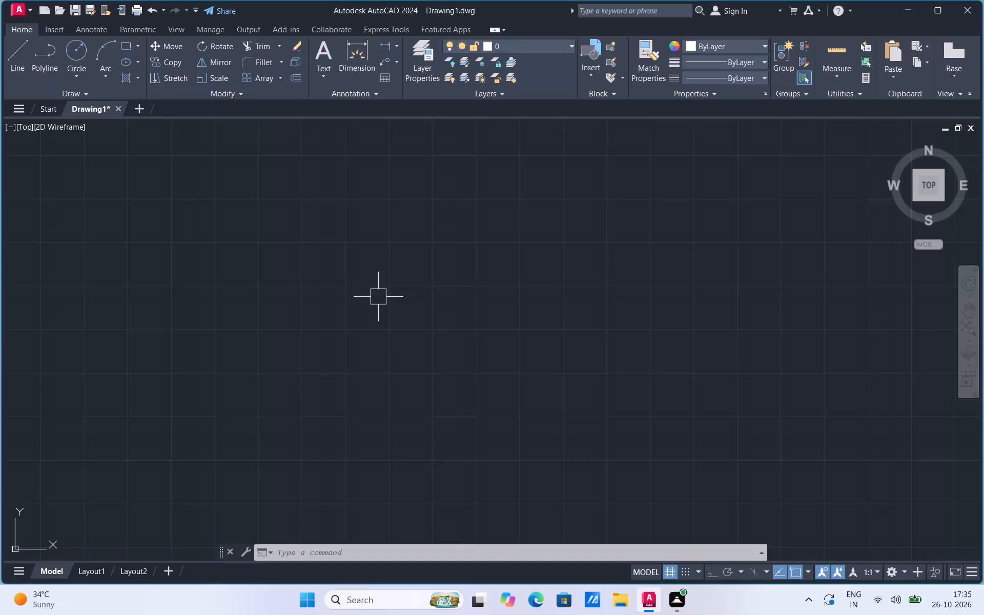
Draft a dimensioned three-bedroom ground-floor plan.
Turn on the command log with LOGFILEON.
{"action": "type", "text": "LO"}
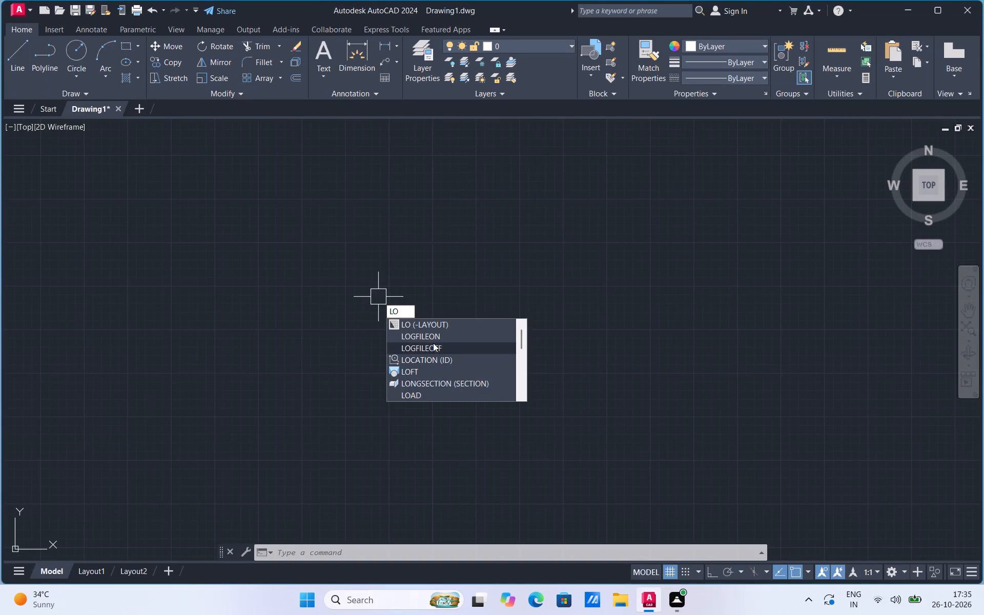
{"action": "left_click", "coordinate": [433, 338]}
{"action": "type", "text": "LO"}
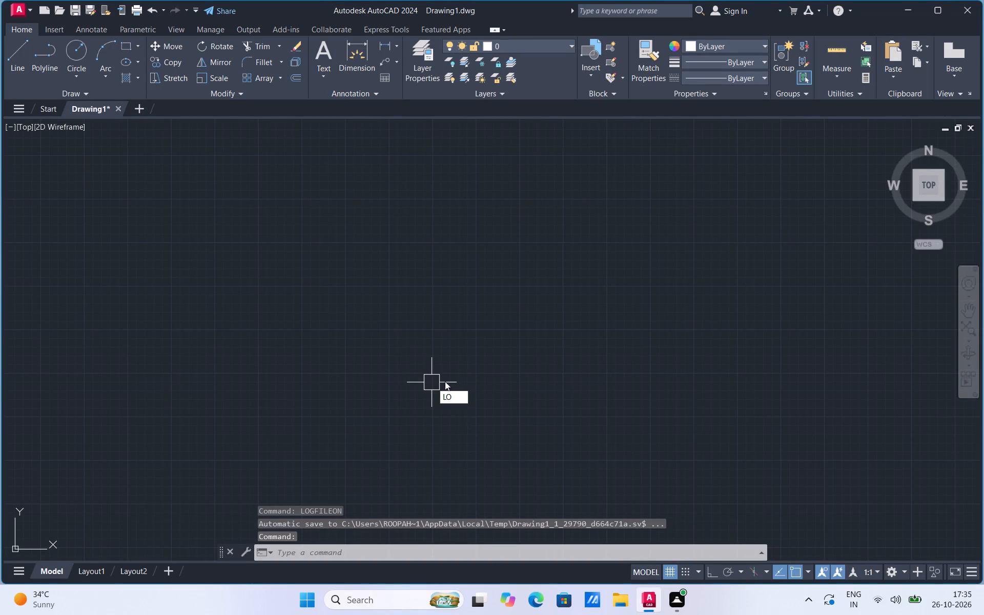
{"action": "left_click", "coordinate": [479, 423]}
{"action": "key", "text": "l"}
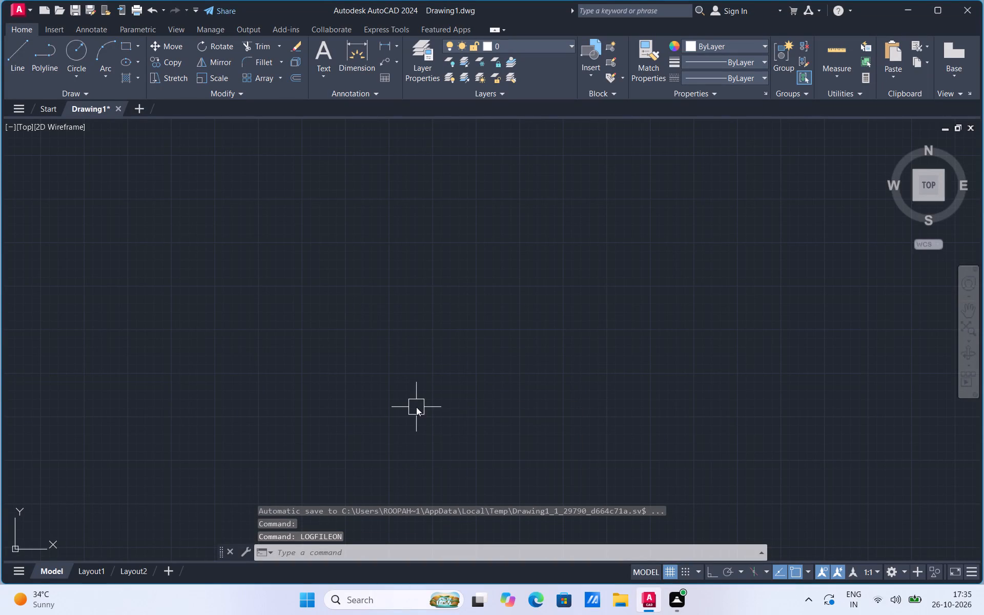
{"action": "key", "text": "o"}
{"action": "left_click", "coordinate": [466, 444]}
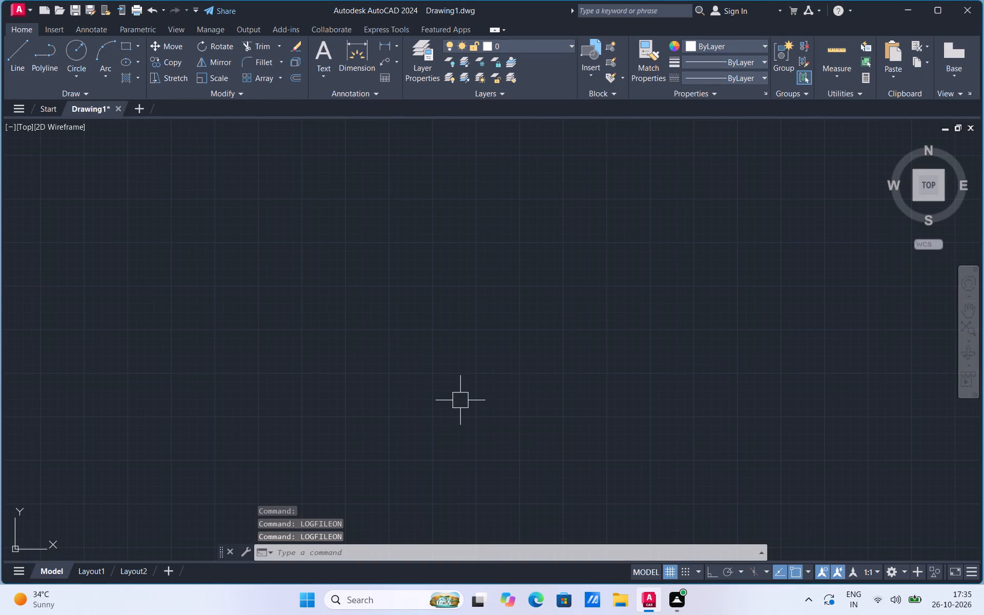
{"action": "type", "text": "LO"}
{"action": "left_click", "coordinate": [510, 437]}
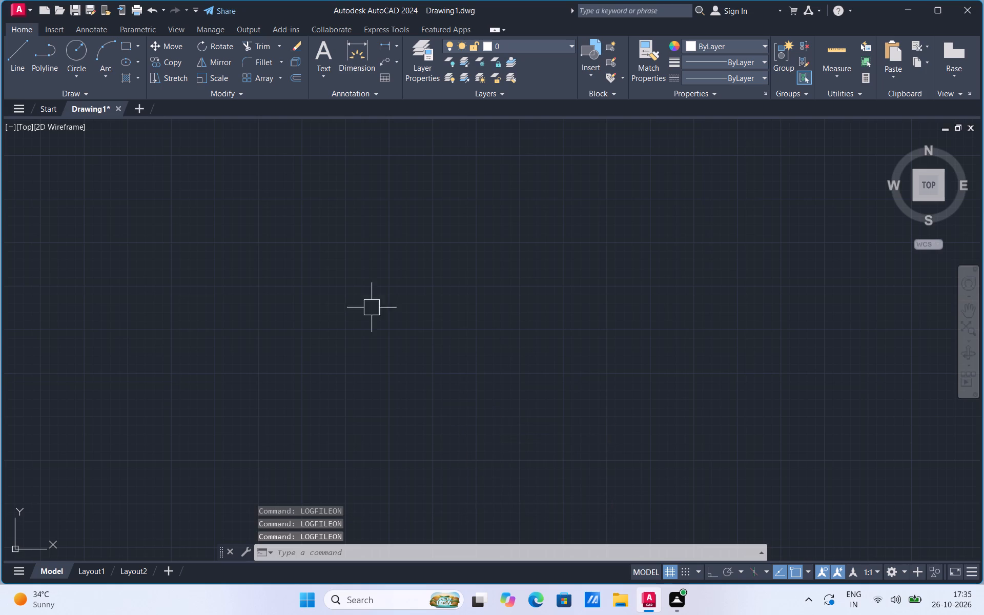
Draw a rectangle 43'10" wide and 49'6" high in the empty drawing area.
{"action": "left_click", "coordinate": [135, 49]}
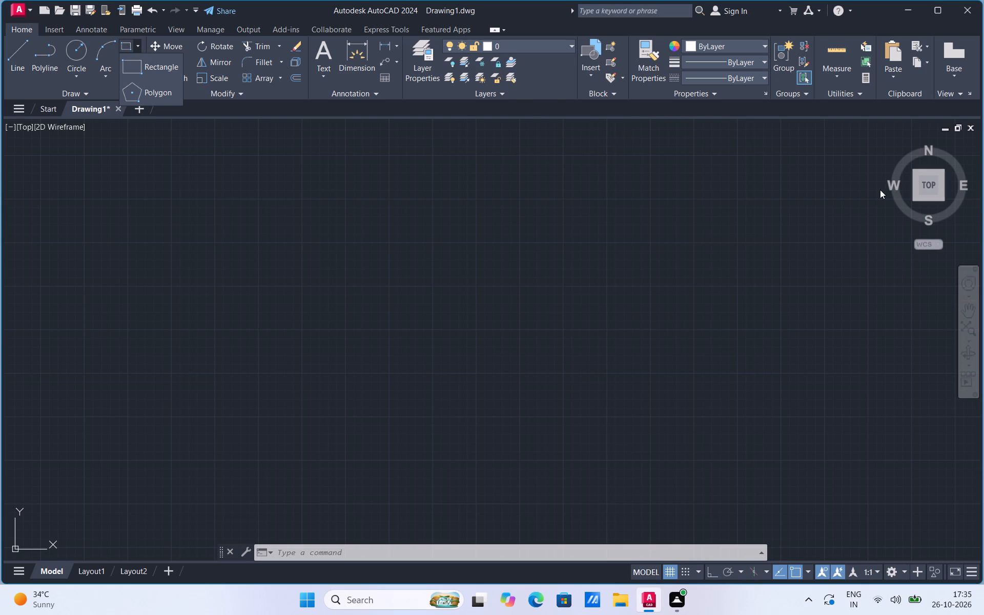
{"action": "left_click", "coordinate": [150, 66]}
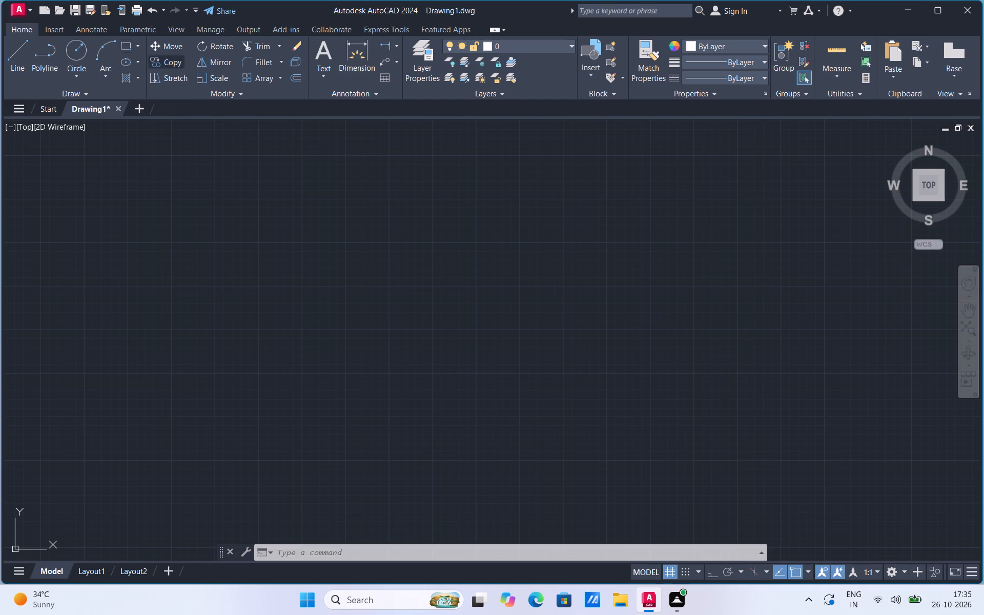
{"action": "left_click", "coordinate": [285, 209]}
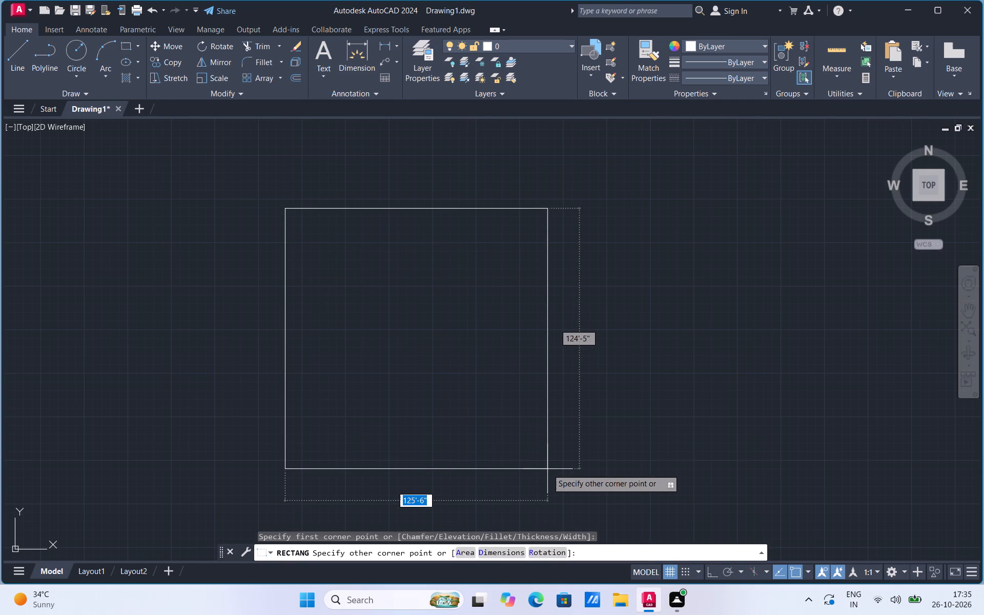
{"action": "type", "text": "43'"}
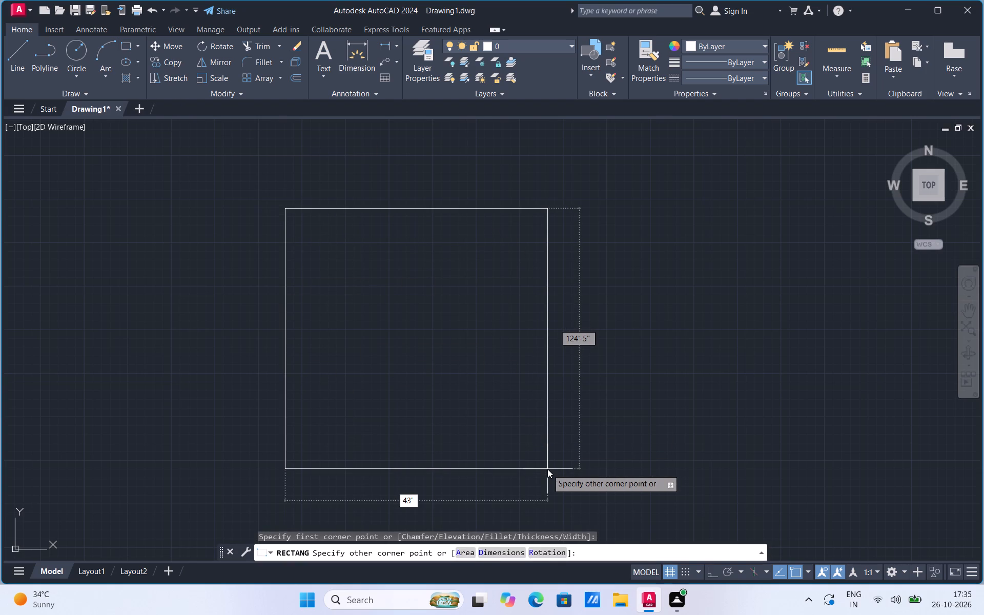
{"action": "type", "text": "10\","}
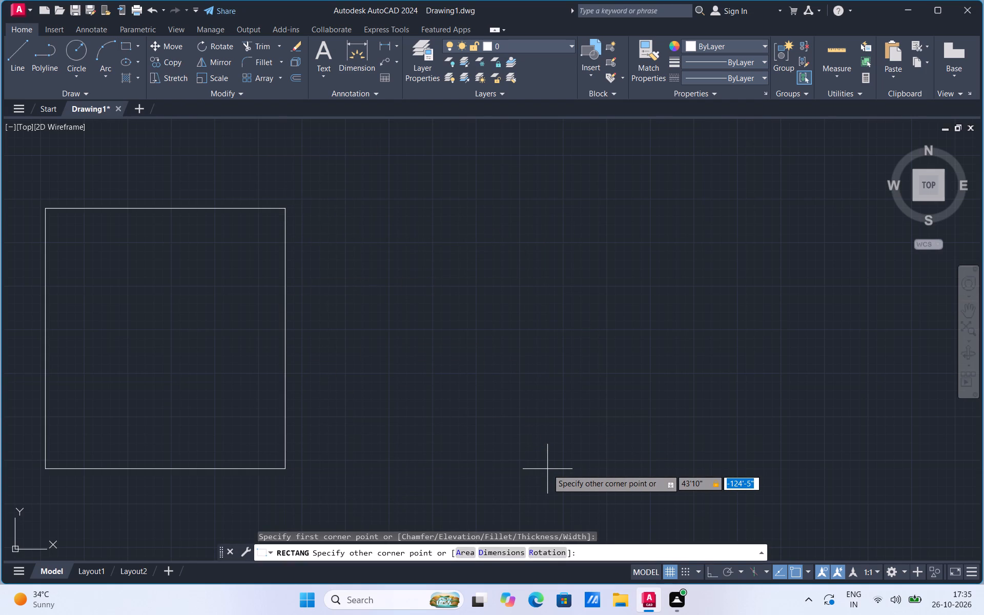
{"action": "type", "text": "49'"}
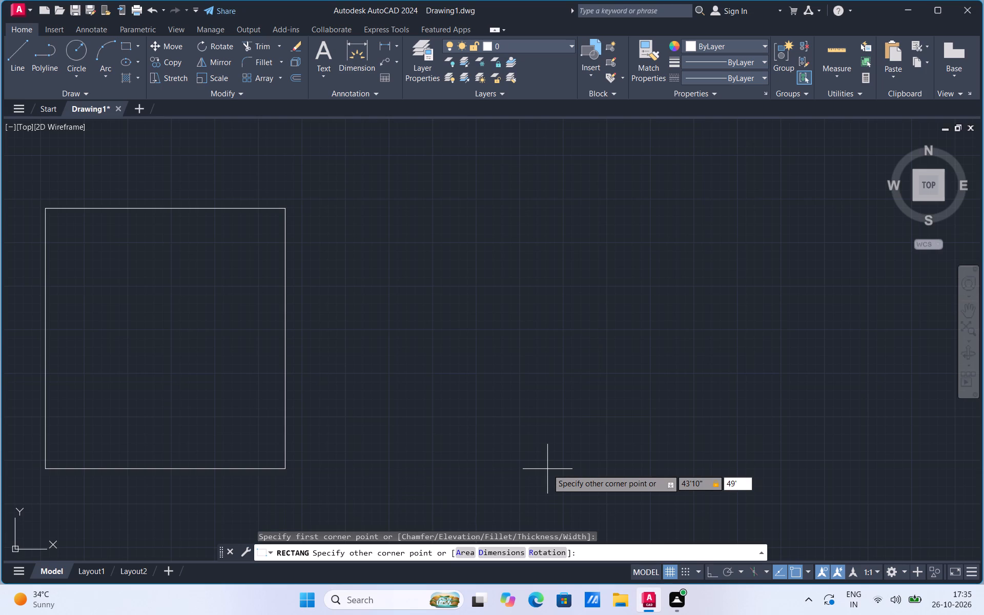
{"action": "key", "text": "6"}
{"action": "key", "text": "shift+quotedbl"}
{"action": "key", "text": "Return"}
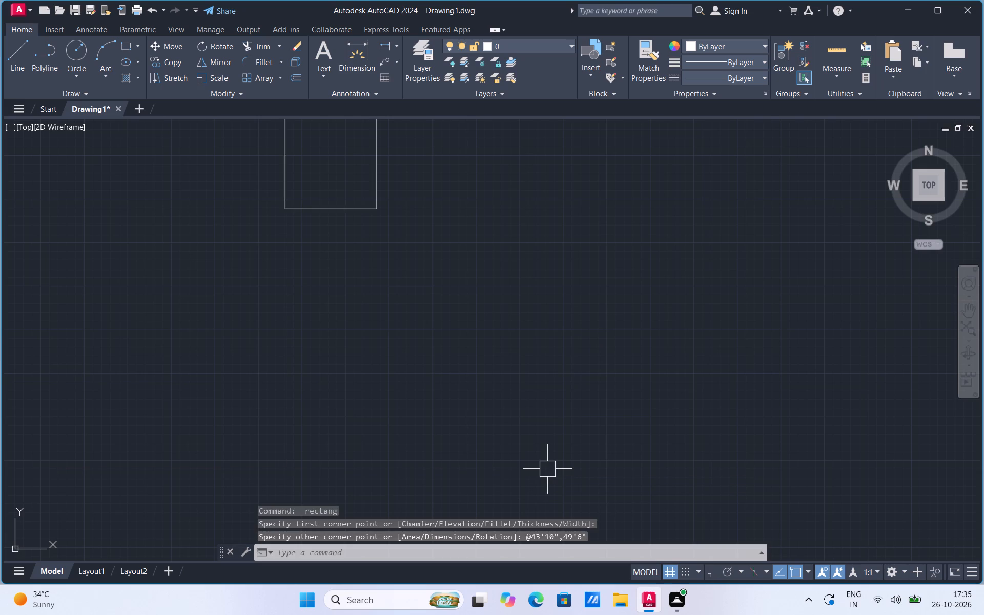
Move the rectangle by its lower-left corner about 142'-8" at 232°, closer to the origin.
{"action": "scroll", "coordinate": [547, 469], "scroll_direction": "down", "scroll_amount": 1}
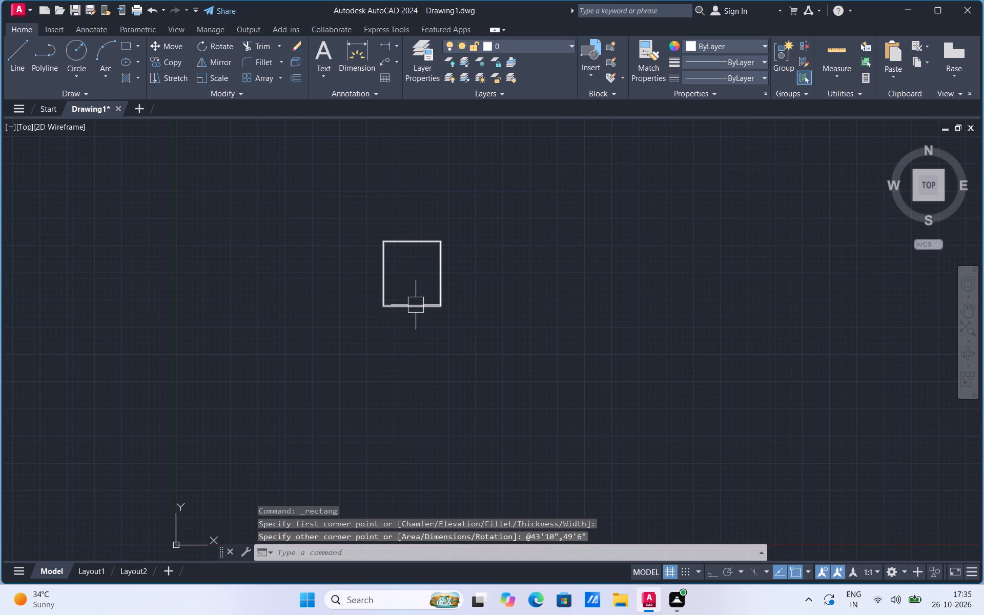
{"action": "left_click", "coordinate": [419, 304]}
{"action": "right_click", "coordinate": [419, 304]}
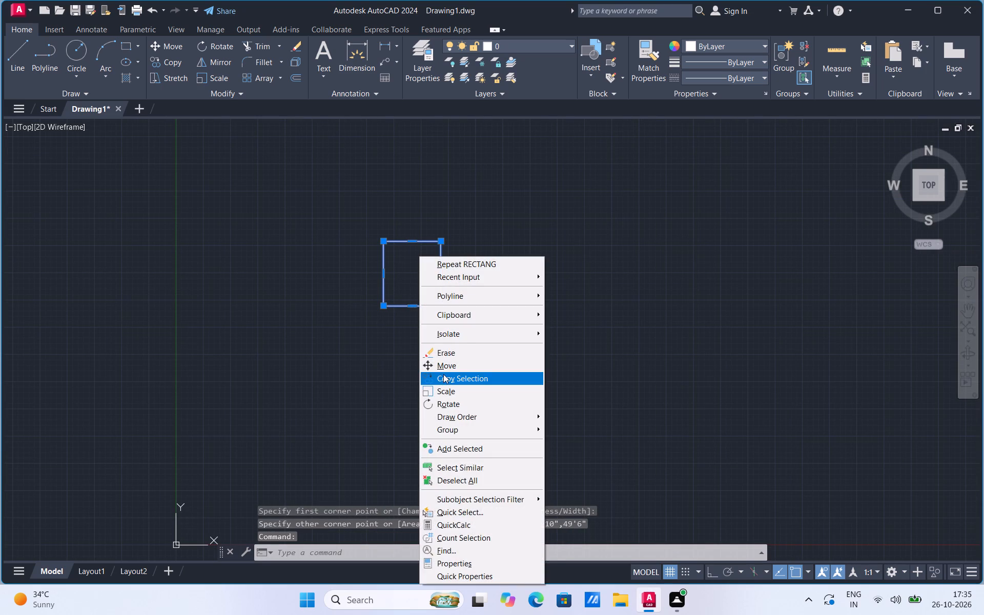
{"action": "left_click", "coordinate": [448, 367]}
{"action": "left_click", "coordinate": [382, 307]}
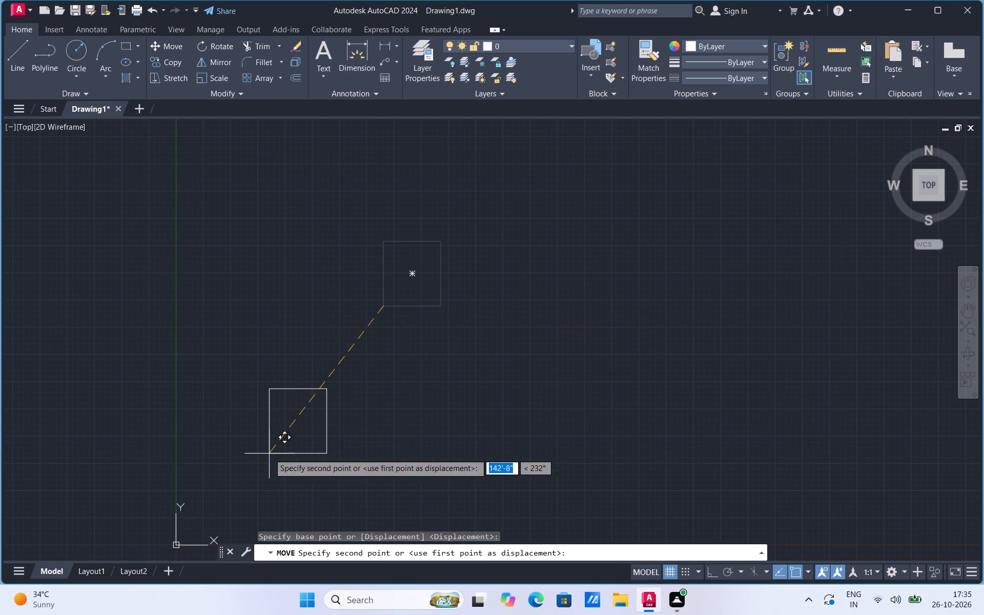
{"action": "left_click", "coordinate": [269, 454]}
{"action": "scroll", "coordinate": [284, 442], "scroll_direction": "up", "scroll_amount": 3}
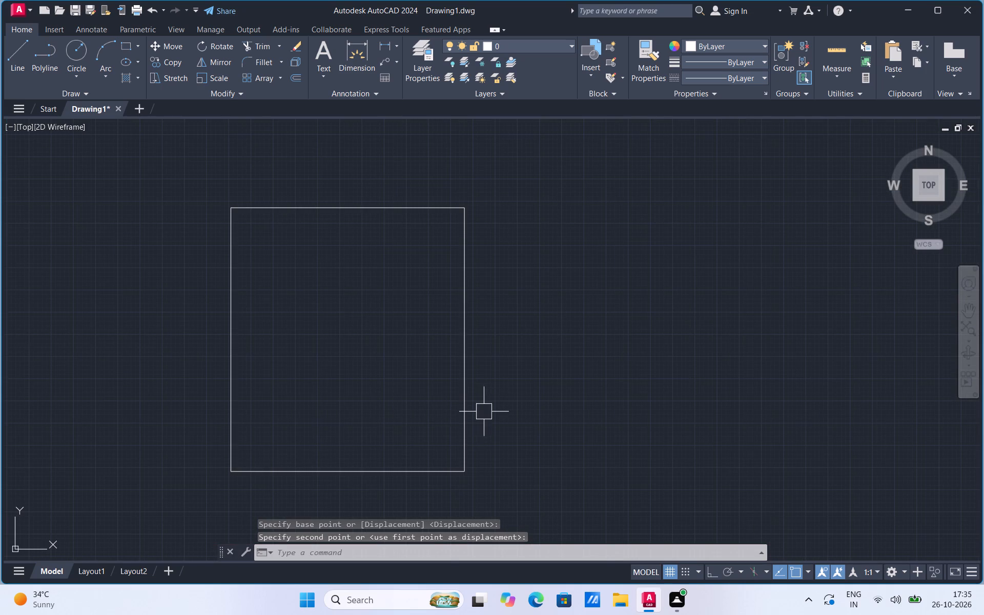
{"action": "scroll", "coordinate": [176, 459], "scroll_direction": "up", "scroll_amount": 1}
{"action": "scroll", "coordinate": [247, 473], "scroll_direction": "down", "scroll_amount": 1}
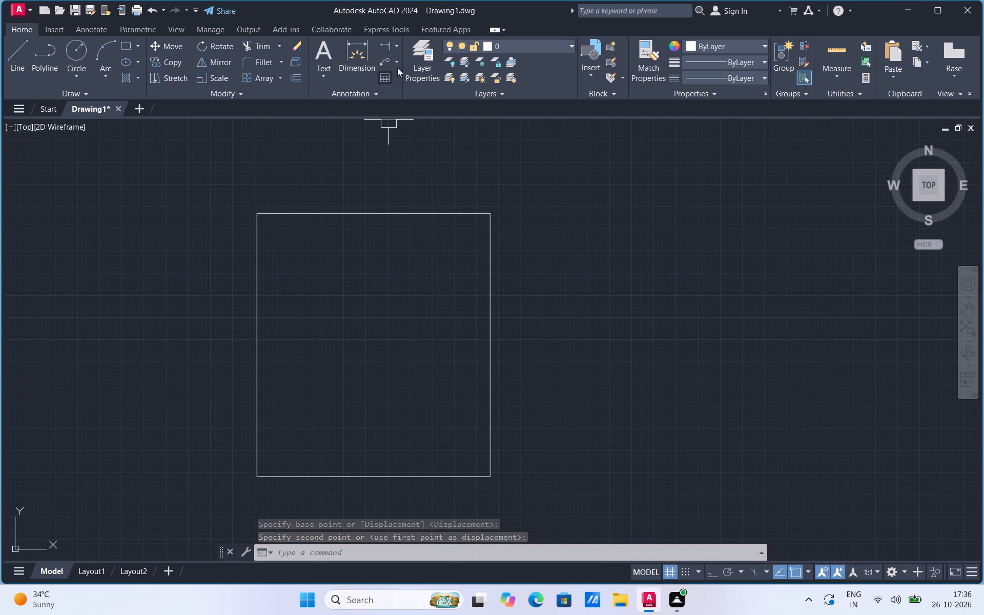
Add linear dimensions for the rectangle's overall width above its top edge and overall height outside its right edge.
{"action": "left_click", "coordinate": [387, 47]}
{"action": "left_click", "coordinate": [258, 211]}
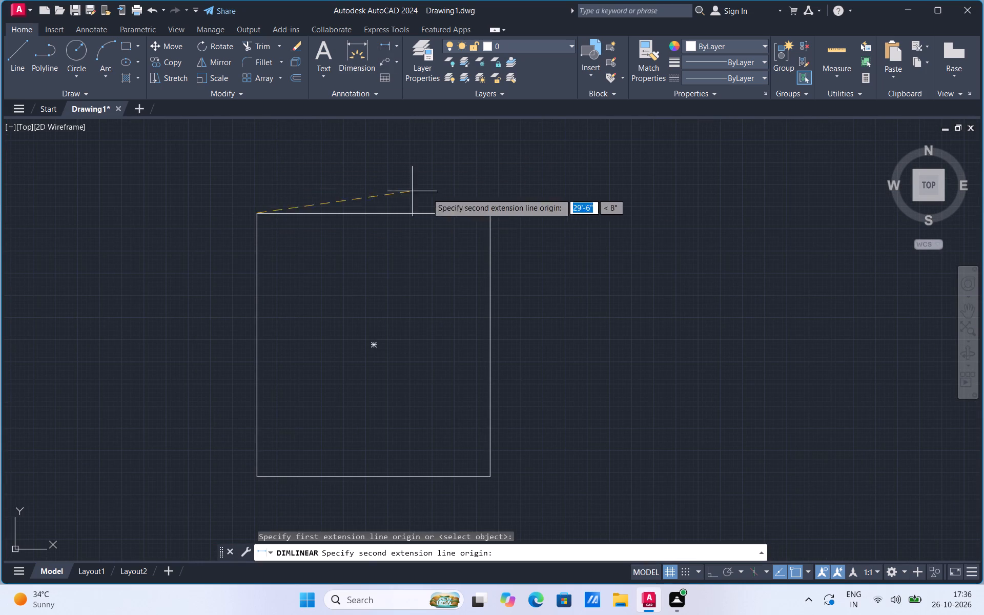
{"action": "left_click", "coordinate": [490, 213]}
{"action": "left_click", "coordinate": [495, 192]}
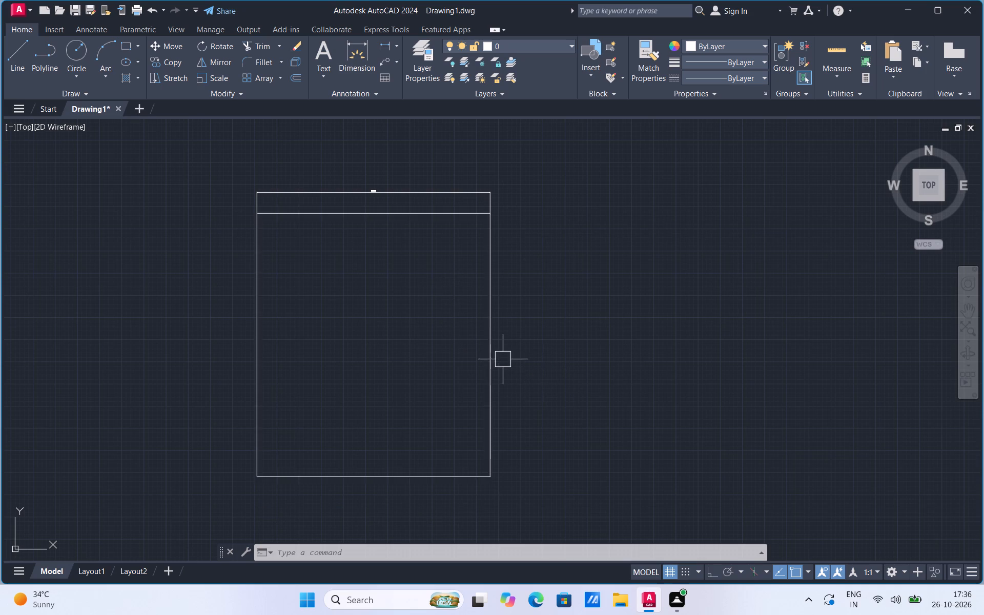
{"action": "left_click", "coordinate": [384, 45]}
{"action": "left_click", "coordinate": [490, 214]}
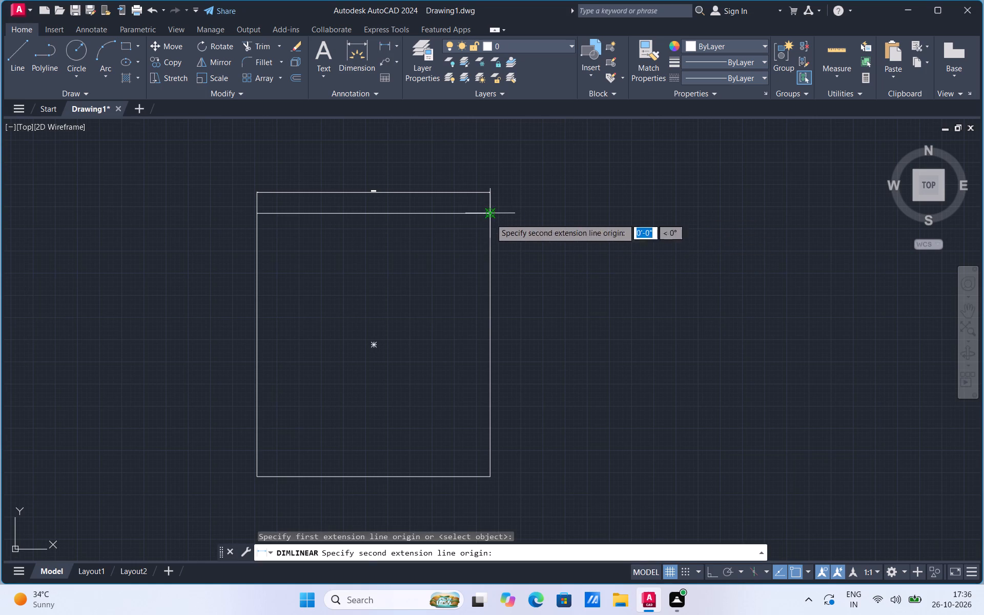
{"action": "left_click", "coordinate": [491, 476]}
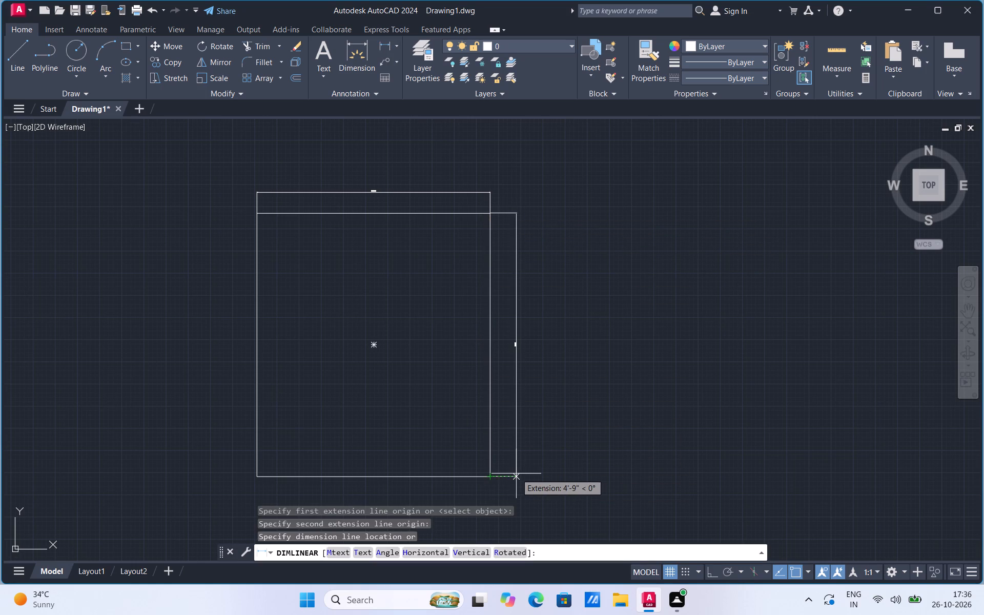
{"action": "left_click", "coordinate": [512, 473]}
Examine the text of the width and height dimensions around the rectangle.
{"action": "scroll", "coordinate": [512, 354], "scroll_direction": "up", "scroll_amount": 2}
{"action": "scroll", "coordinate": [512, 354], "scroll_direction": "down", "scroll_amount": 7}
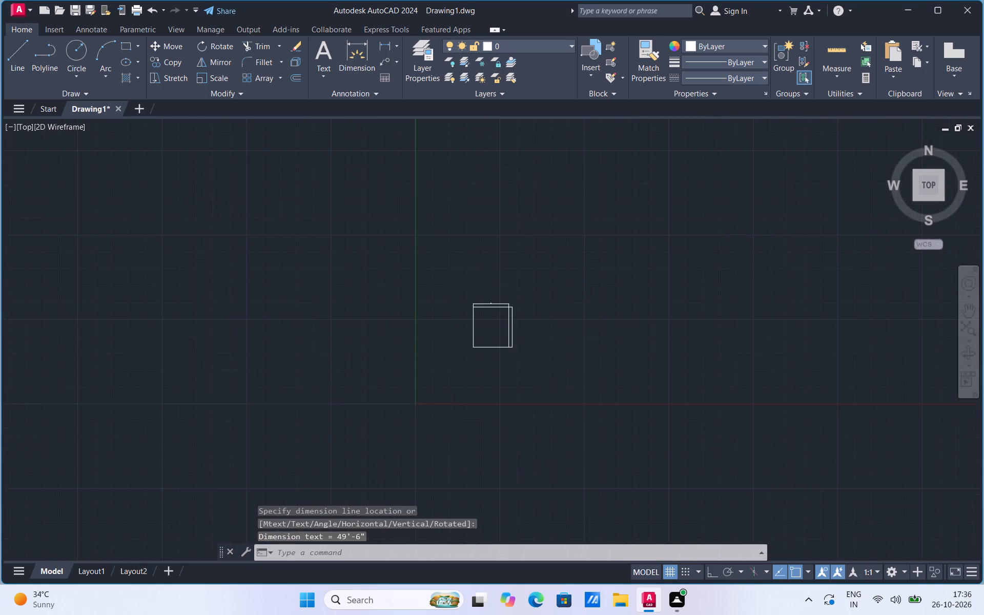
{"action": "scroll", "coordinate": [512, 324], "scroll_direction": "down", "scroll_amount": 1}
{"action": "scroll", "coordinate": [512, 324], "scroll_direction": "up", "scroll_amount": 9}
{"action": "scroll", "coordinate": [451, 315], "scroll_direction": "up", "scroll_amount": 4}
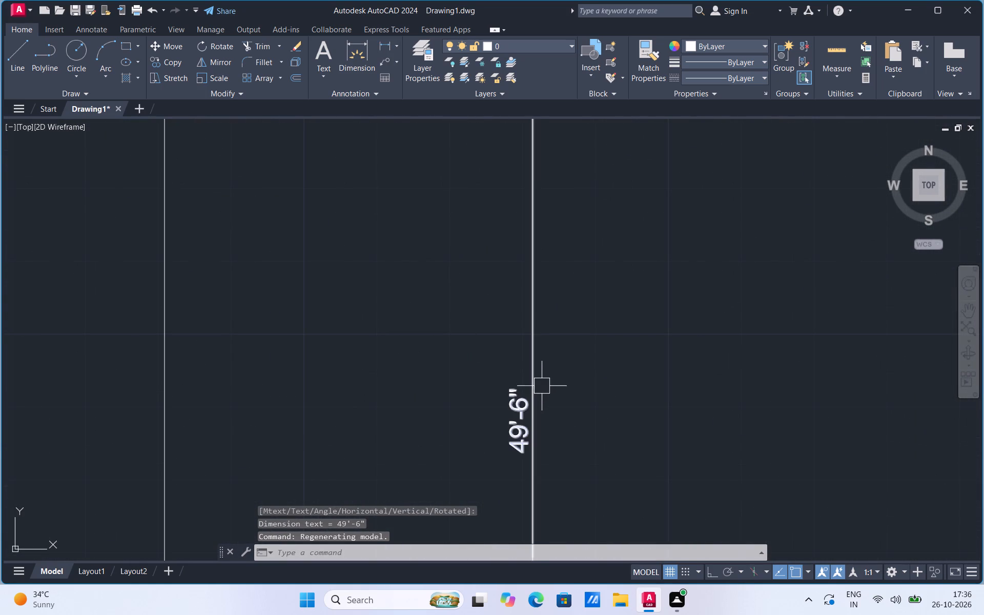
{"action": "scroll", "coordinate": [597, 537], "scroll_direction": "down", "scroll_amount": 2}
{"action": "scroll", "coordinate": [570, 501], "scroll_direction": "down", "scroll_amount": 3}
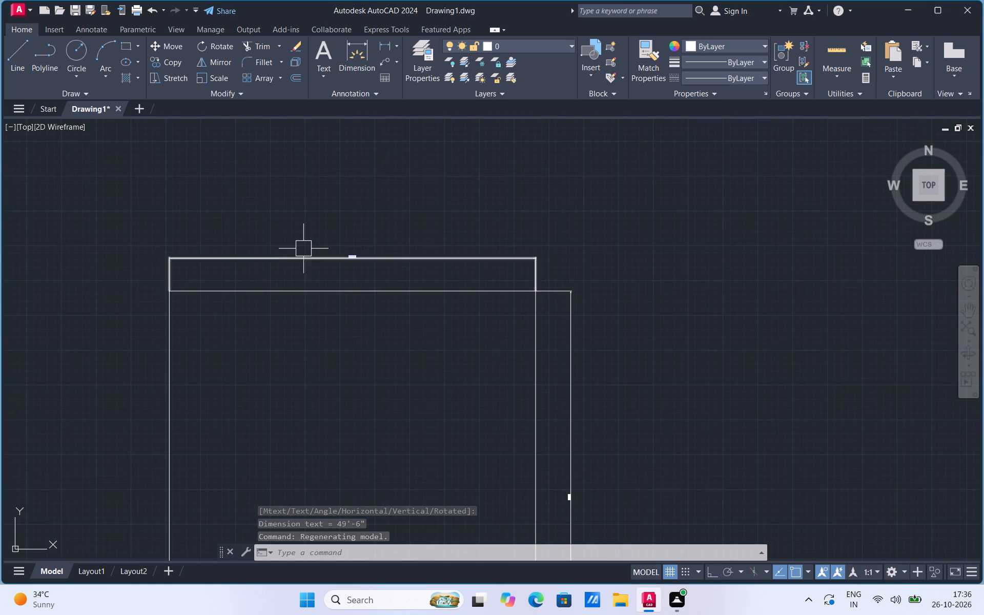
{"action": "scroll", "coordinate": [303, 247], "scroll_direction": "up", "scroll_amount": 2}
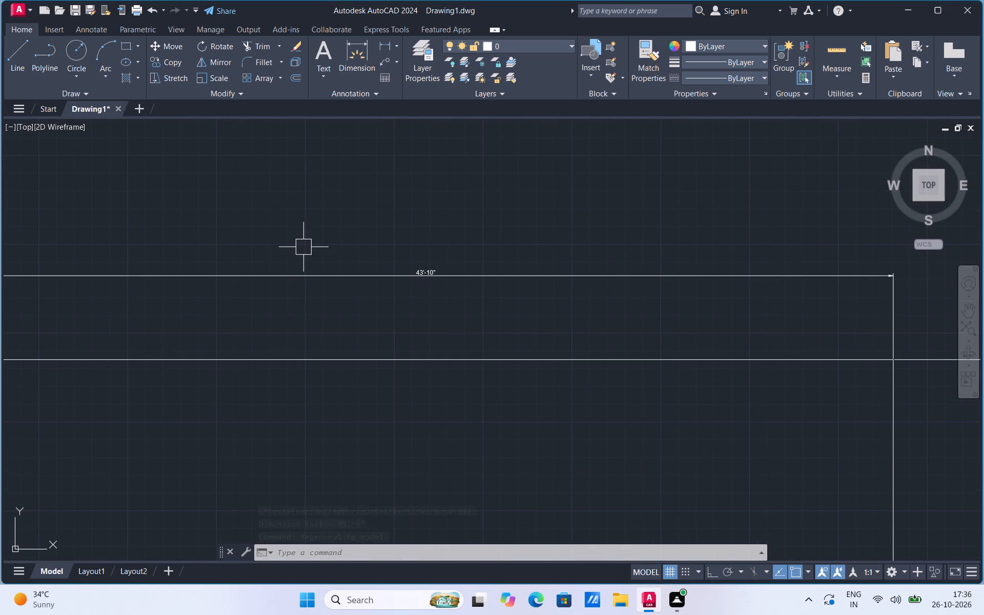
{"action": "scroll", "coordinate": [463, 251], "scroll_direction": "down", "scroll_amount": 1}
{"action": "scroll", "coordinate": [650, 212], "scroll_direction": "down", "scroll_amount": 2}
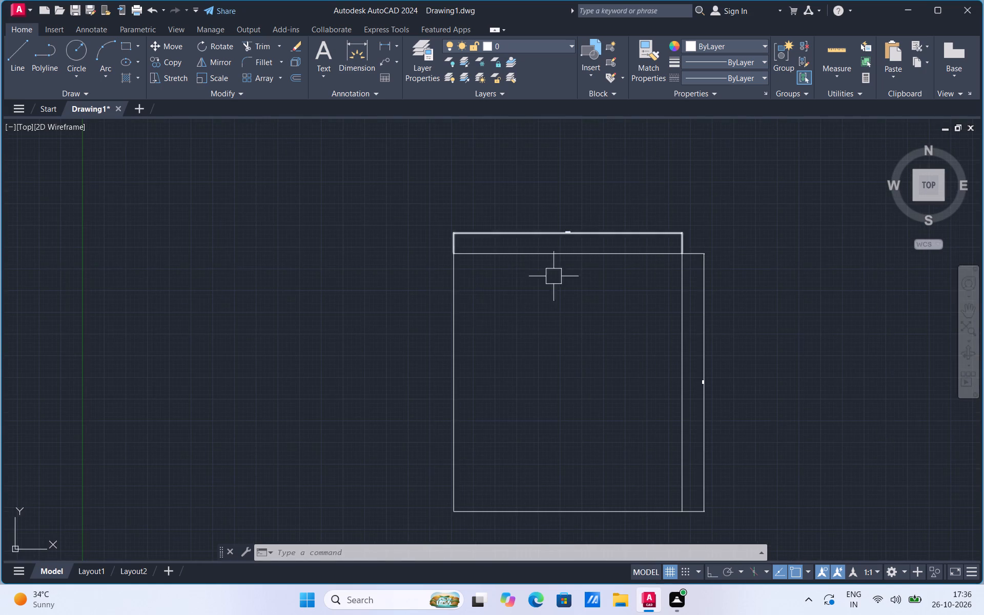
Explode the rectangle into separate lines.
{"action": "scroll", "coordinate": [435, 304], "scroll_direction": "up", "scroll_amount": 1}
{"action": "scroll", "coordinate": [610, 224], "scroll_direction": "up", "scroll_amount": 3}
{"action": "left_click", "coordinate": [432, 222]}
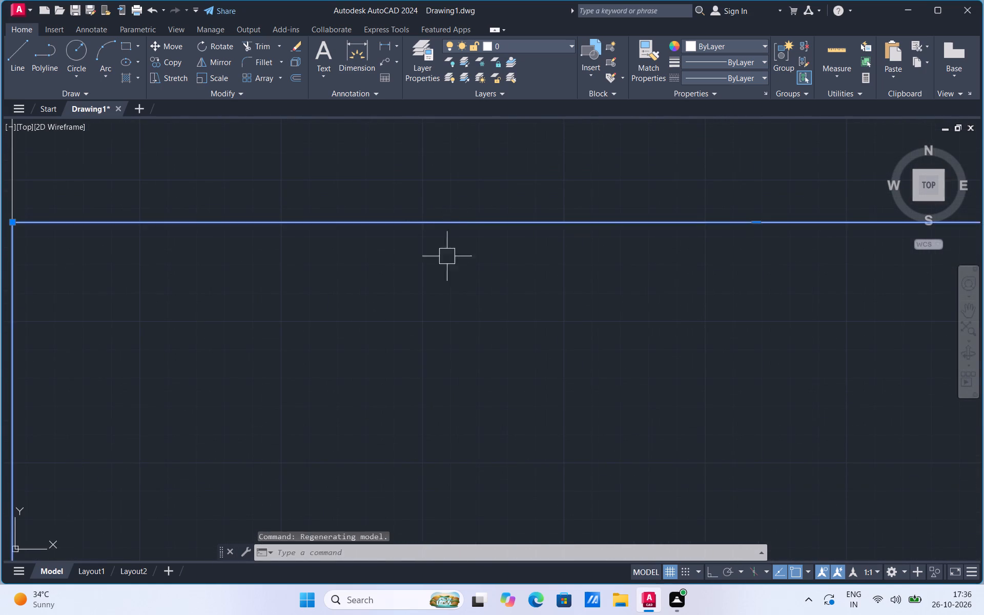
{"action": "scroll", "coordinate": [500, 375], "scroll_direction": "down", "scroll_amount": 2}
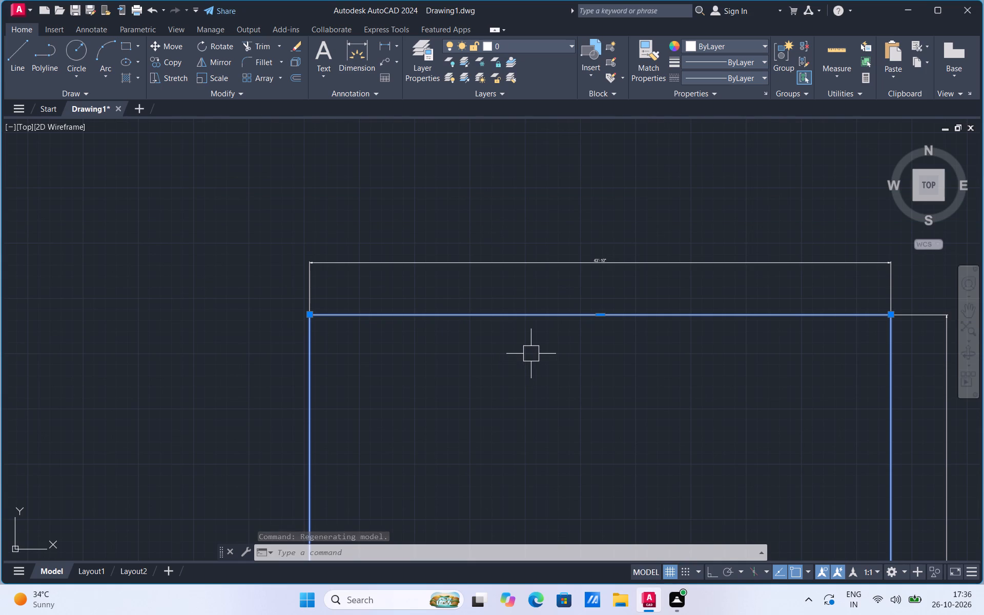
{"action": "type", "text": "EX"}
{"action": "left_click", "coordinate": [576, 394]}
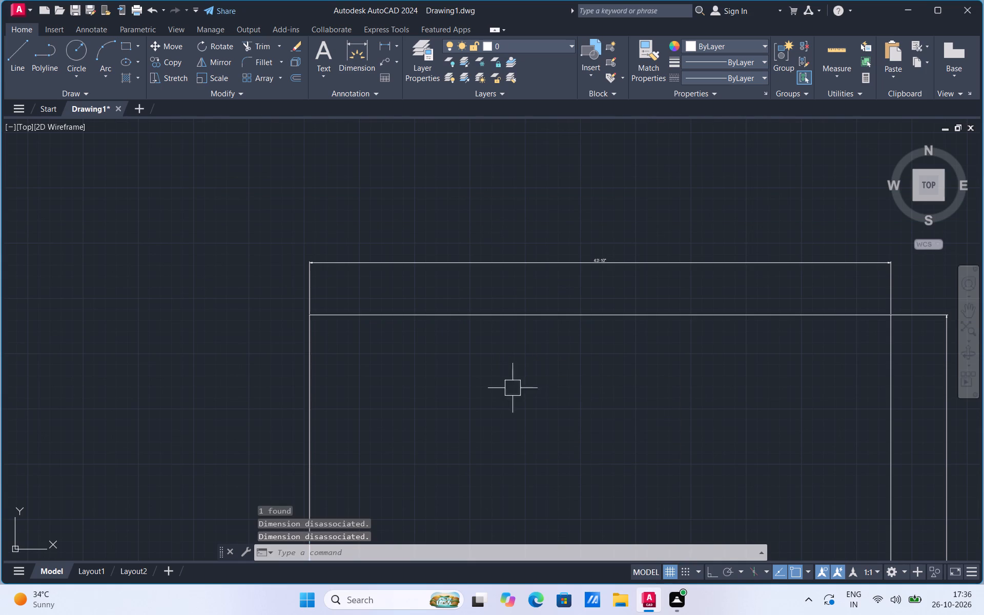
Copy the outline's left vertical edge 9" inward, using its top endpoint as base point.
{"action": "left_click", "coordinate": [312, 372]}
{"action": "right_click", "coordinate": [312, 372]}
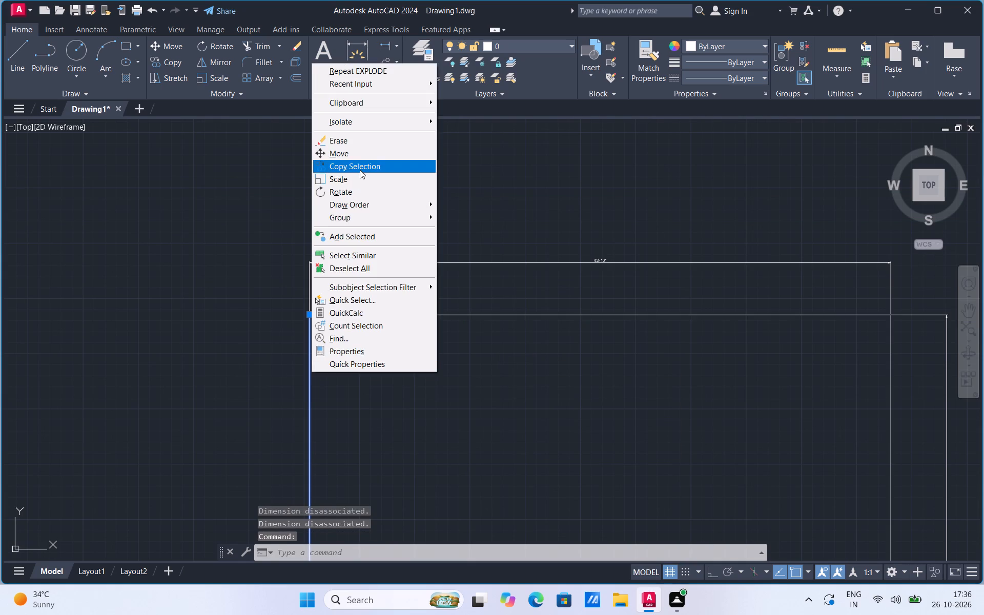
{"action": "left_click", "coordinate": [360, 170]}
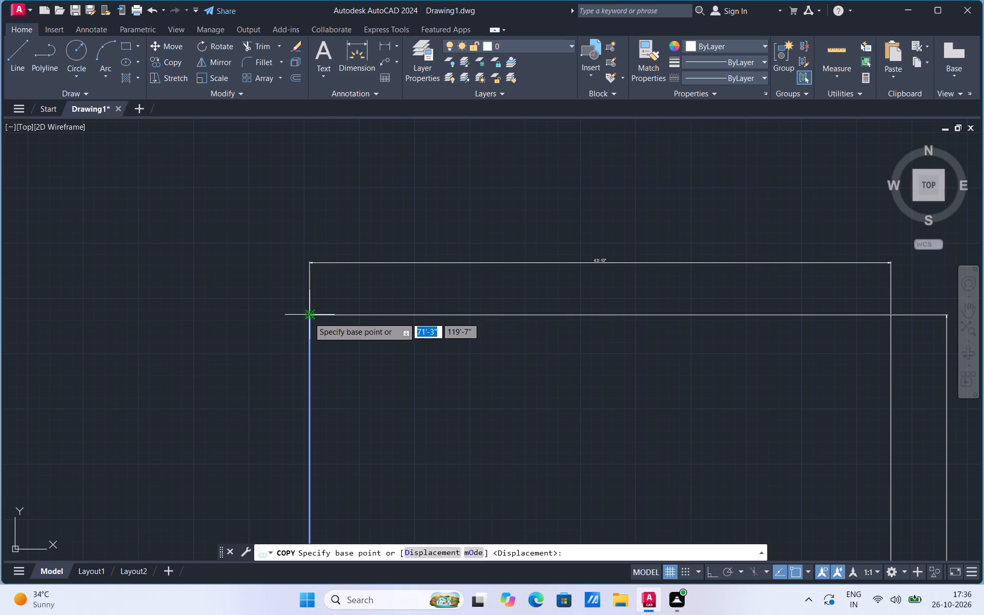
{"action": "left_click", "coordinate": [309, 317]}
{"action": "key", "text": "9"}
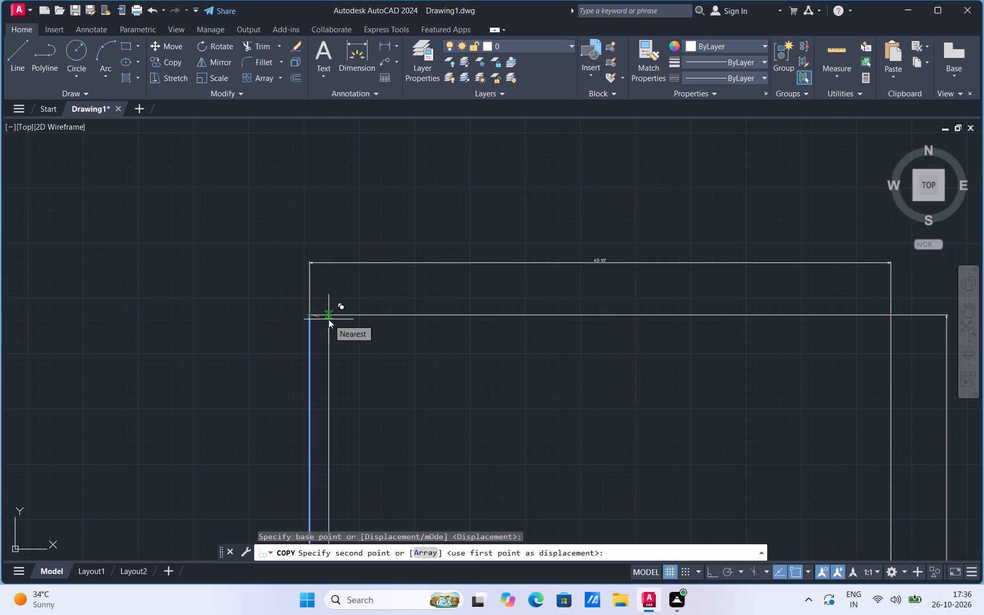
{"action": "key", "text": "Return"}
{"action": "key", "text": "Escape"}
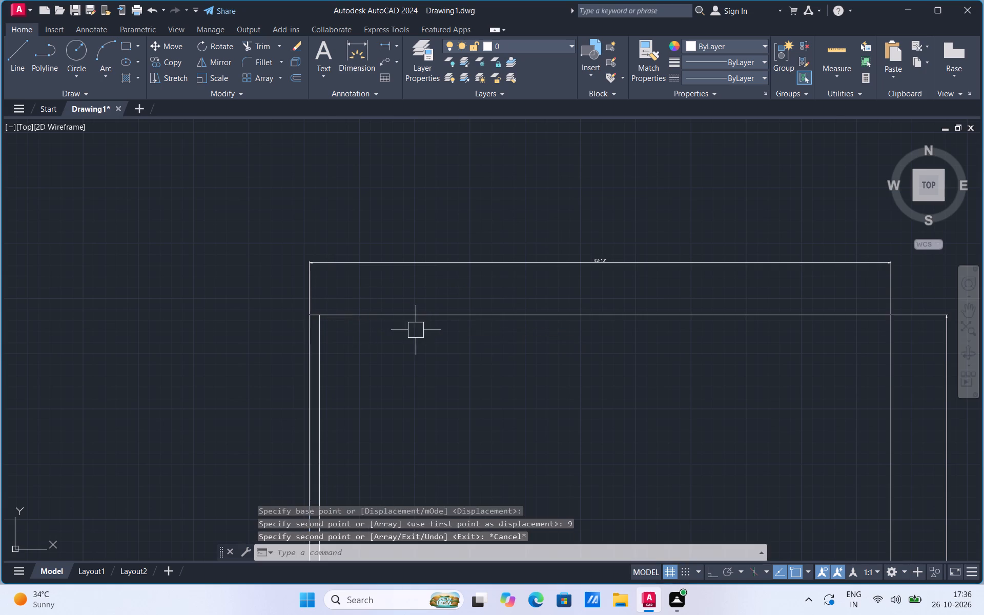
Copy the outline's right vertical edge 9" inward, using its top endpoint as base point.
{"action": "left_click", "coordinate": [887, 382]}
{"action": "right_click", "coordinate": [887, 382]}
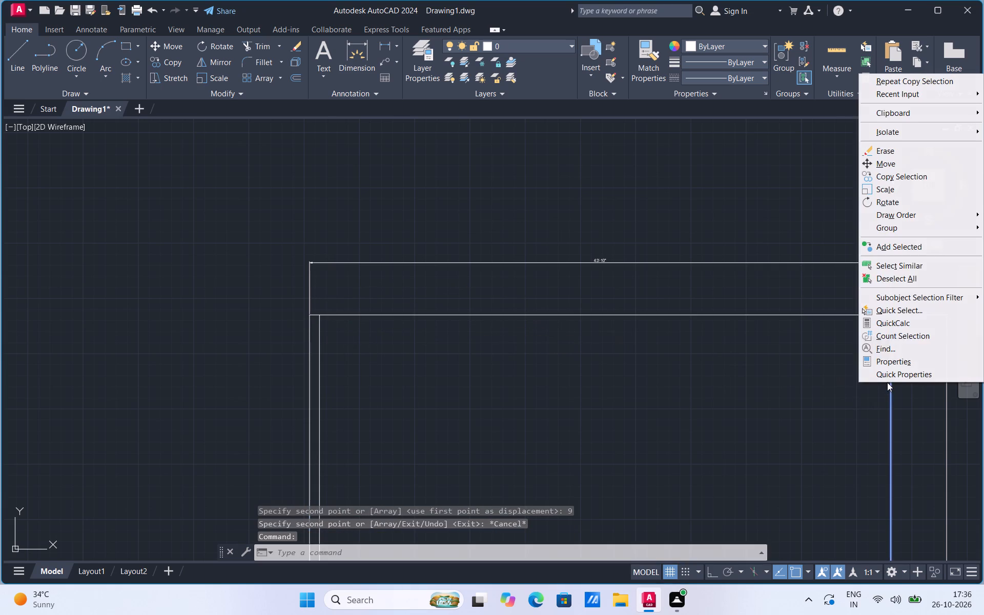
{"action": "left_click", "coordinate": [899, 180]}
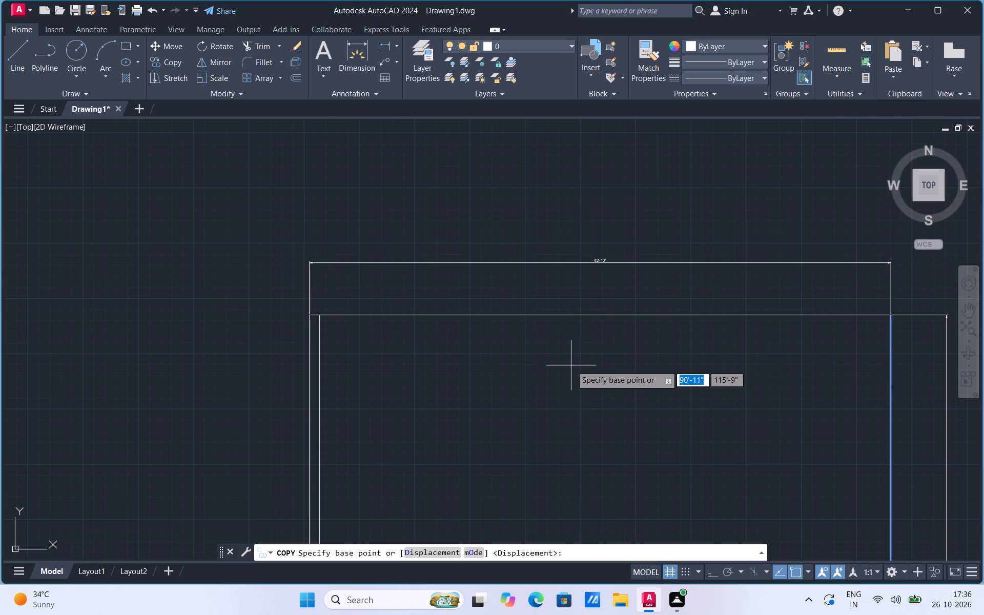
{"action": "scroll", "coordinate": [623, 366], "scroll_direction": "down", "scroll_amount": 2}
{"action": "scroll", "coordinate": [793, 359], "scroll_direction": "up", "scroll_amount": 1}
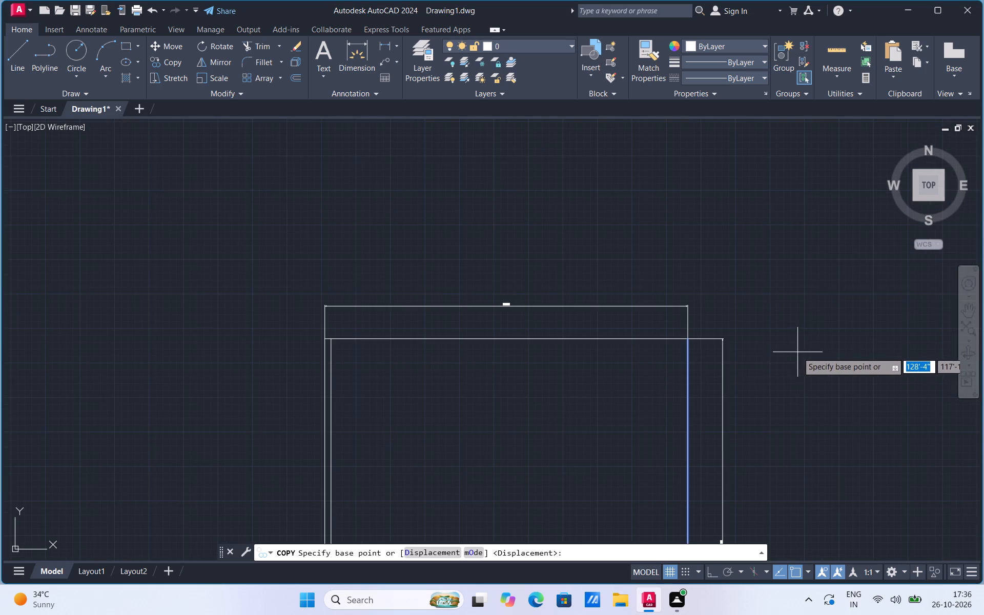
{"action": "scroll", "coordinate": [683, 346], "scroll_direction": "up", "scroll_amount": 3}
{"action": "left_click", "coordinate": [702, 317]}
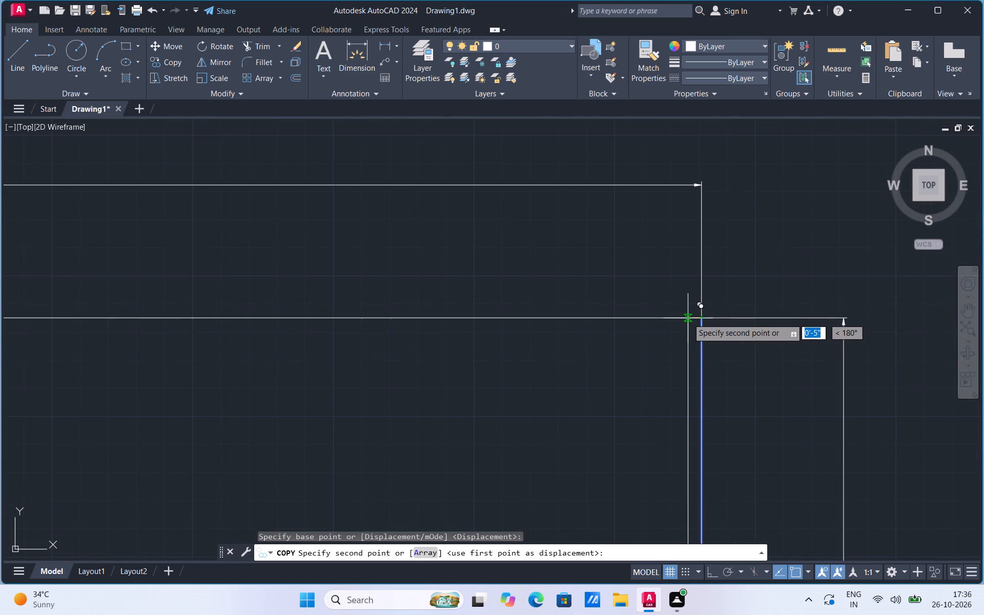
{"action": "key", "text": "9"}
{"action": "key", "text": "Return"}
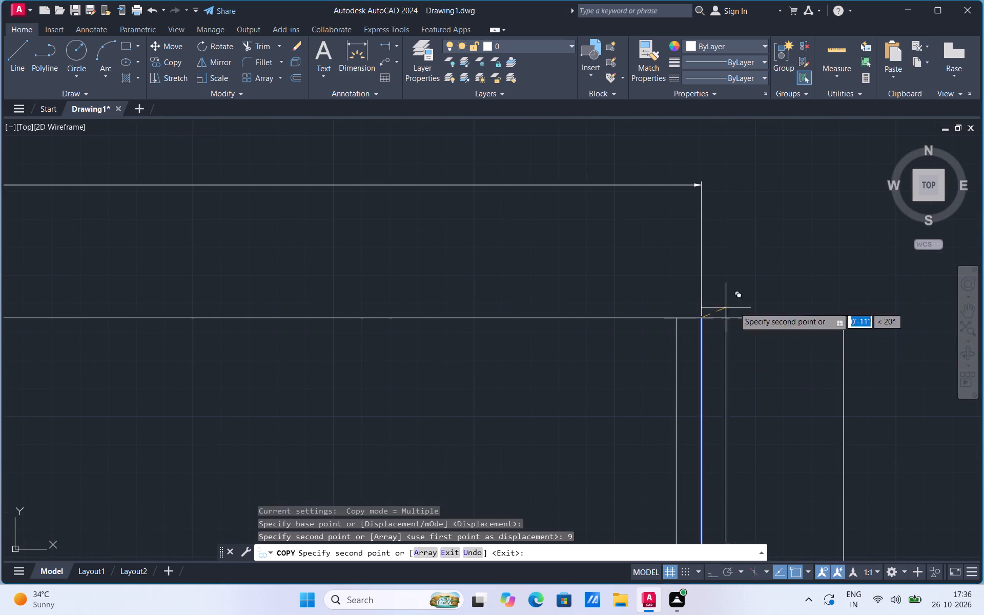
{"action": "key", "text": "Escape"}
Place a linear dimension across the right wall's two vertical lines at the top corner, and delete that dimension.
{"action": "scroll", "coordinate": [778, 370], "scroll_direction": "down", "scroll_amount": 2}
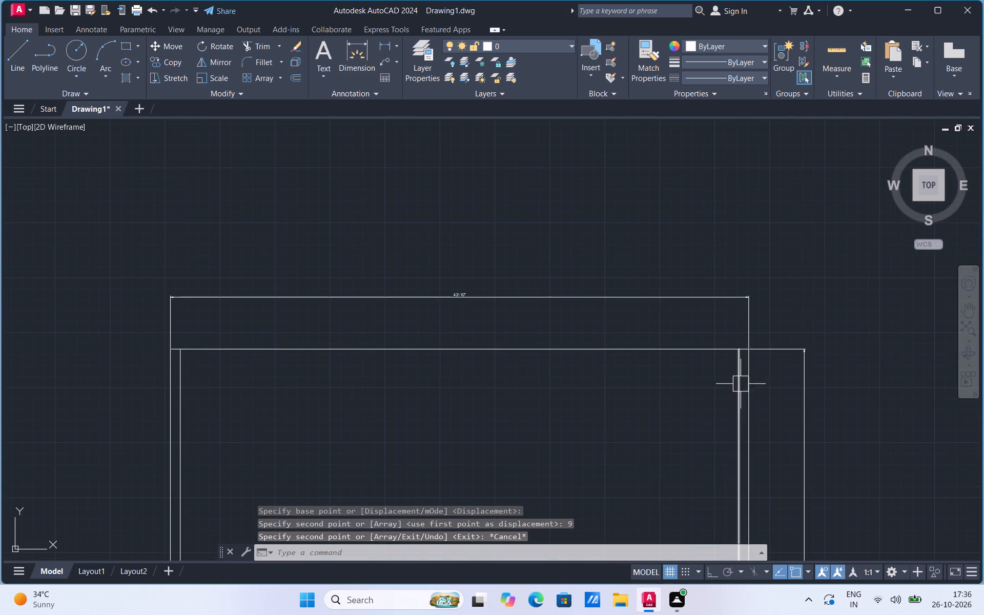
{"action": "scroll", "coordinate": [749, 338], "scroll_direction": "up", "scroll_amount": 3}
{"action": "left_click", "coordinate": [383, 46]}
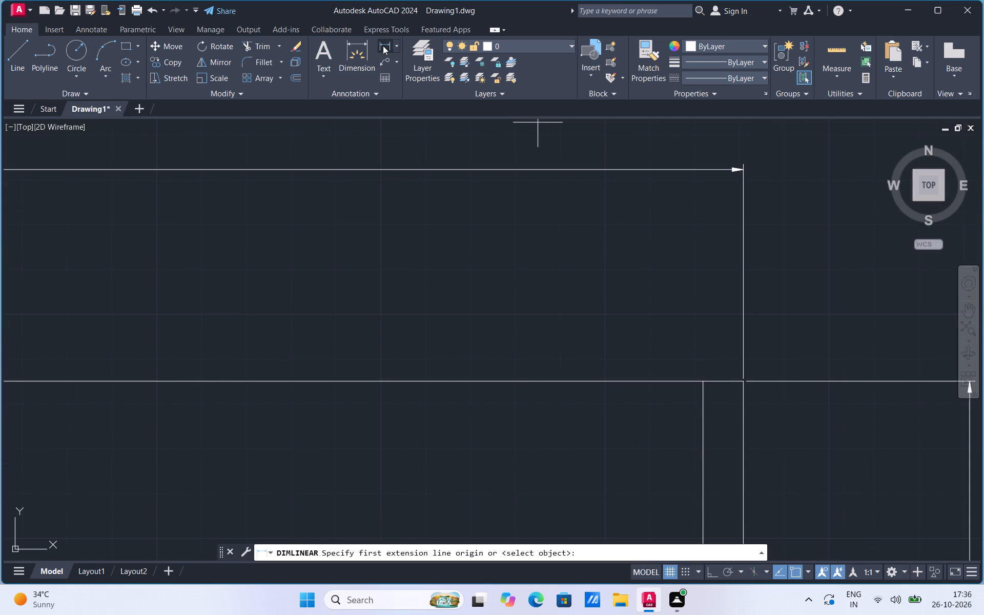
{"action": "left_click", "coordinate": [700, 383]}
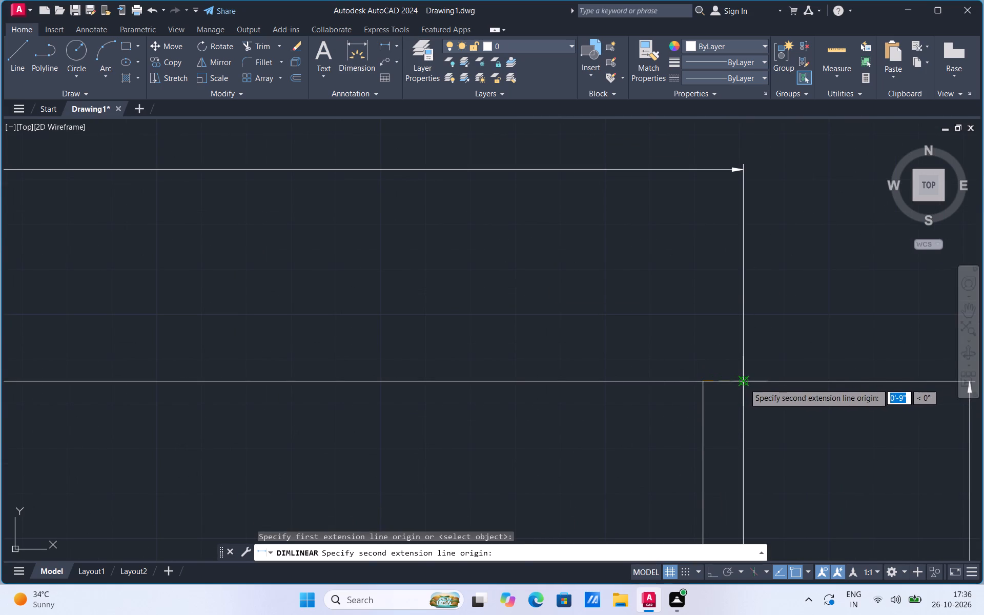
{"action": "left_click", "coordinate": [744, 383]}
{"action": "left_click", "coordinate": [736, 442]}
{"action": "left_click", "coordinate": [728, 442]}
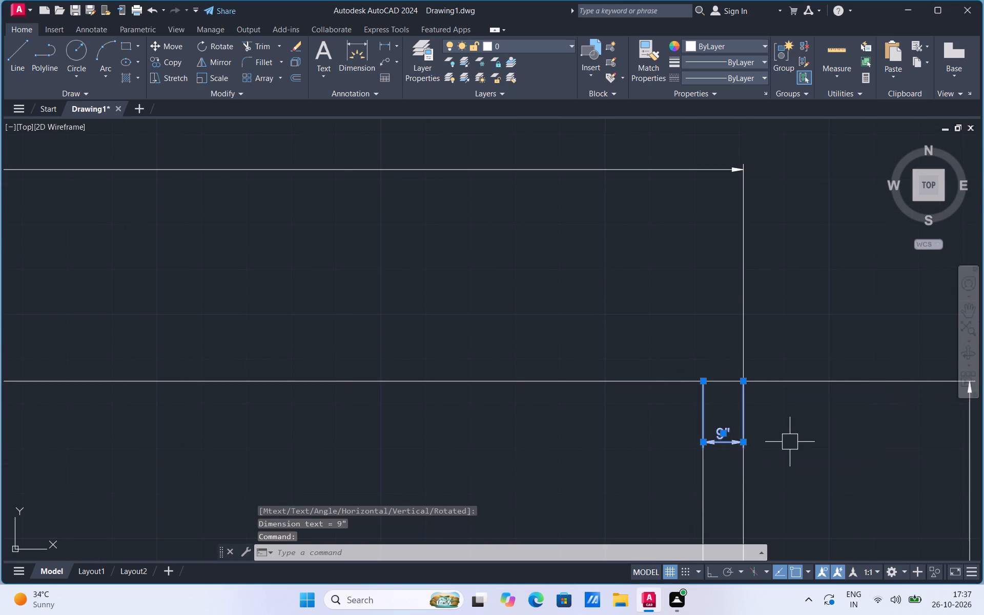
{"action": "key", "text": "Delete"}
Copy the left wall's inner line horizontally with Ortho on, trying a distance of 16'8' before placing it freehand to the right.
{"action": "scroll", "coordinate": [791, 411], "scroll_direction": "down", "scroll_amount": 4}
{"action": "scroll", "coordinate": [538, 430], "scroll_direction": "up", "scroll_amount": 1}
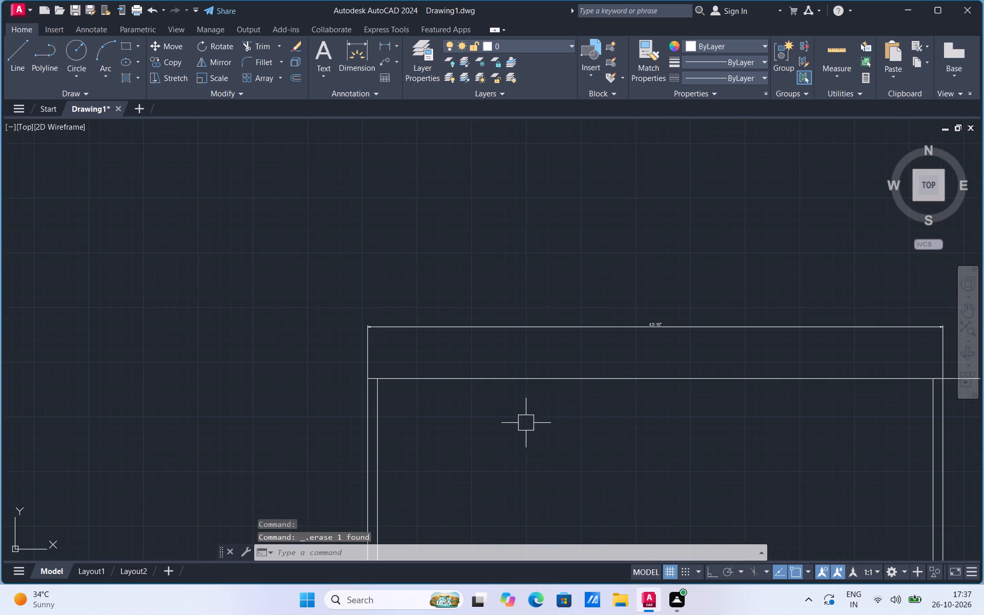
{"action": "scroll", "coordinate": [618, 404], "scroll_direction": "up", "scroll_amount": 1}
{"action": "left_click", "coordinate": [238, 415]}
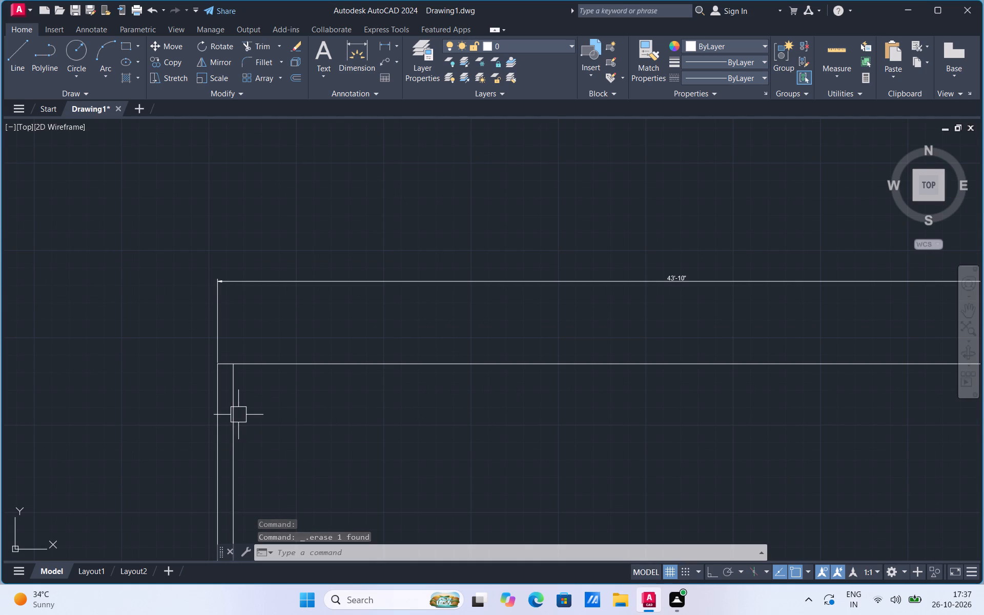
{"action": "right_click", "coordinate": [238, 415]}
{"action": "left_click", "coordinate": [282, 211]}
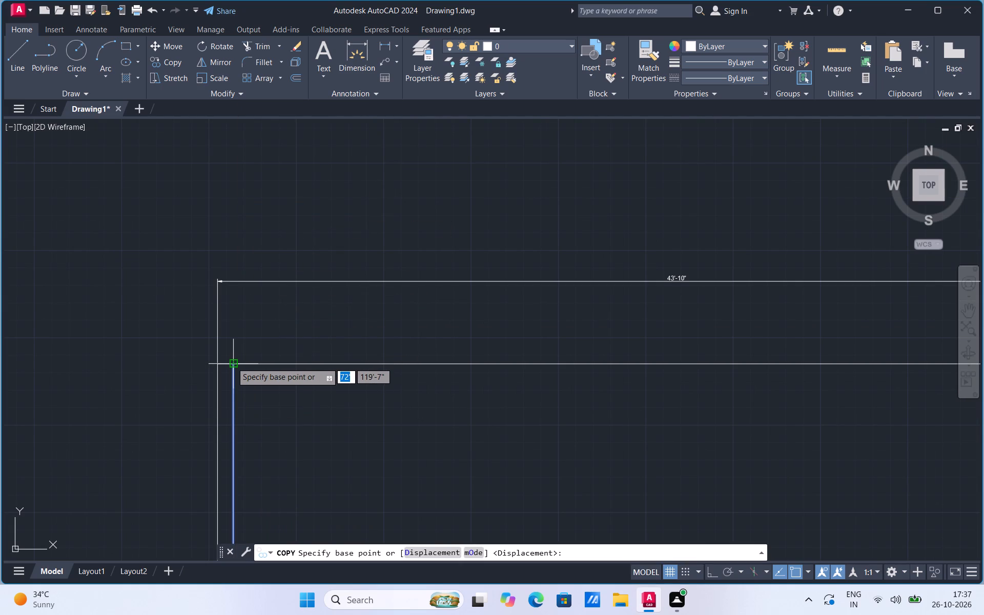
{"action": "left_click", "coordinate": [232, 362]}
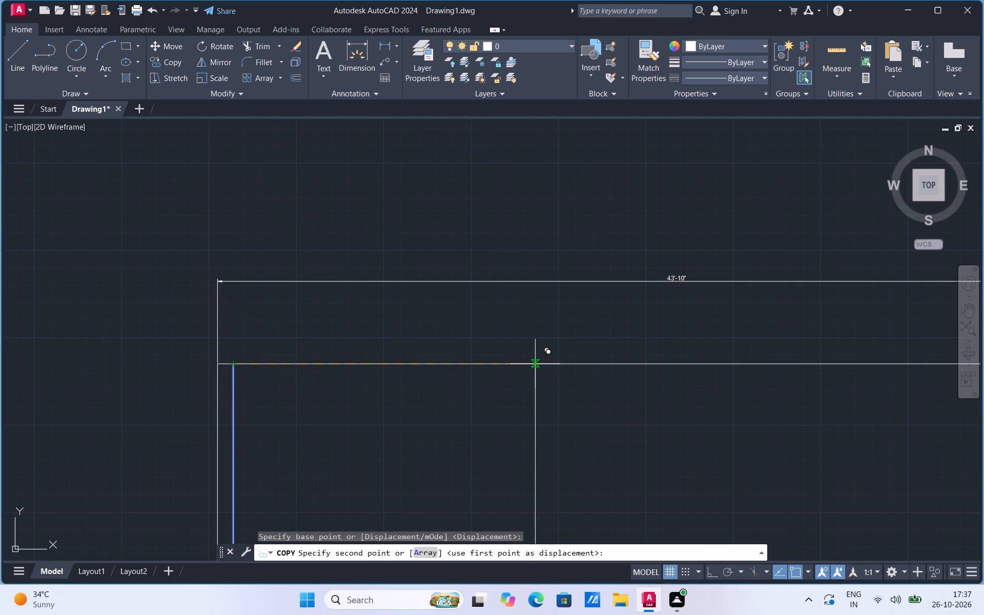
{"action": "left_click", "coordinate": [713, 571]}
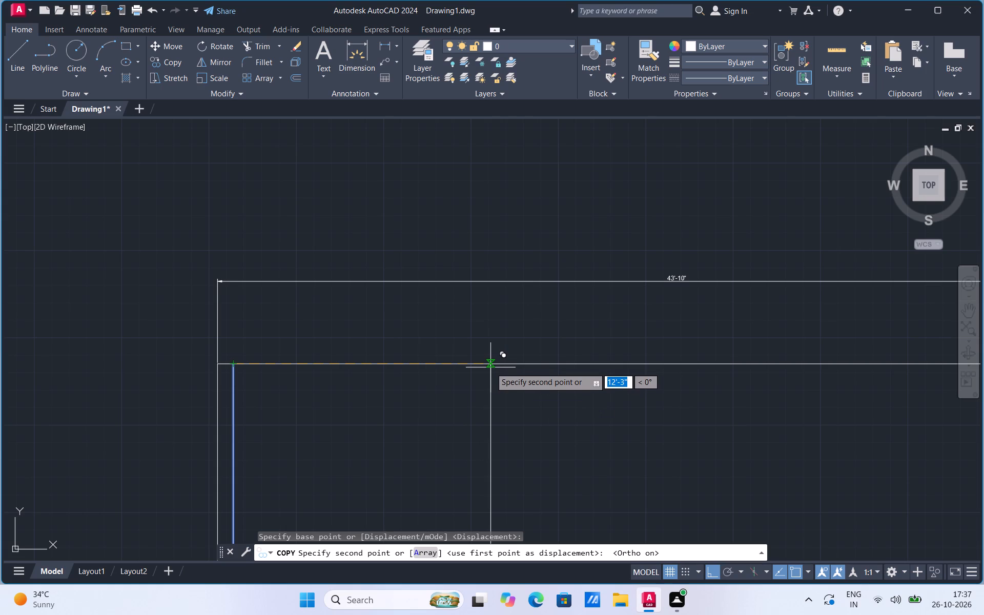
{"action": "type", "text": "16'8'"}
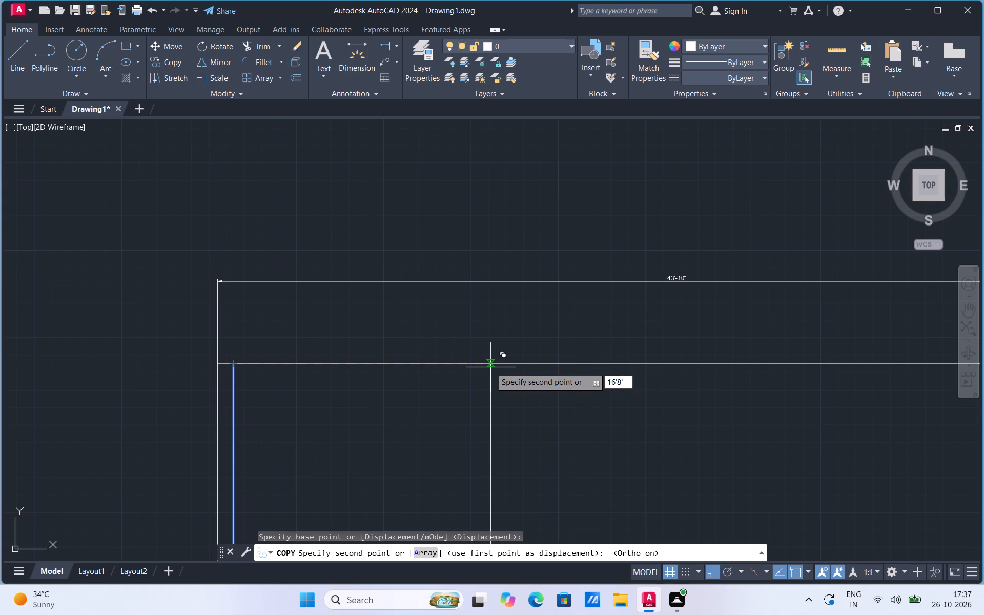
{"action": "key", "text": "Return"}
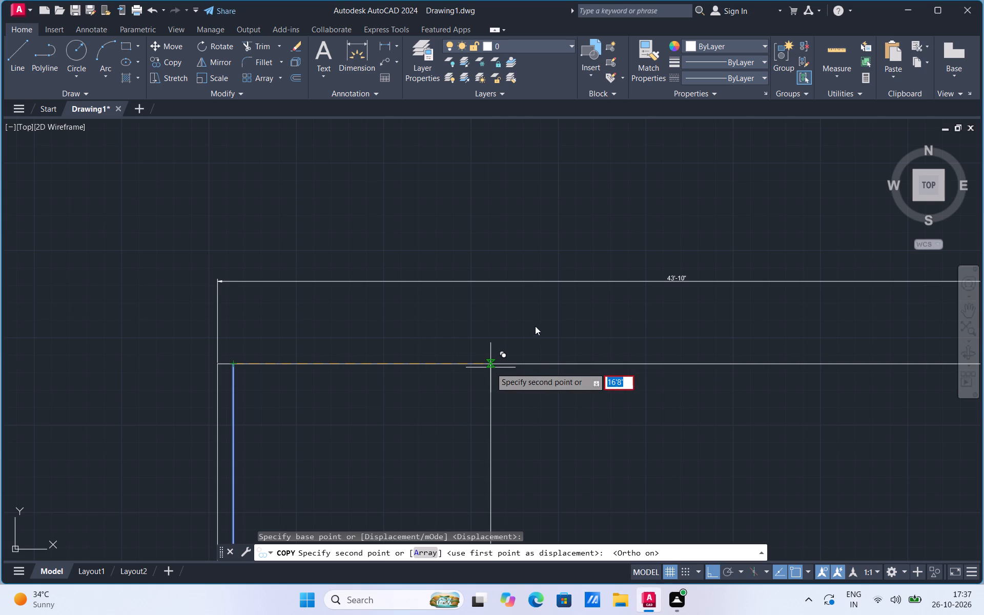
{"action": "left_click", "coordinate": [535, 326]}
{"action": "key", "text": "Escape"}
Copy the new interior vertical line 9" to the right from its top endpoint to form a wall.
{"action": "left_click", "coordinate": [539, 406]}
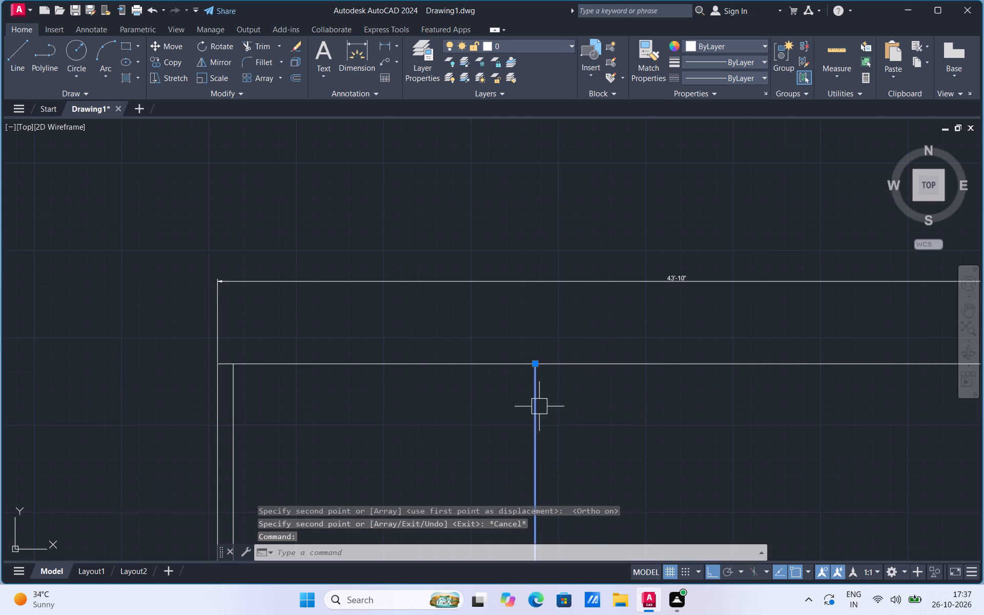
{"action": "right_click", "coordinate": [539, 406]}
{"action": "left_click", "coordinate": [579, 200]}
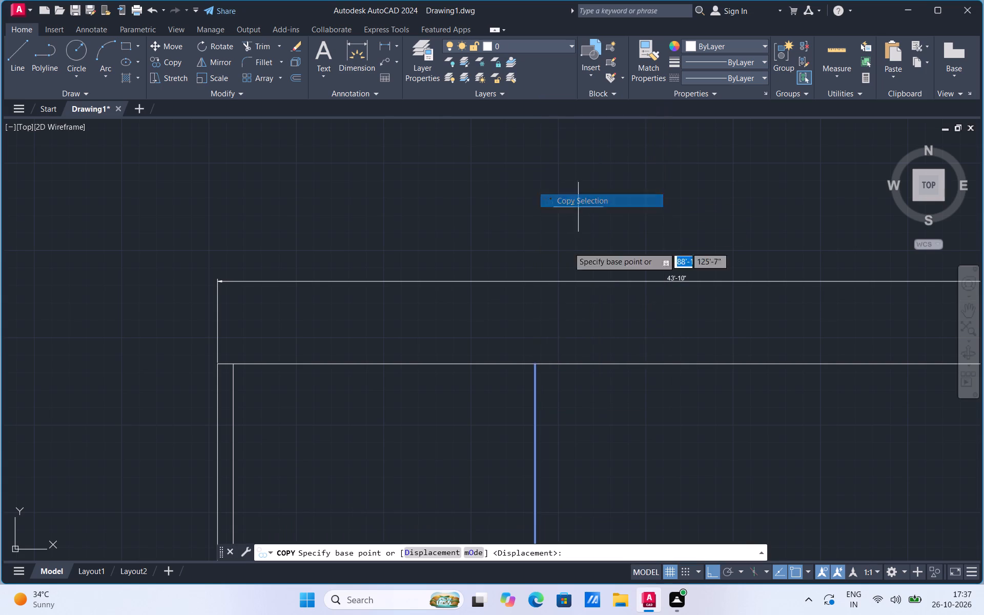
{"action": "left_click", "coordinate": [535, 363]}
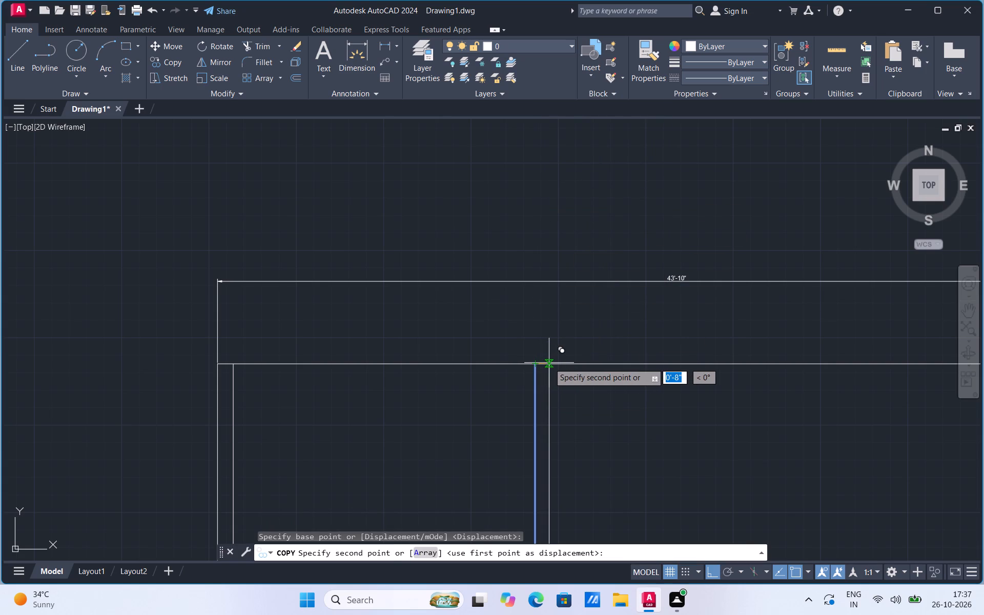
{"action": "key", "text": "9"}
{"action": "key", "text": "Return"}
{"action": "key", "text": "Escape"}
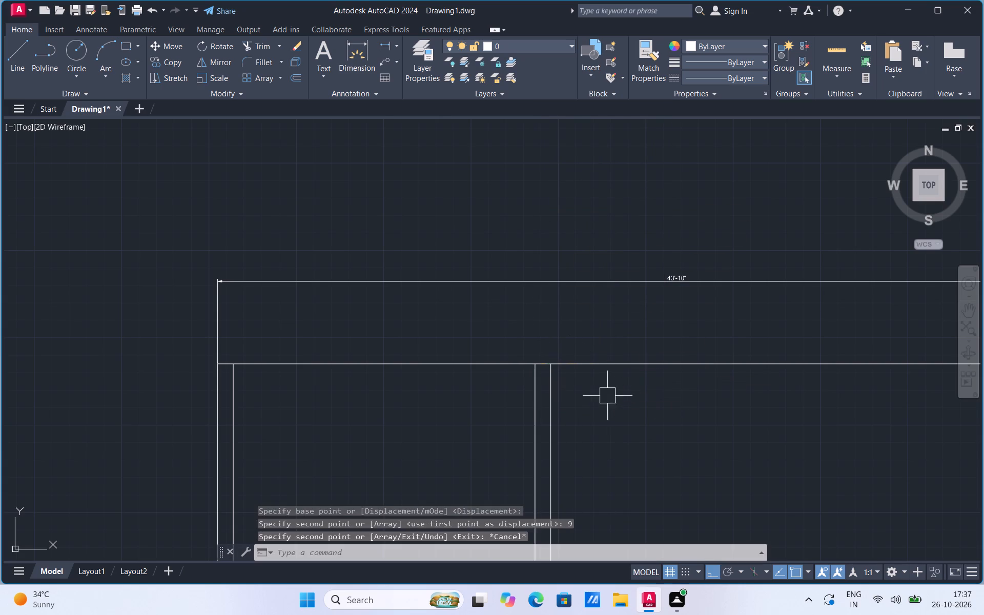
Copy the first interior wall's right-hand line 6'4" to the right from its top endpoint.
{"action": "left_click", "coordinate": [551, 418]}
{"action": "right_click", "coordinate": [551, 418]}
{"action": "left_click", "coordinate": [572, 214]}
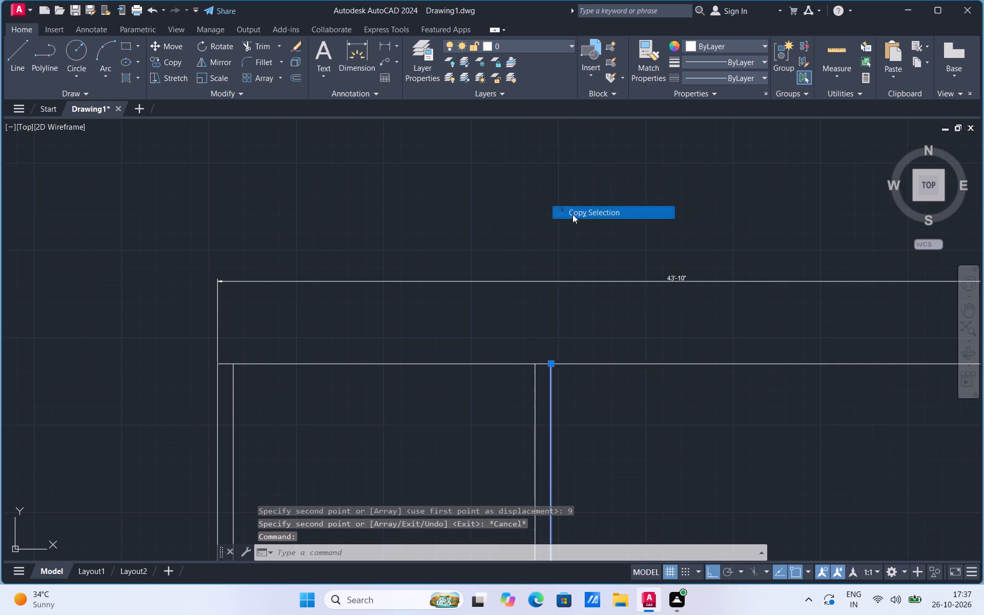
{"action": "left_click", "coordinate": [553, 363]}
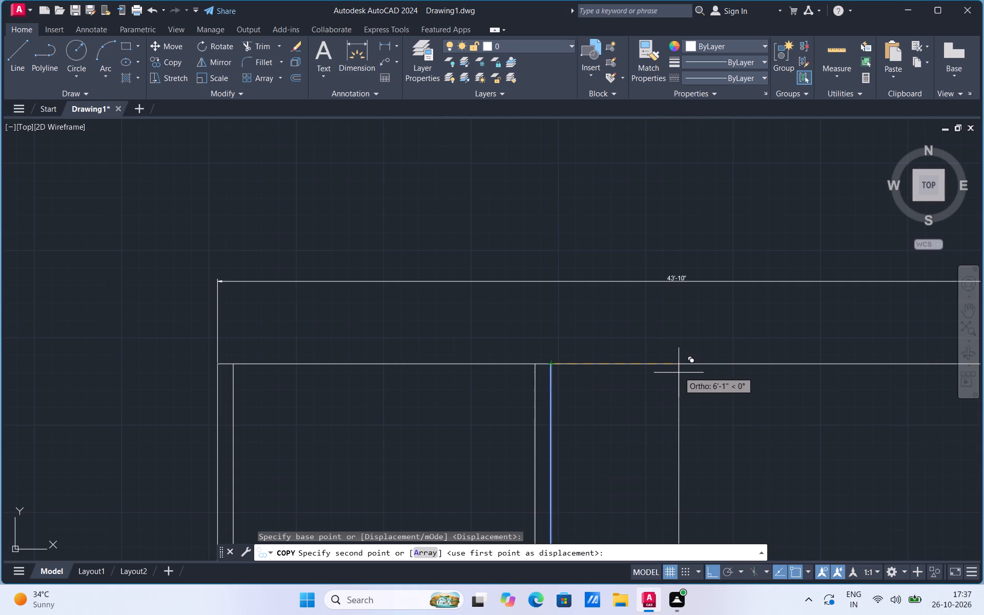
{"action": "type", "text": "6'4\""}
{"action": "key", "text": "Return"}
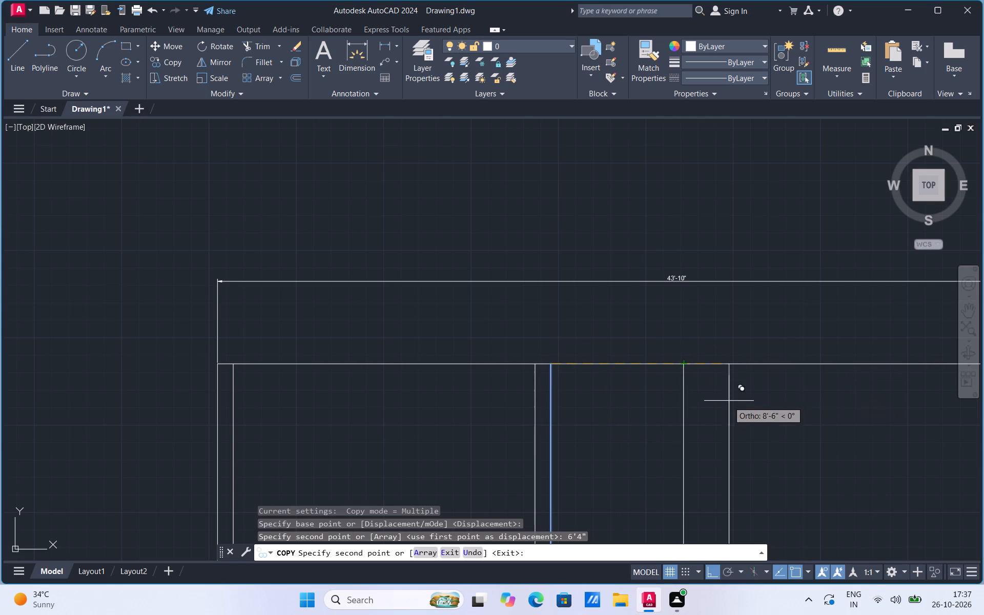
{"action": "key", "text": "Escape"}
Copy the newest interior vertical line 4.5" to the right from its top endpoint to form a thin partition.
{"action": "left_click", "coordinate": [686, 413]}
{"action": "right_click", "coordinate": [686, 414]}
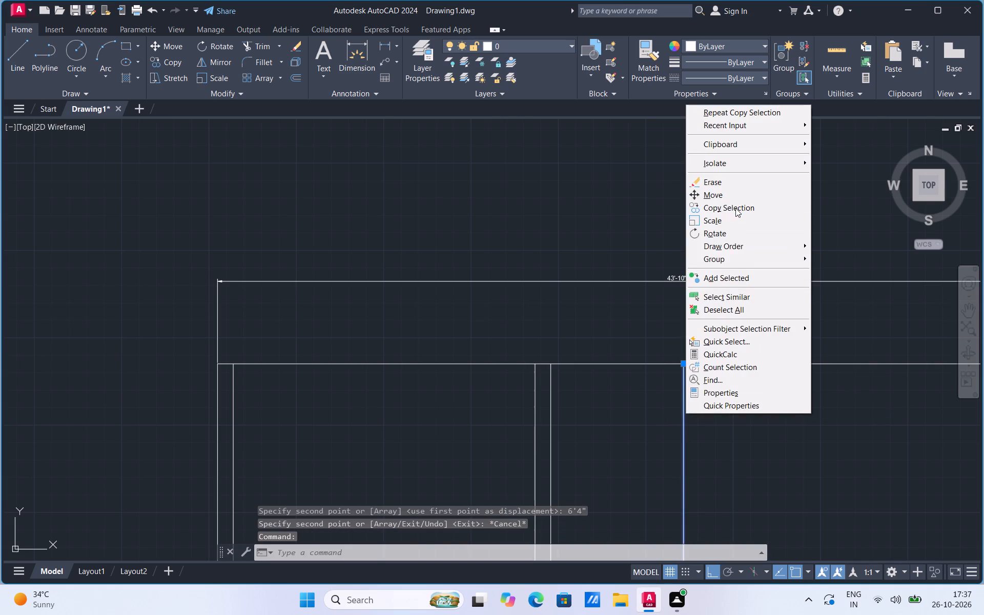
{"action": "left_click", "coordinate": [736, 207]}
{"action": "left_click", "coordinate": [682, 364]}
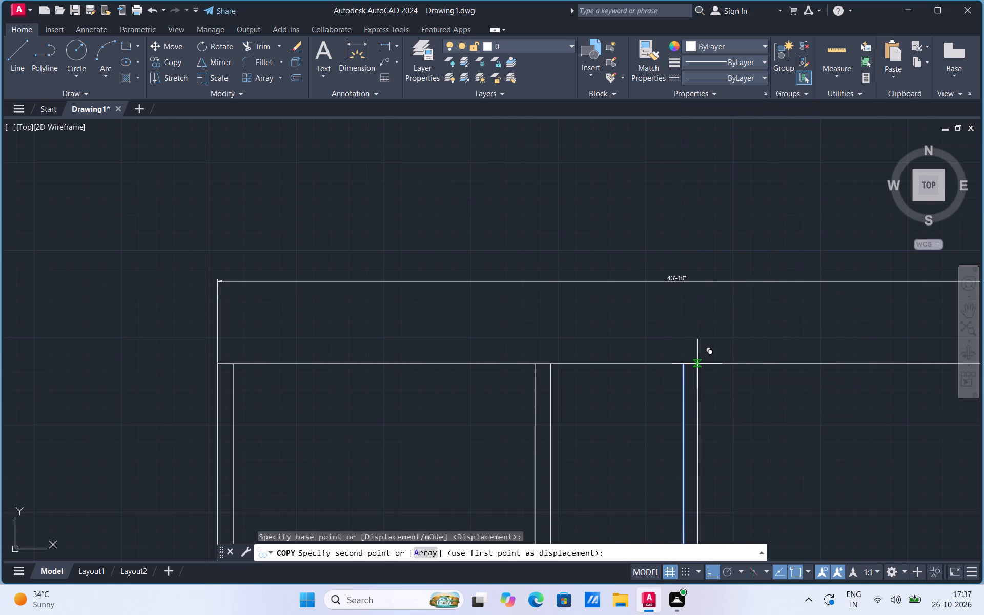
{"action": "key", "text": "4"}
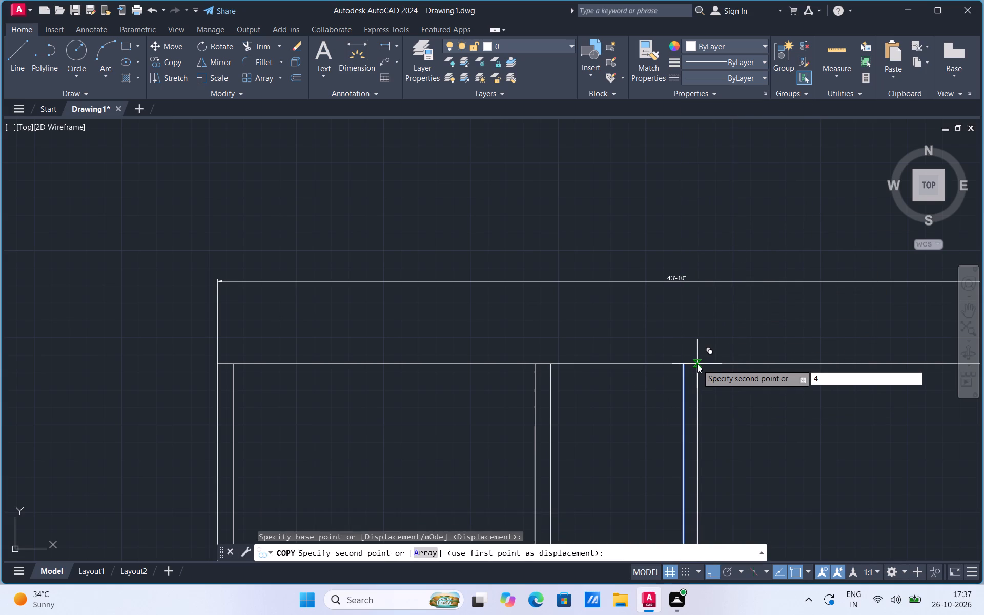
{"action": "type", "text": ".5"}
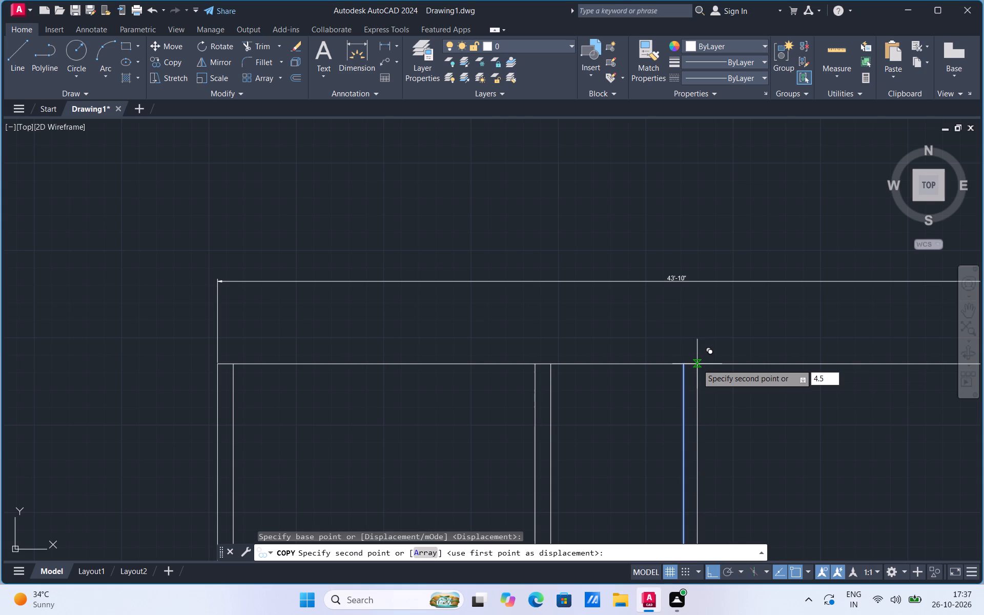
{"action": "key", "text": "shift+quotedbl"}
{"action": "key", "text": "Return"}
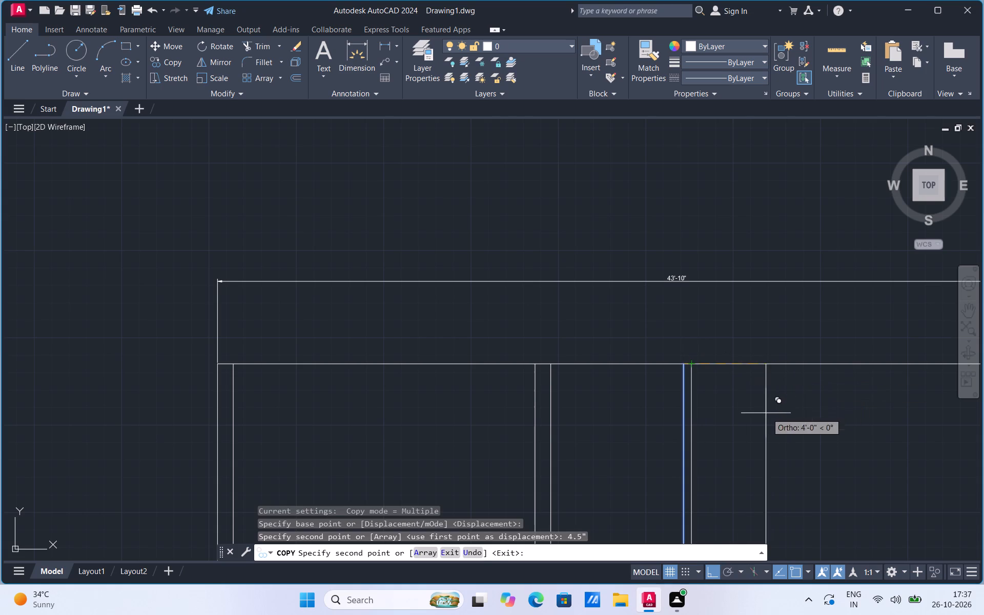
{"action": "key", "text": "Escape"}
Copy the thin partition's right-hand line 4'11" to the right from its top endpoint.
{"action": "left_click", "coordinate": [696, 403]}
{"action": "right_click", "coordinate": [696, 403]}
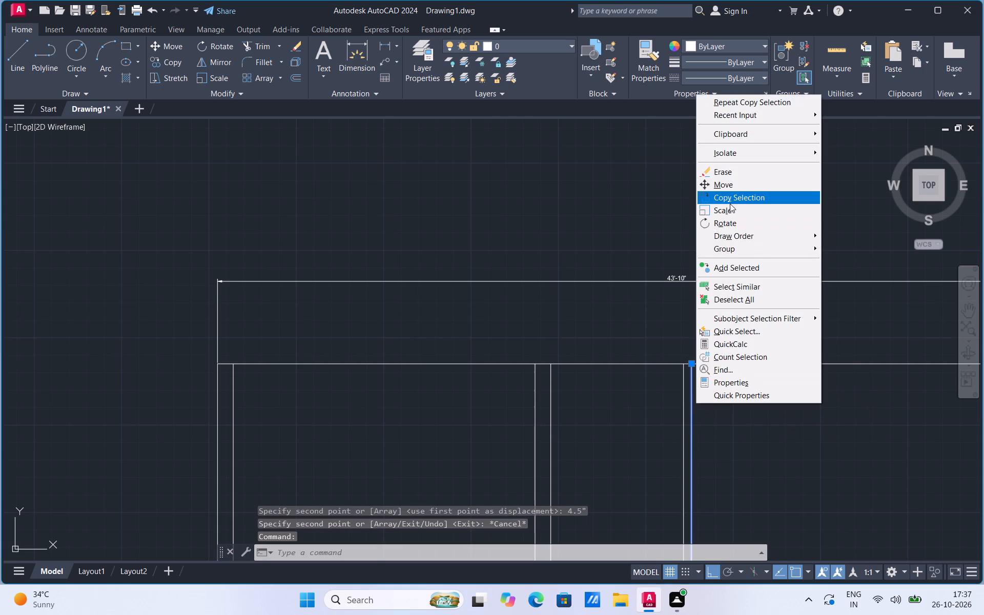
{"action": "left_click", "coordinate": [731, 202]}
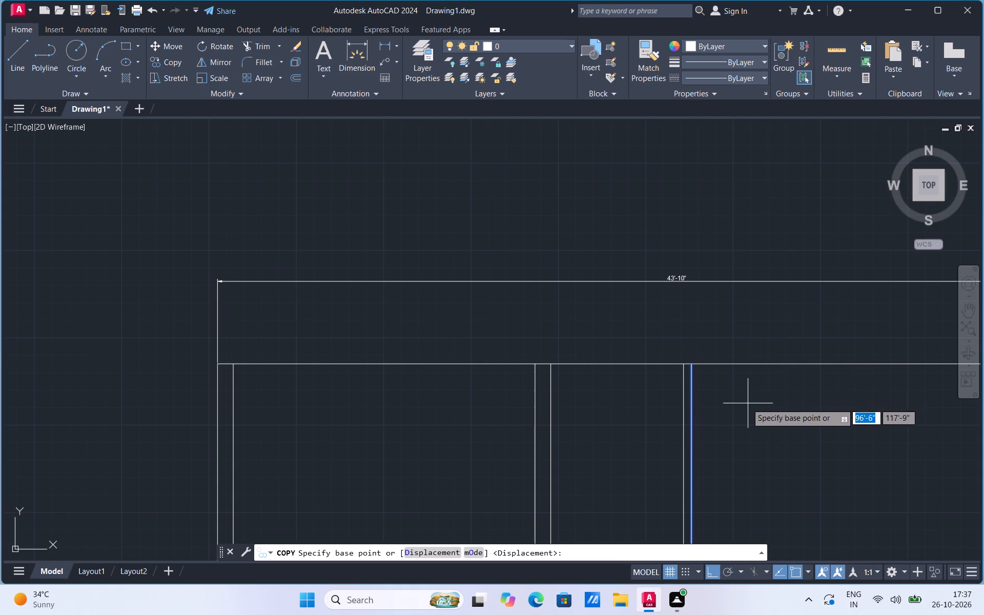
{"action": "left_click", "coordinate": [693, 362]}
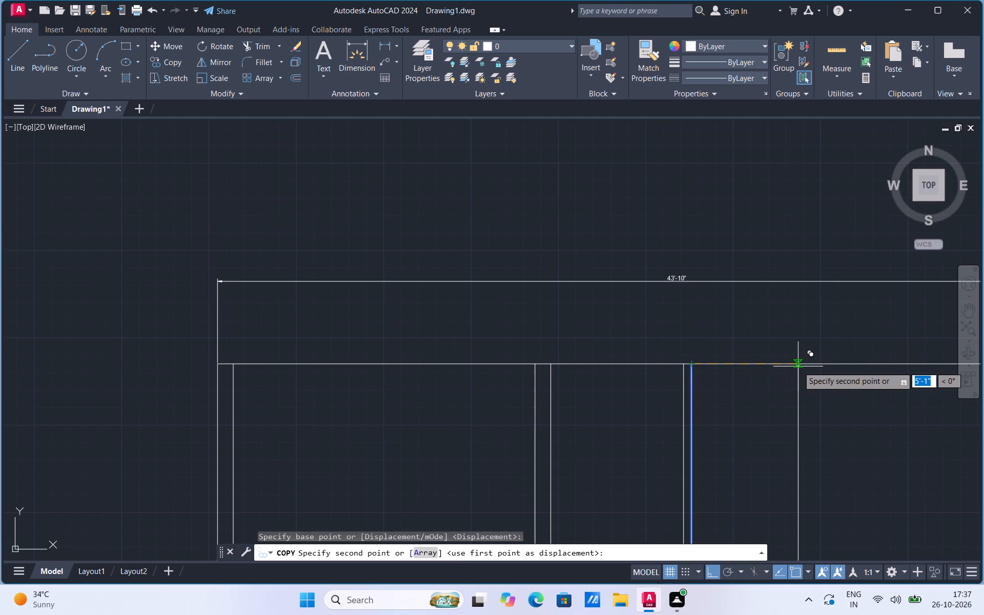
{"action": "key", "text": "4"}
{"action": "type", "text": "'11\""}
{"action": "key", "text": "Return"}
{"action": "key", "text": "Escape"}
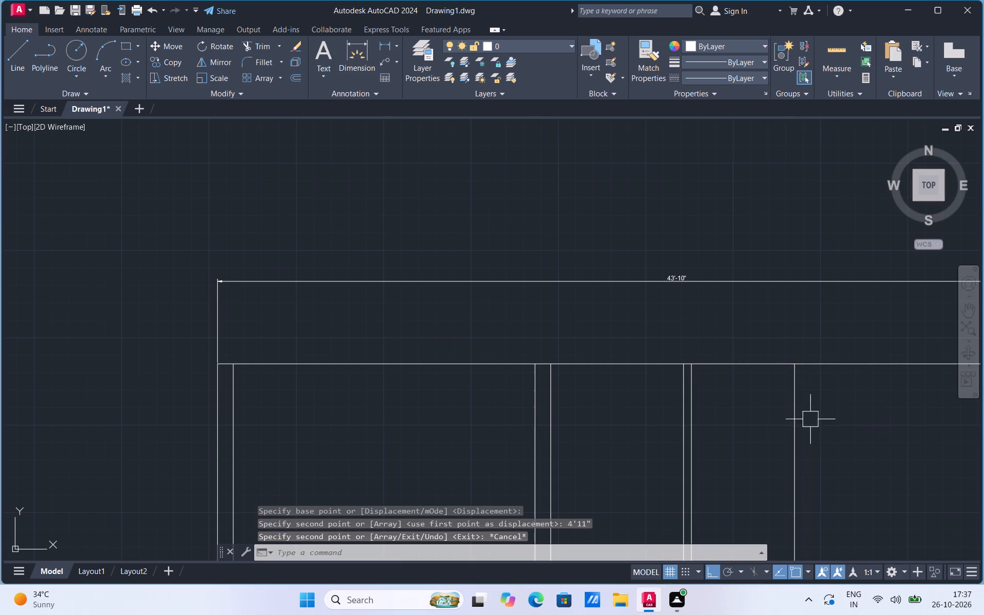
Copy the rightmost interior vertical line 9" to the right from its top endpoint to form another wall.
{"action": "left_click", "coordinate": [801, 406]}
{"action": "right_click", "coordinate": [801, 406]}
{"action": "left_click", "coordinate": [846, 202]}
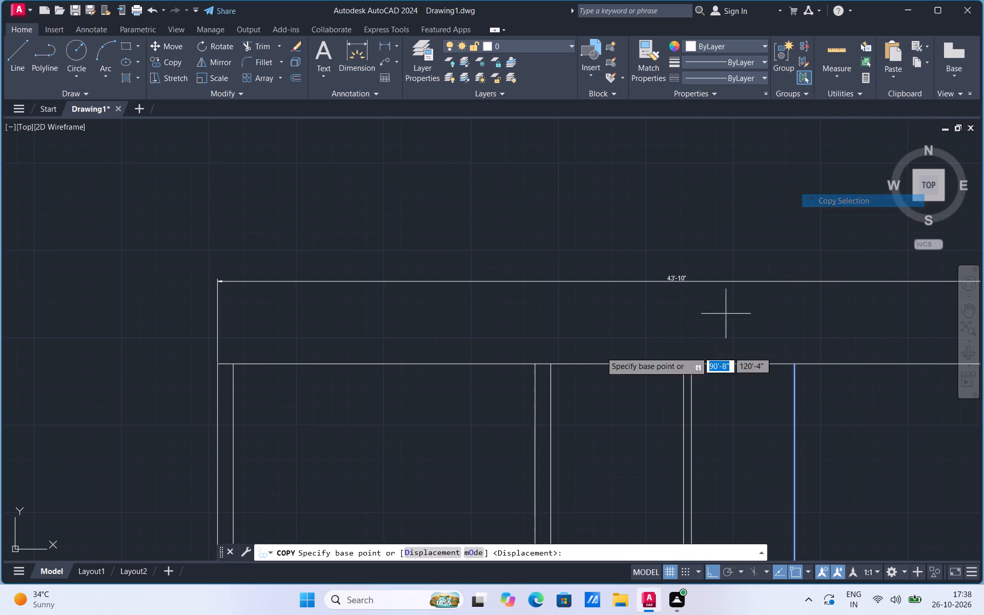
{"action": "scroll", "coordinate": [504, 383], "scroll_direction": "down", "scroll_amount": 1}
{"action": "scroll", "coordinate": [658, 380], "scroll_direction": "up", "scroll_amount": 1}
{"action": "left_click", "coordinate": [702, 367]}
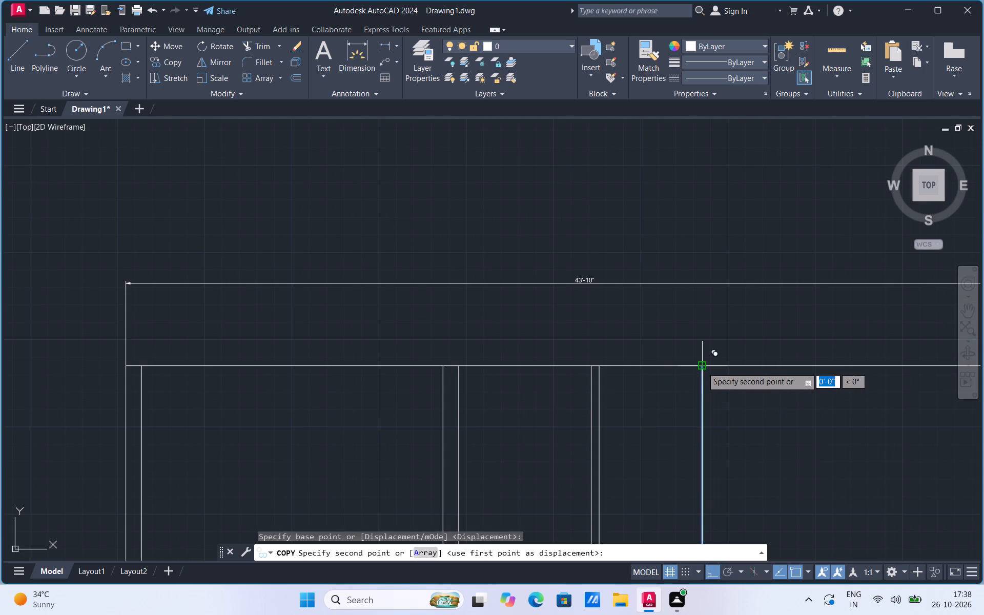
{"action": "key", "text": "9"}
{"action": "key", "text": "Return"}
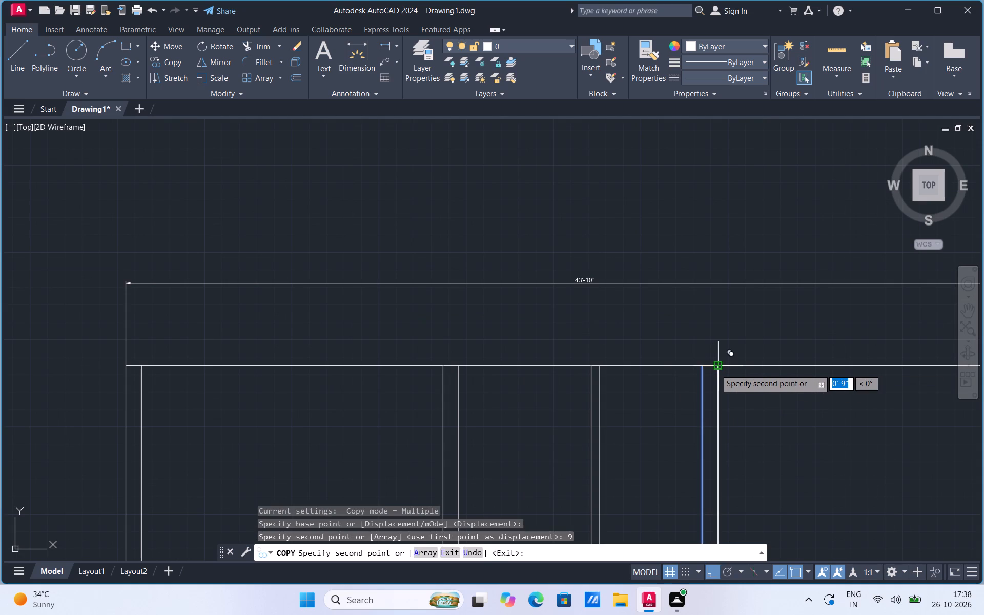
Copy the outline's top horizontal line 9" downward from its left endpoint to form the top outer wall.
{"action": "key", "text": "Escape"}
{"action": "scroll", "coordinate": [649, 322], "scroll_direction": "down", "scroll_amount": 2}
{"action": "scroll", "coordinate": [576, 343], "scroll_direction": "up", "scroll_amount": 1}
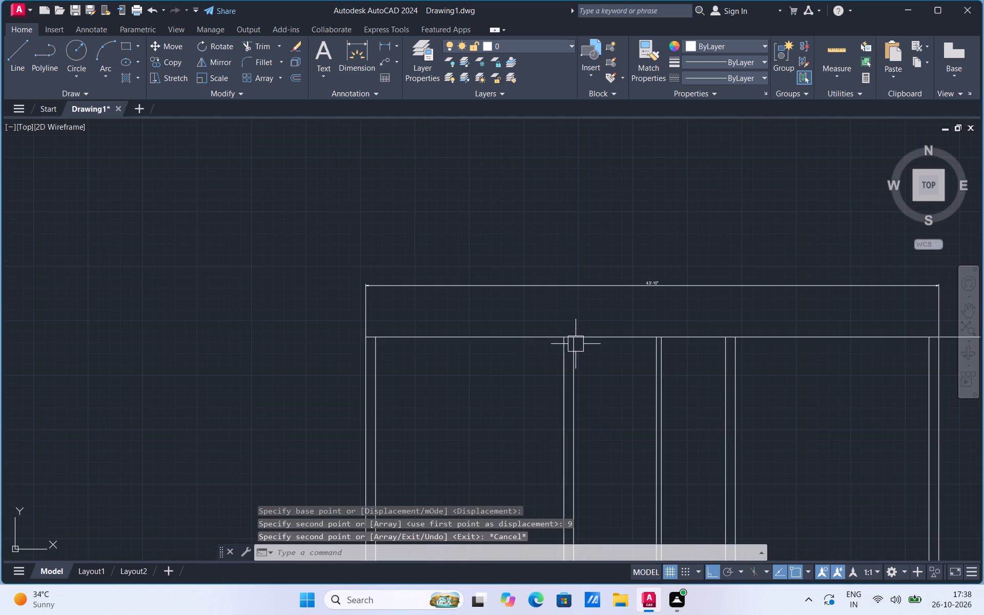
{"action": "left_click", "coordinate": [503, 337]}
{"action": "right_click", "coordinate": [503, 337]}
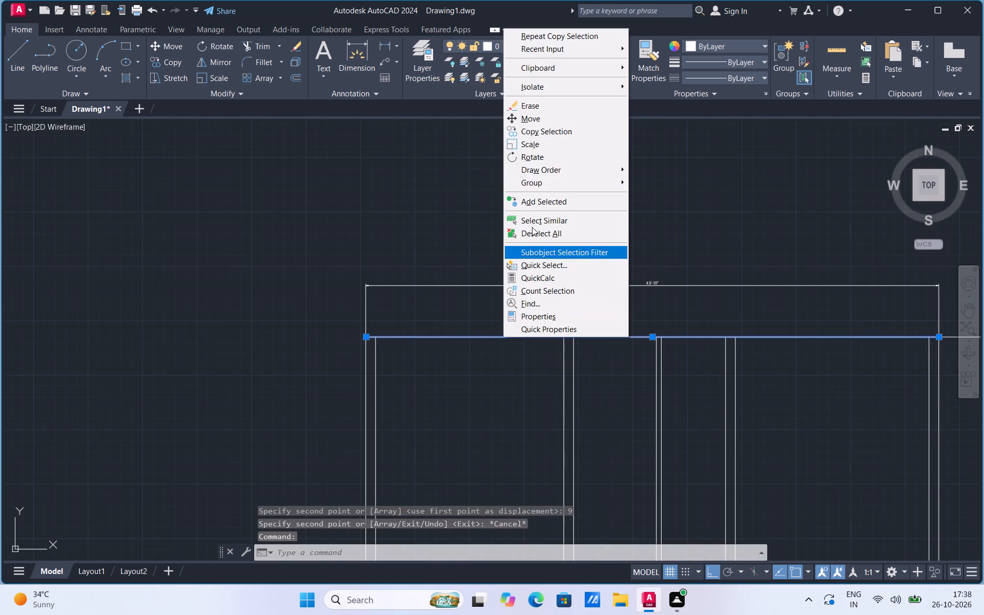
{"action": "left_click", "coordinate": [542, 131]}
{"action": "scroll", "coordinate": [361, 312], "scroll_direction": "up", "scroll_amount": 2}
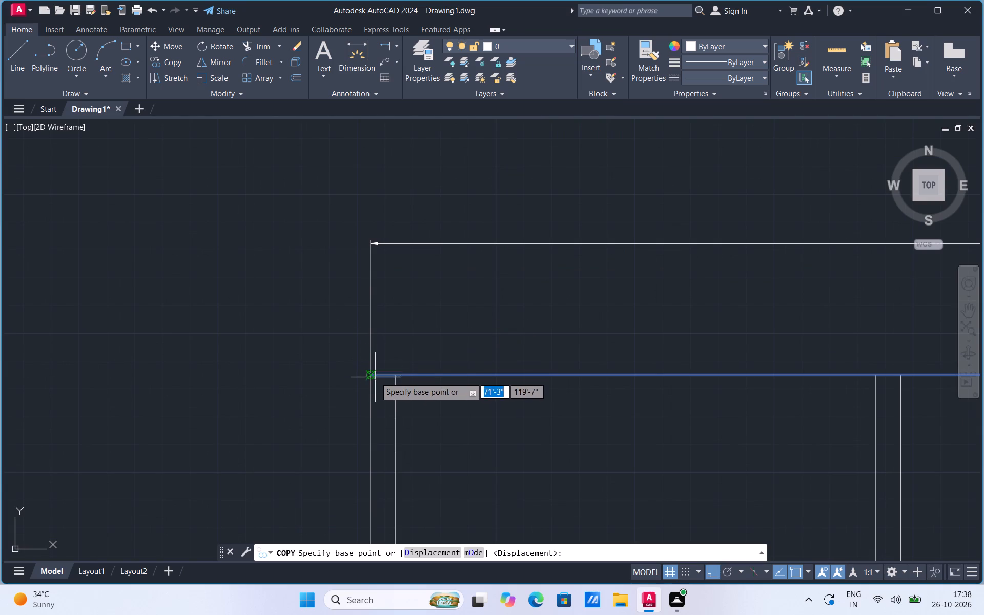
{"action": "left_click", "coordinate": [371, 376]}
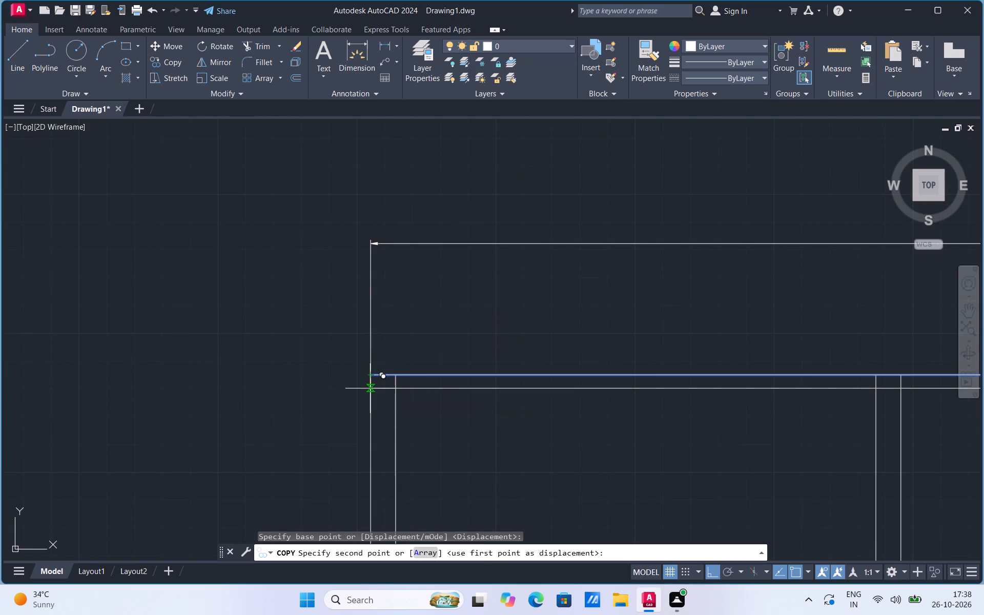
{"action": "key", "text": "9"}
{"action": "key", "text": "Return"}
{"action": "key", "text": "Escape"}
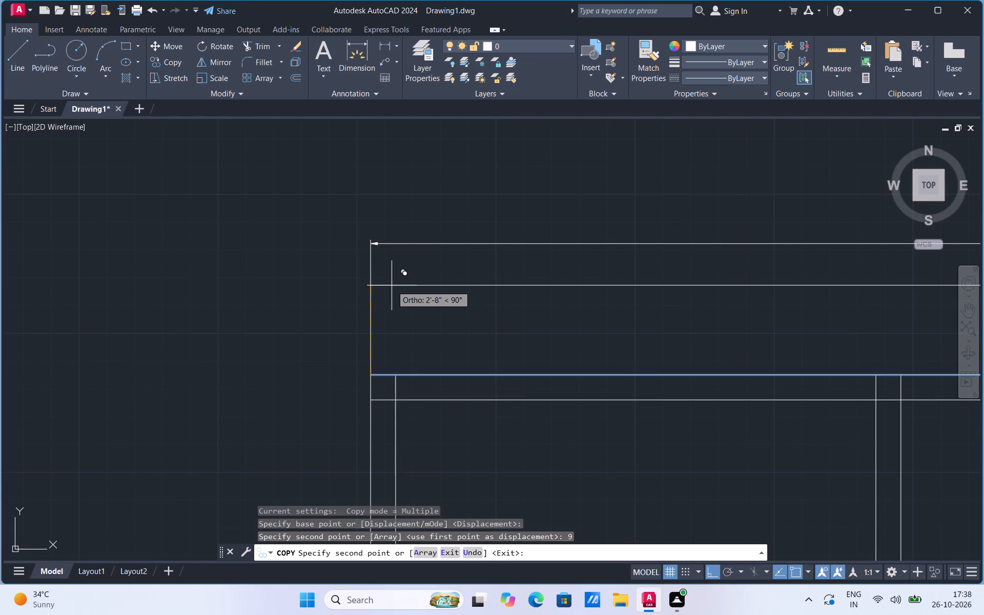
Add a linear dimension for the left outer wall's thickness, placed just above the top wall.
{"action": "left_click", "coordinate": [389, 49]}
{"action": "left_click", "coordinate": [374, 374]}
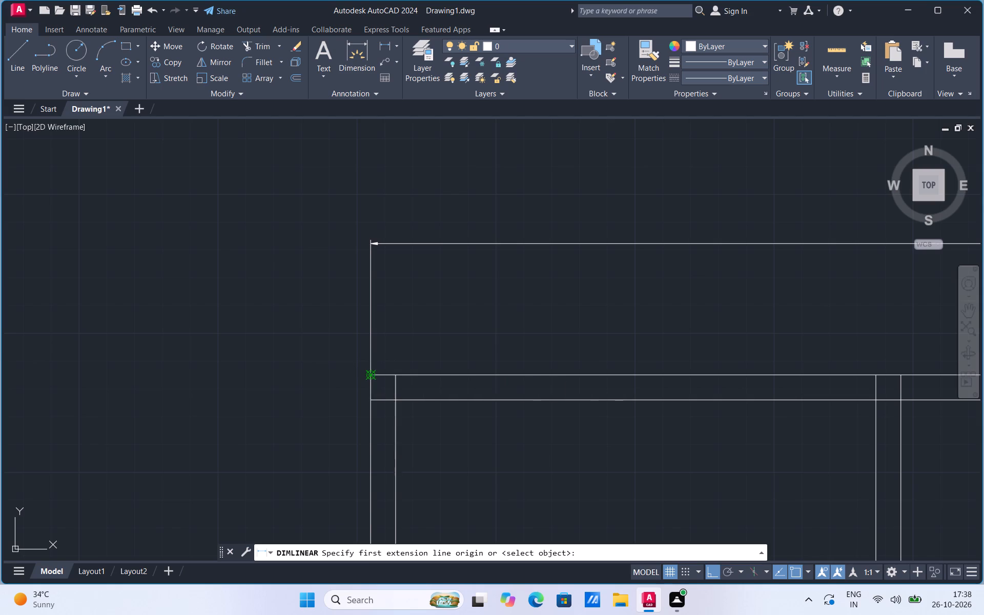
{"action": "left_click", "coordinate": [396, 374]}
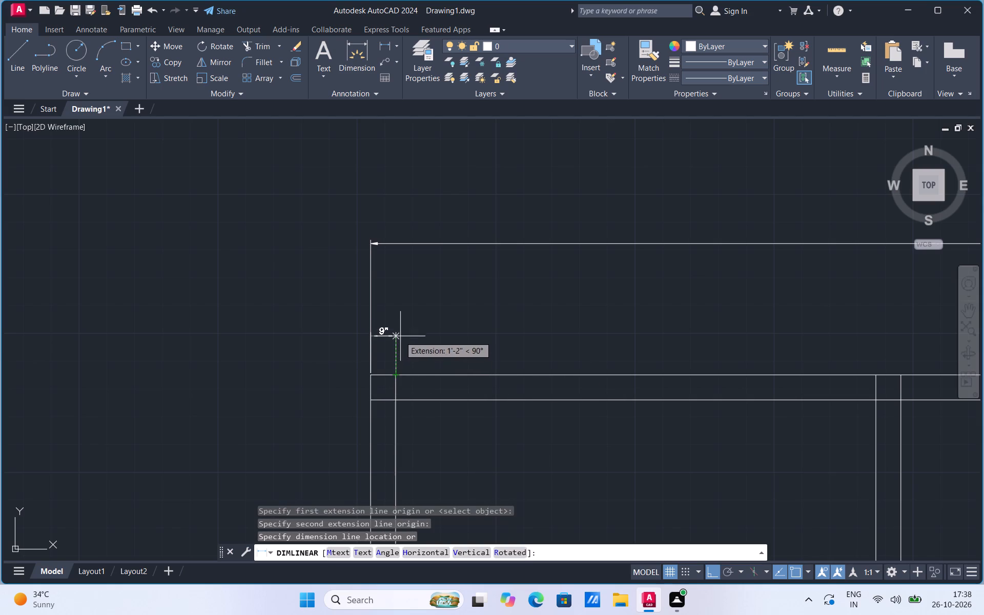
{"action": "left_click", "coordinate": [400, 323]}
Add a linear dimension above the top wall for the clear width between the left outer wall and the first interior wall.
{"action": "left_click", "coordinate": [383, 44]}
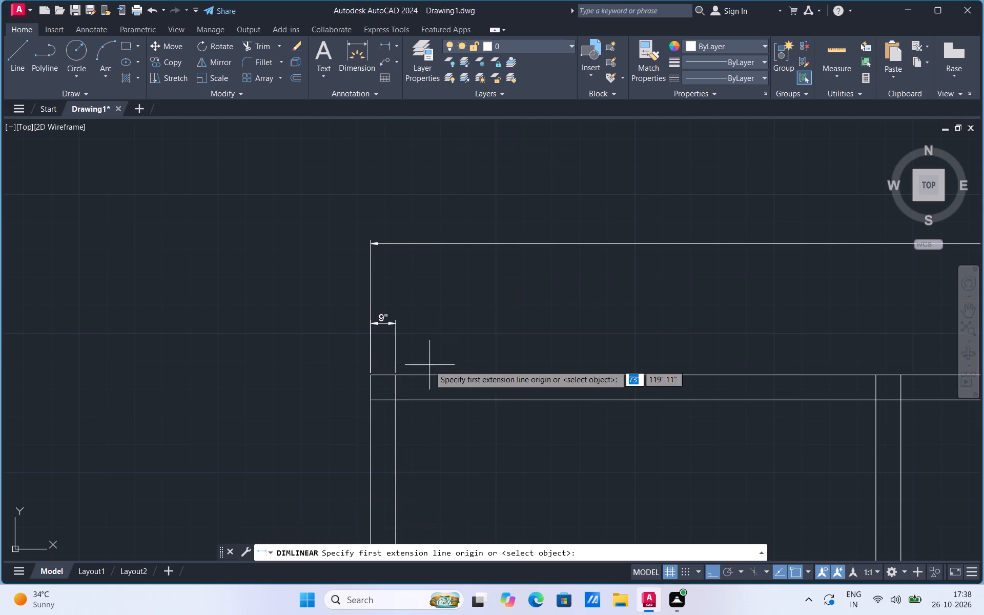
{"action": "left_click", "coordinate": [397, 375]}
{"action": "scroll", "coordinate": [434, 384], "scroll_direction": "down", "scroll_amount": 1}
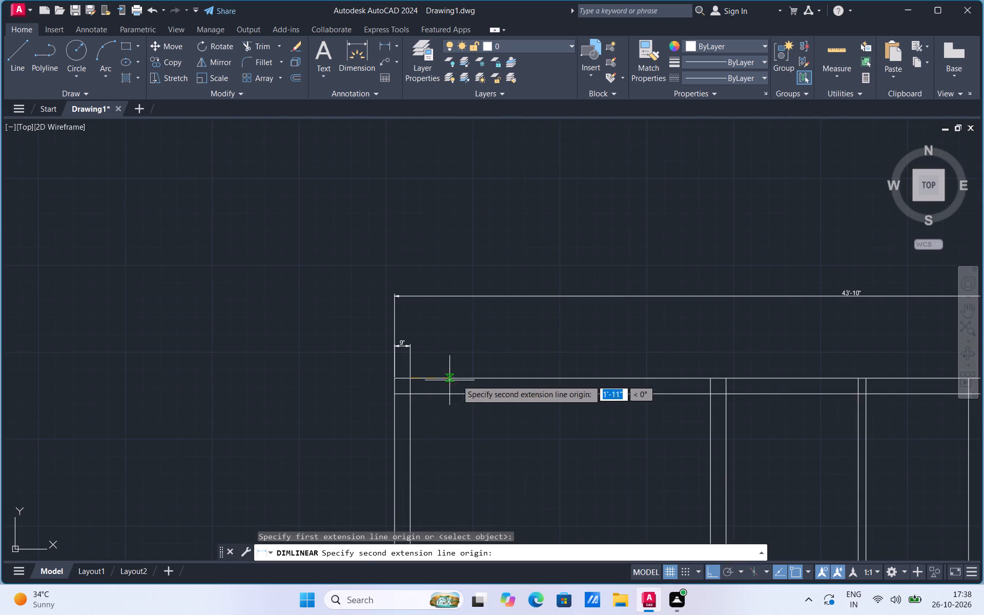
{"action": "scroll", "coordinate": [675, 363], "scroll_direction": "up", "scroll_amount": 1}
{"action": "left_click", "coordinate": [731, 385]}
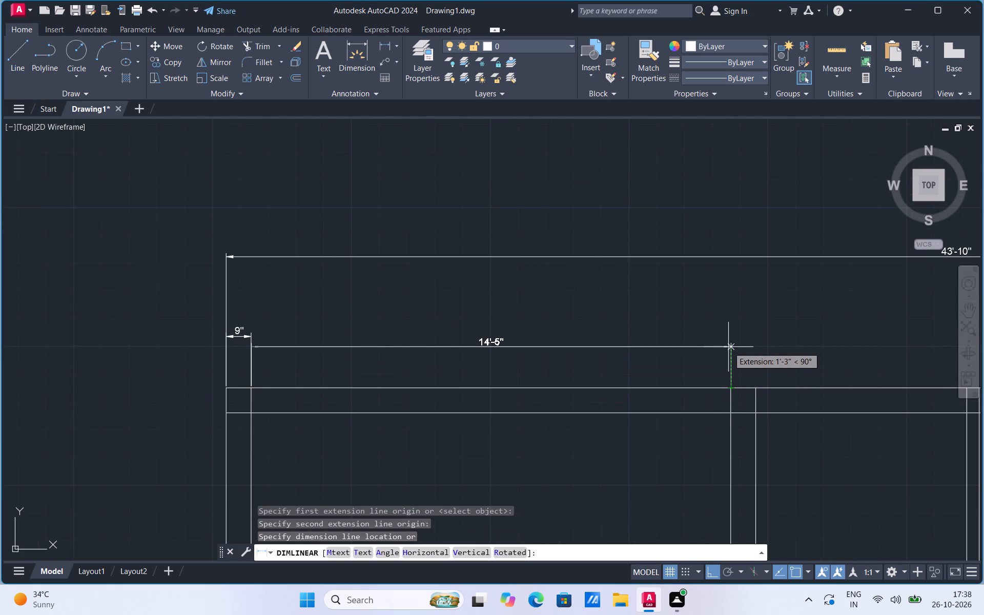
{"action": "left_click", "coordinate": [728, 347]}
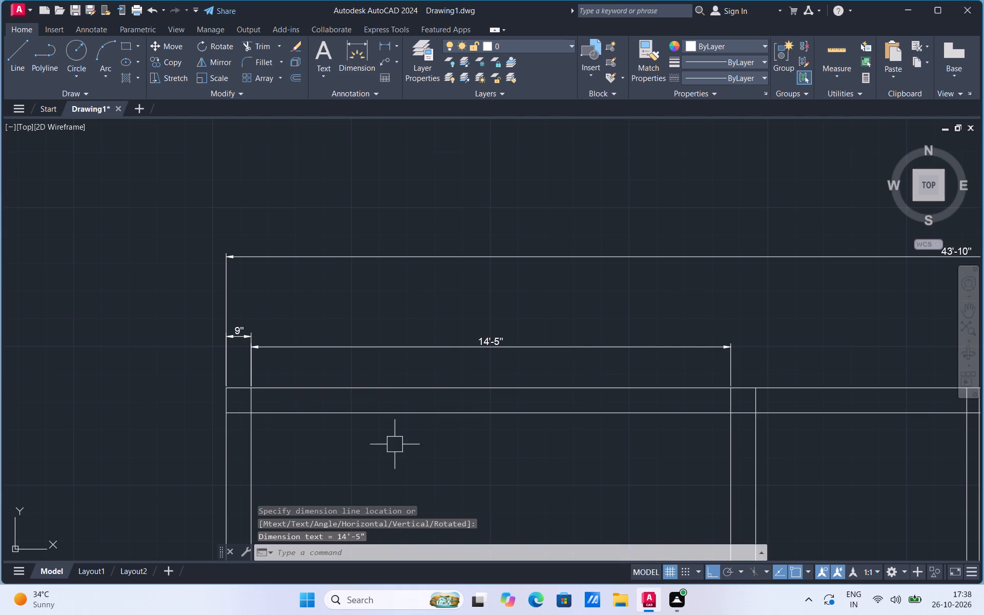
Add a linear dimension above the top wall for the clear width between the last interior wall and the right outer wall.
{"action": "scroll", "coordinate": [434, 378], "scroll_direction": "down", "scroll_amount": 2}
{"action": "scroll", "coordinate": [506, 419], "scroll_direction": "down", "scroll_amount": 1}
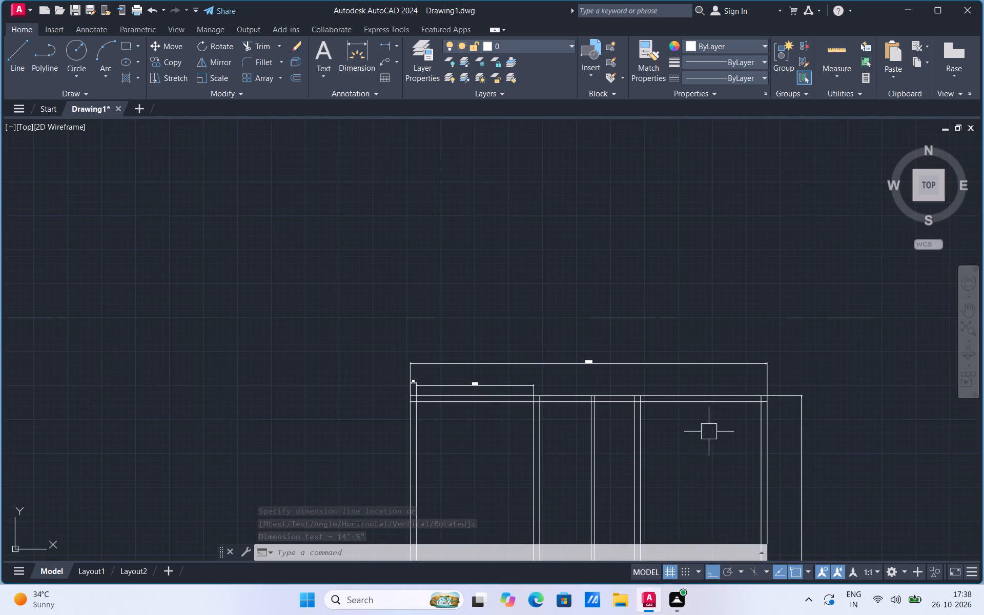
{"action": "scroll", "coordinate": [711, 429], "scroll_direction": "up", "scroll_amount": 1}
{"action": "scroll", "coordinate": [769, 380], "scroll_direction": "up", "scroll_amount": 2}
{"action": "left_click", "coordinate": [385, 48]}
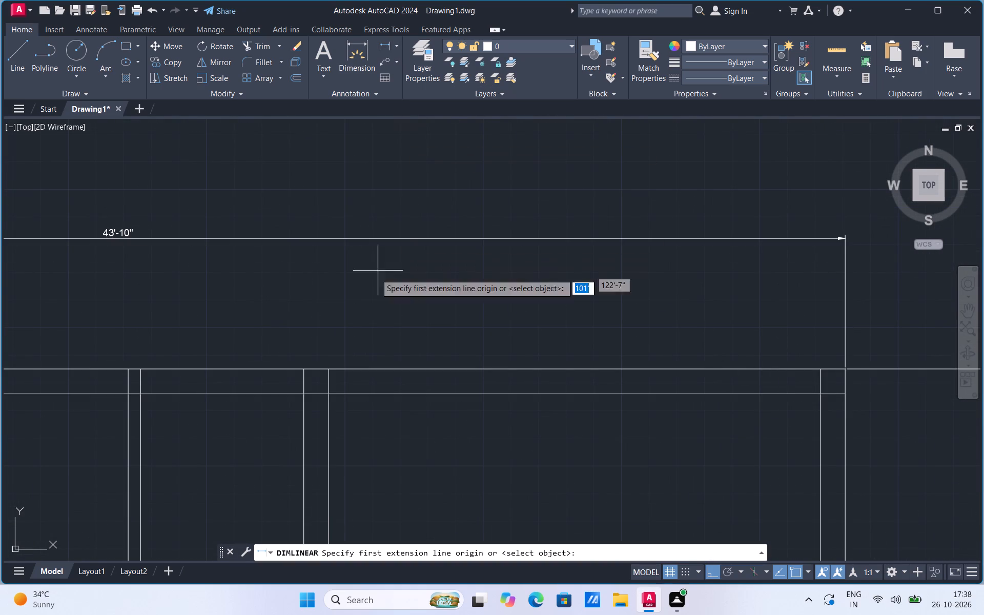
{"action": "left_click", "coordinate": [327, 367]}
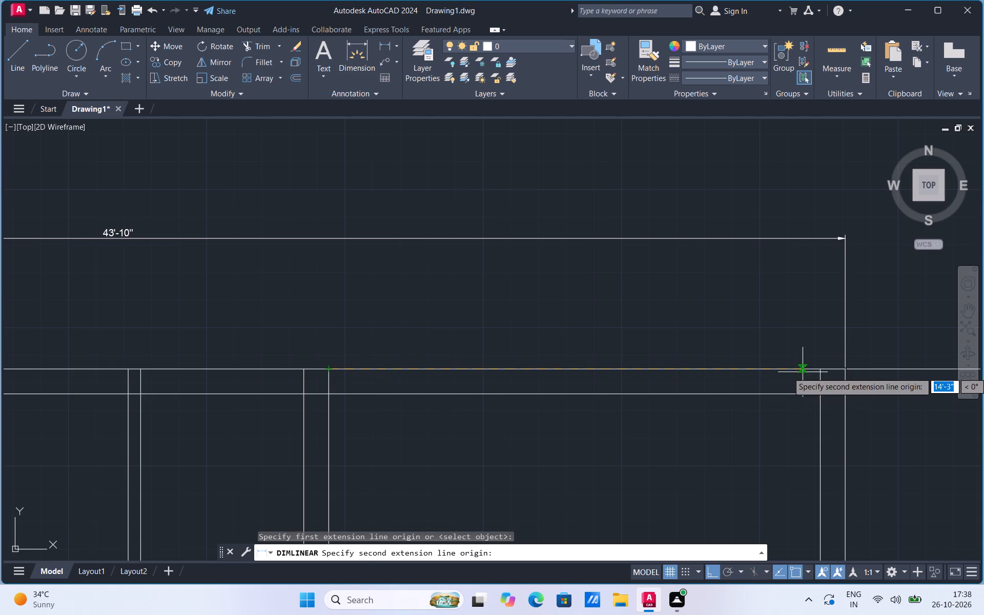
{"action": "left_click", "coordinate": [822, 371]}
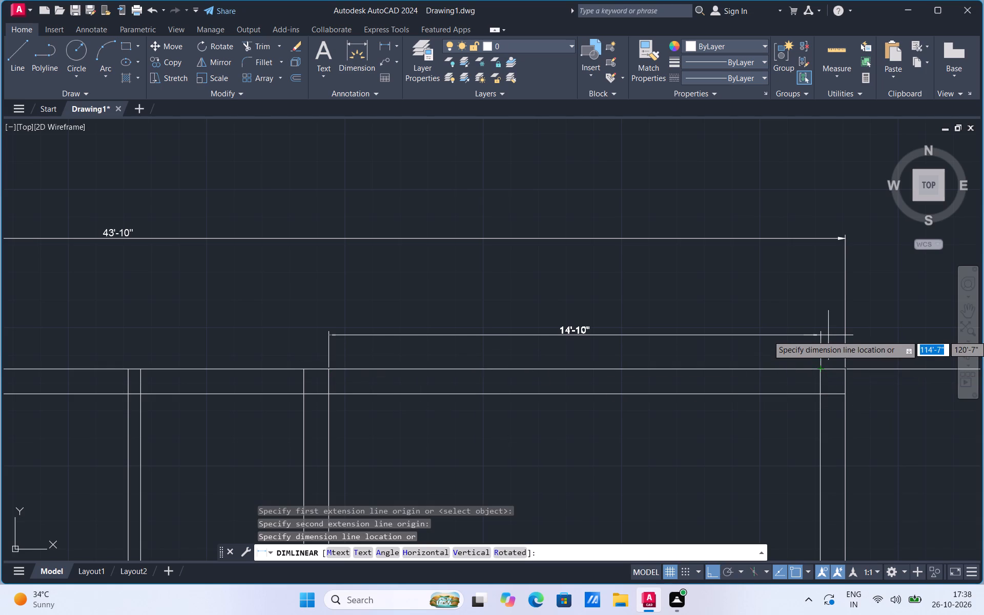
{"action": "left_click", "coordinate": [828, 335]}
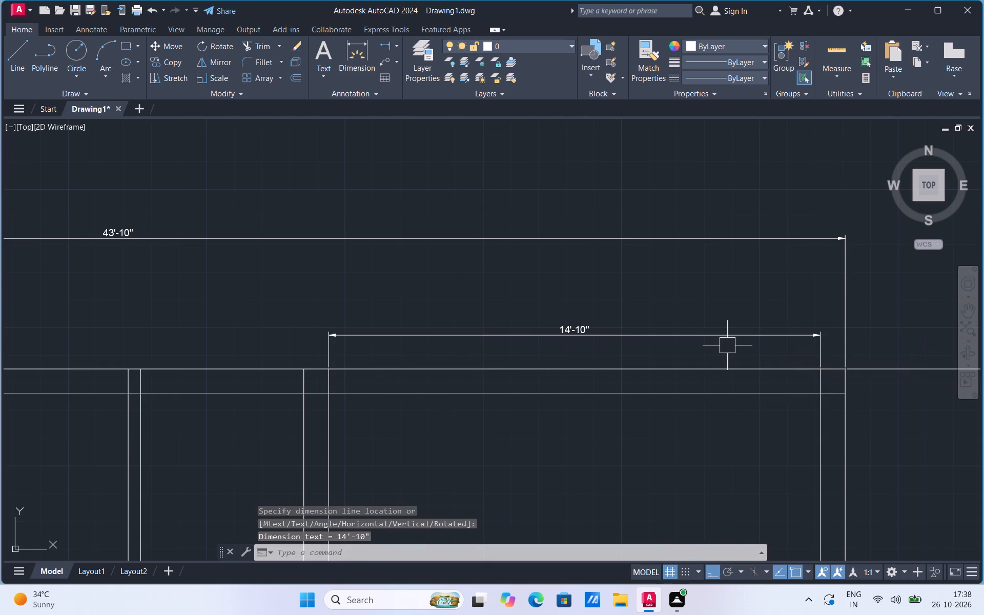
Trim away all the interior vertical wall lines below the top wall by fencing across them.
{"action": "scroll", "coordinate": [726, 346], "scroll_direction": "down", "scroll_amount": 2}
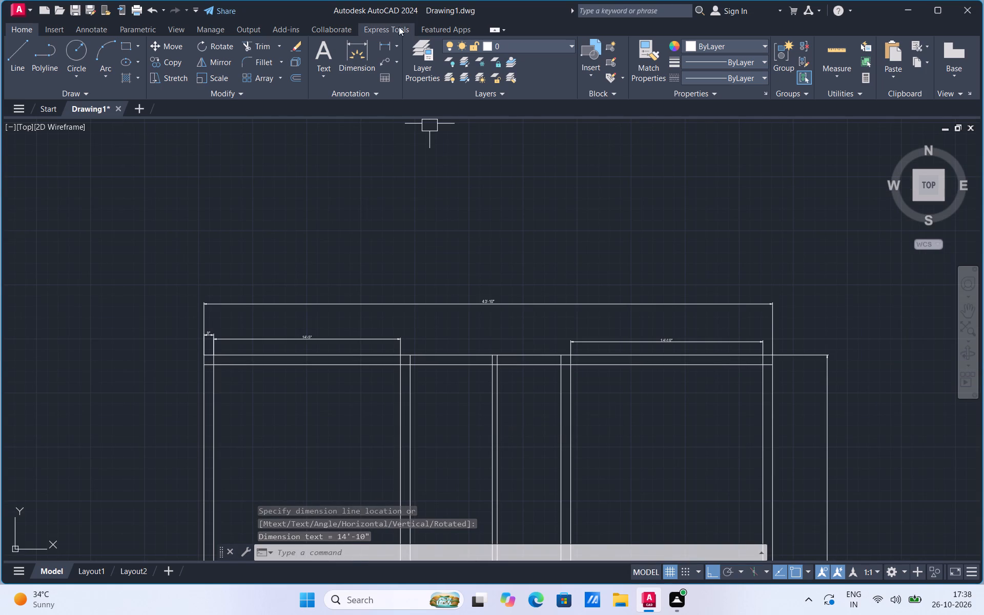
{"action": "left_click", "coordinate": [272, 48]}
{"action": "left_click_drag", "start_coordinate": [376, 407], "coordinate": [410, 412]}
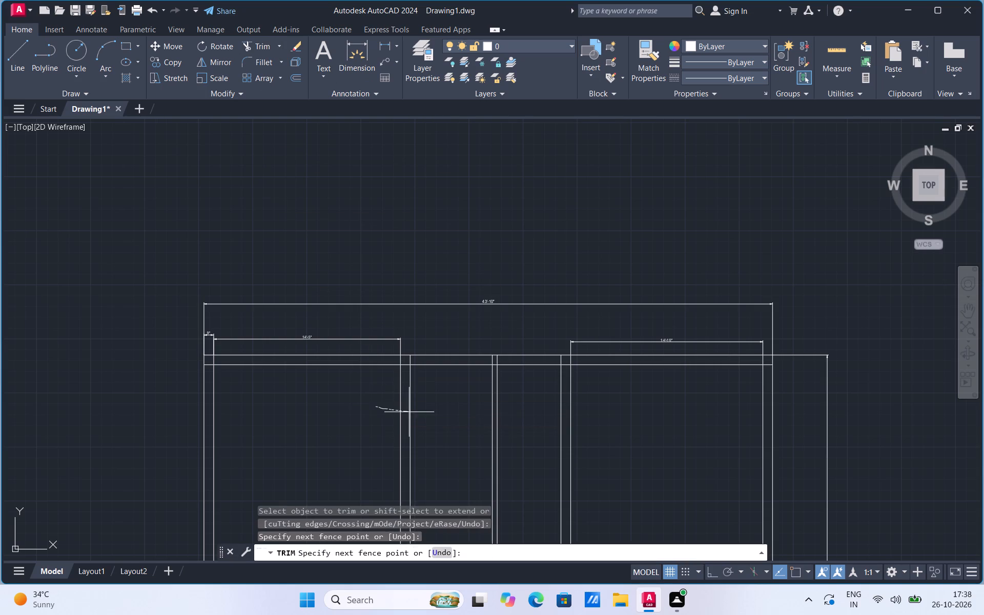
{"action": "left_click_drag", "start_coordinate": [410, 412], "coordinate": [412, 412]}
{"action": "left_click_drag", "start_coordinate": [408, 418], "coordinate": [586, 429]}
Remove the leftover interior wall stubs inside the top wall and the 14'-5" and 14'-10" dimensions with Trim.
{"action": "scroll", "coordinate": [423, 355], "scroll_direction": "up", "scroll_amount": 3}
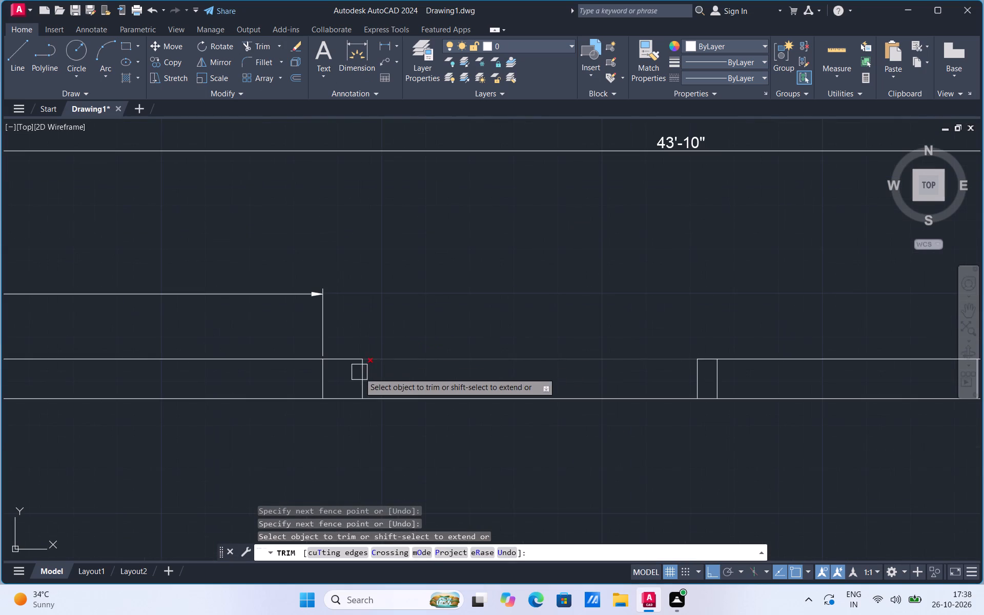
{"action": "left_click", "coordinate": [359, 373]}
{"action": "left_click", "coordinate": [331, 374]}
{"action": "left_click", "coordinate": [312, 380]}
{"action": "left_click", "coordinate": [695, 379]}
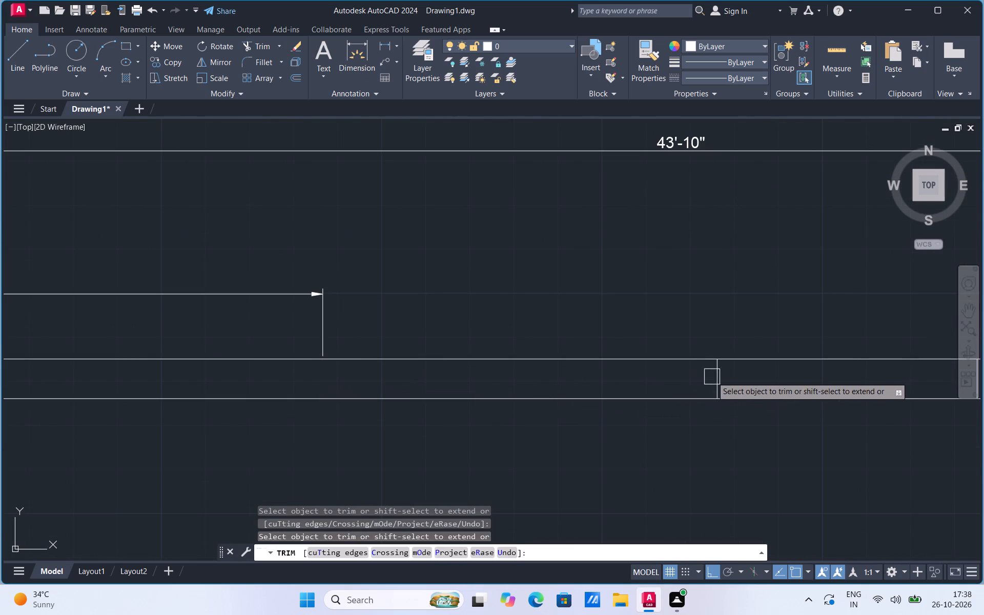
{"action": "left_click_drag", "start_coordinate": [715, 378], "coordinate": [705, 379]}
{"action": "left_click", "coordinate": [327, 321]}
{"action": "scroll", "coordinate": [390, 309], "scroll_direction": "down", "scroll_amount": 2}
{"action": "scroll", "coordinate": [601, 336], "scroll_direction": "up", "scroll_amount": 2}
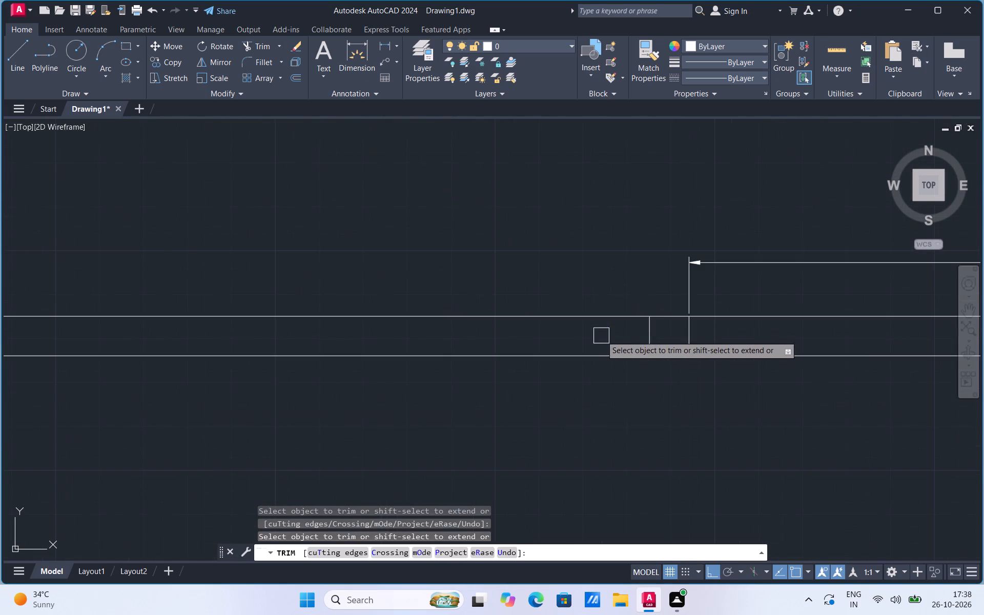
{"action": "left_click", "coordinate": [655, 341]}
{"action": "left_click", "coordinate": [696, 336]}
{"action": "left_click", "coordinate": [683, 285]}
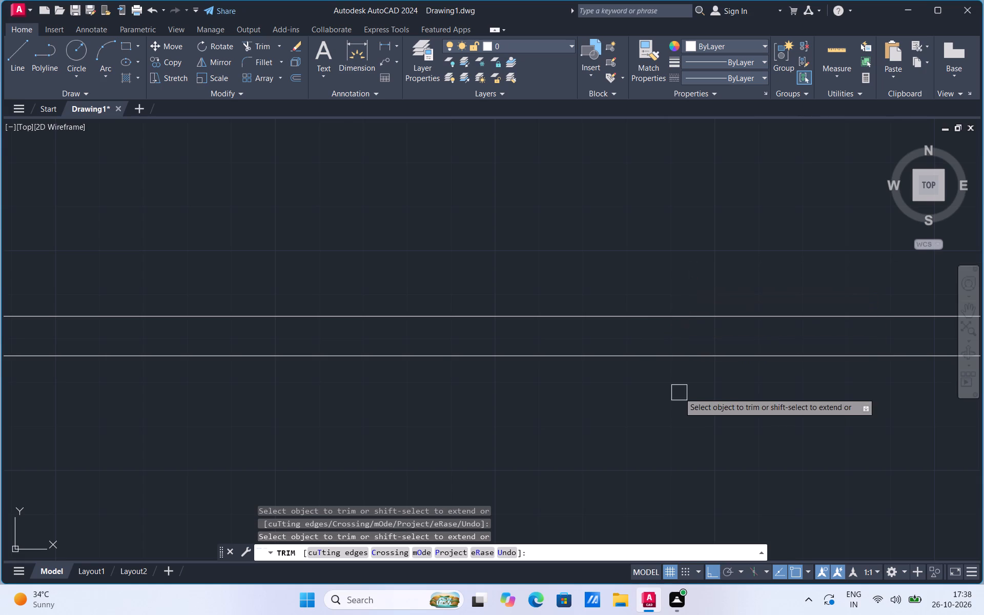
{"action": "scroll", "coordinate": [679, 395], "scroll_direction": "down", "scroll_amount": 3}
{"action": "scroll", "coordinate": [318, 398], "scroll_direction": "up", "scroll_amount": 1}
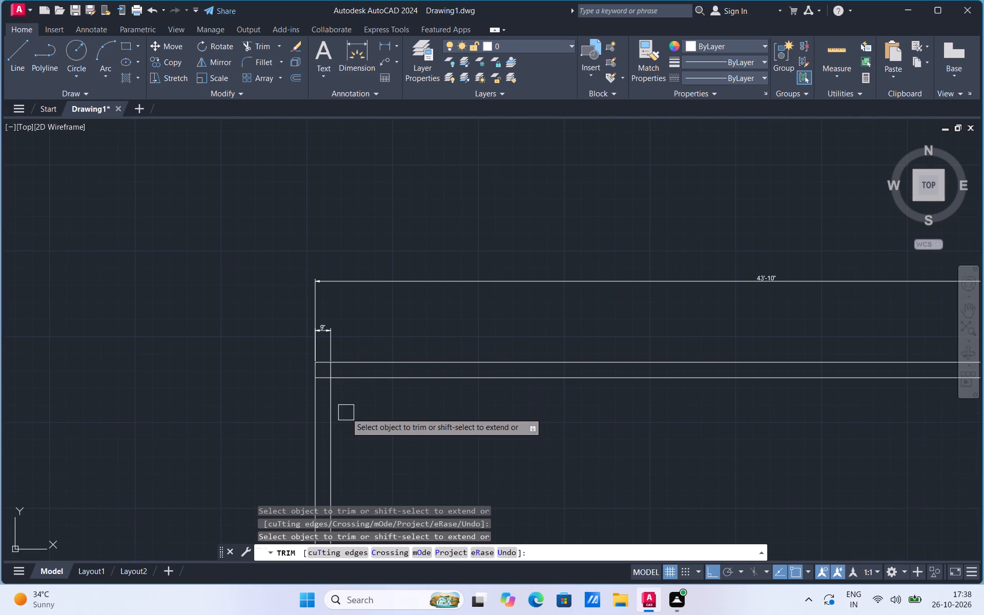
{"action": "key", "text": "Escape"}
Copy the left outer wall's inner line 16'8" to the right from its top endpoint.
{"action": "left_click", "coordinate": [333, 421]}
{"action": "right_click", "coordinate": [333, 421]}
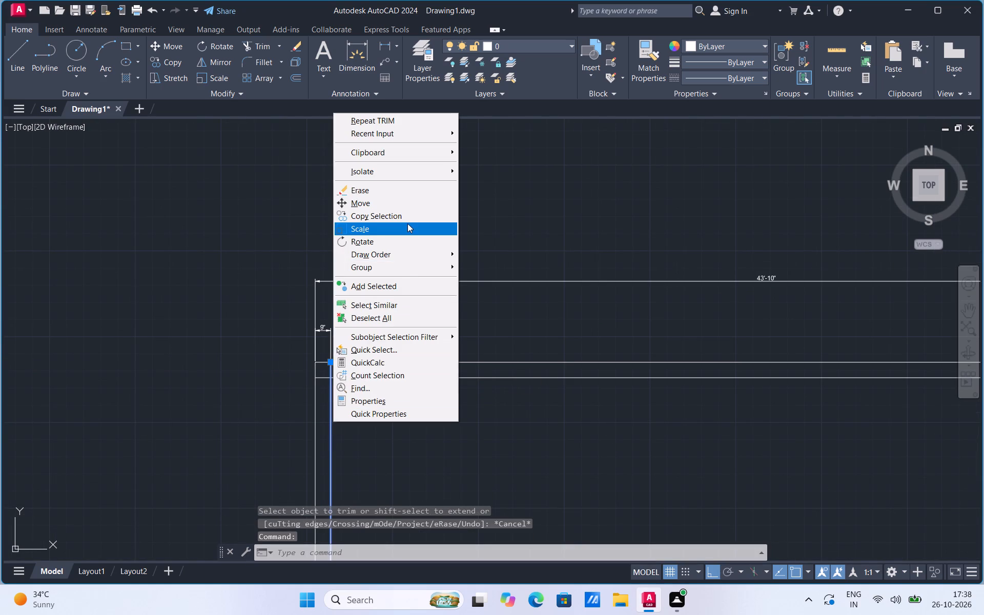
{"action": "left_click", "coordinate": [406, 218]}
{"action": "left_click", "coordinate": [332, 361]}
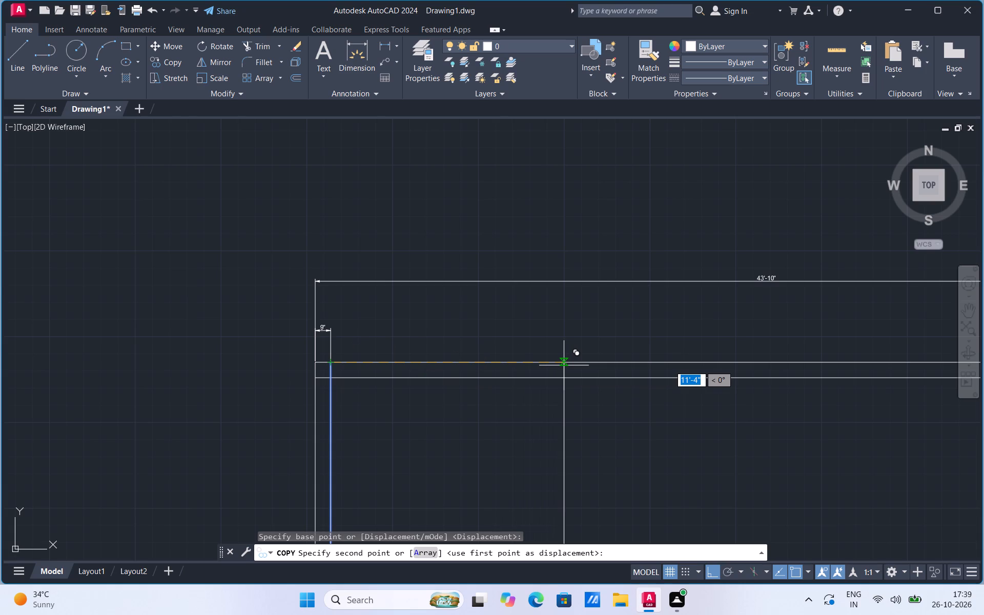
{"action": "type", "text": "16'8\""}
{"action": "key", "text": "Return"}
{"action": "key", "text": "Escape"}
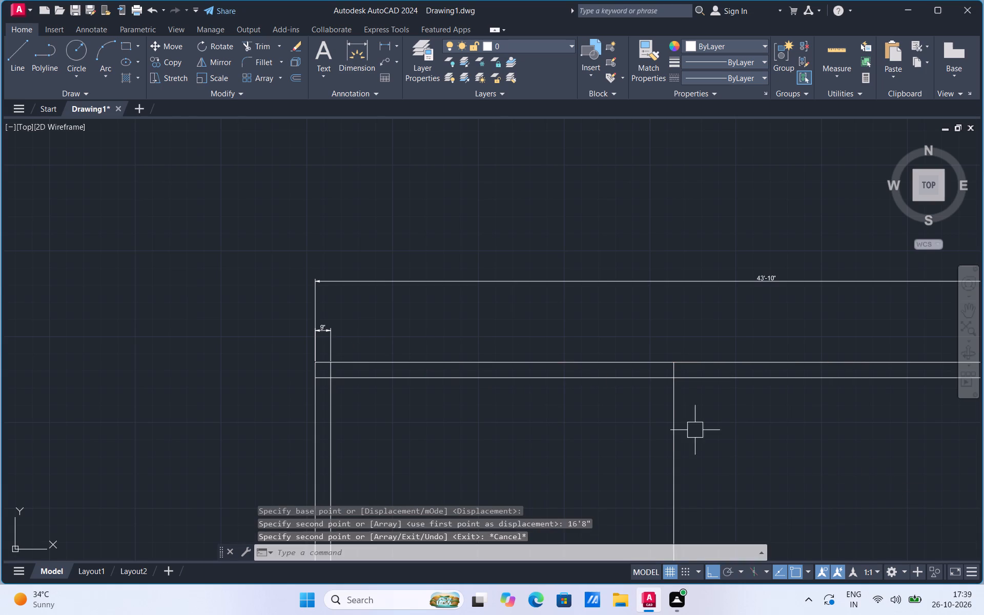
Copy the new interior vertical line 9" to the right from its top endpoint to form an interior wall.
{"action": "left_click", "coordinate": [672, 441]}
{"action": "right_click", "coordinate": [672, 441]}
{"action": "left_click", "coordinate": [742, 237]}
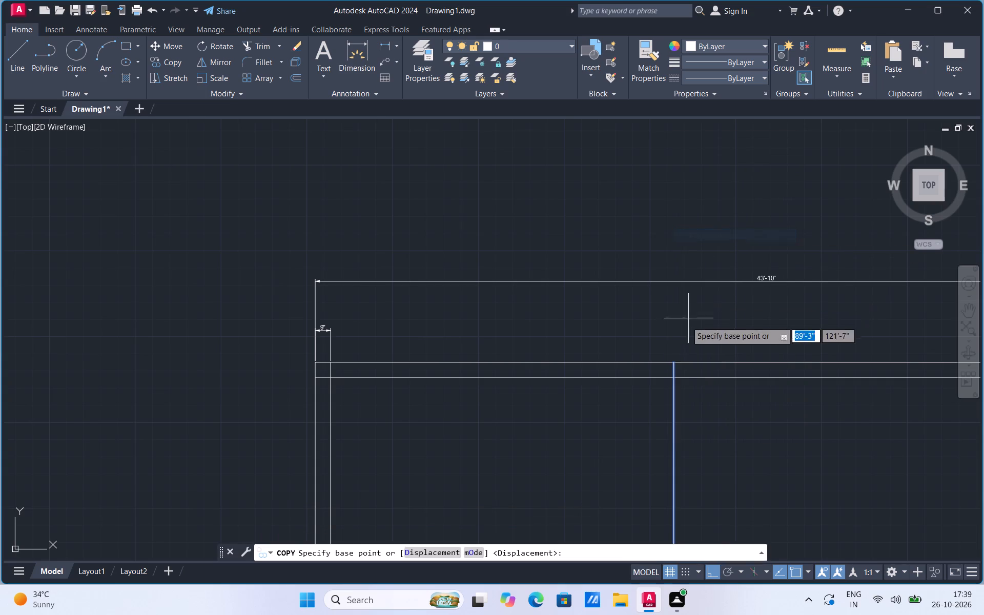
{"action": "left_click", "coordinate": [673, 359]}
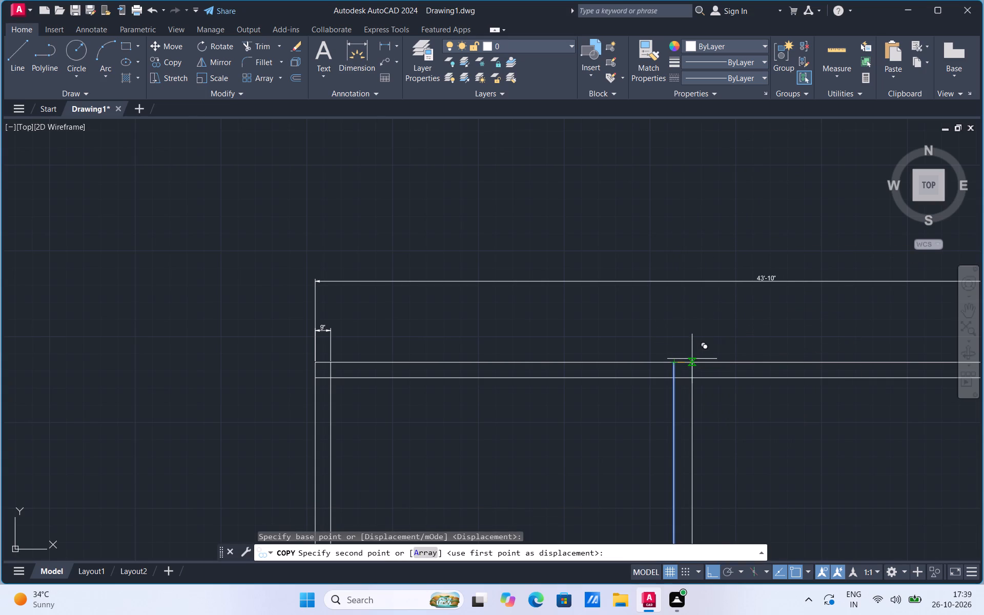
{"action": "key", "text": "9"}
{"action": "key", "text": "Return"}
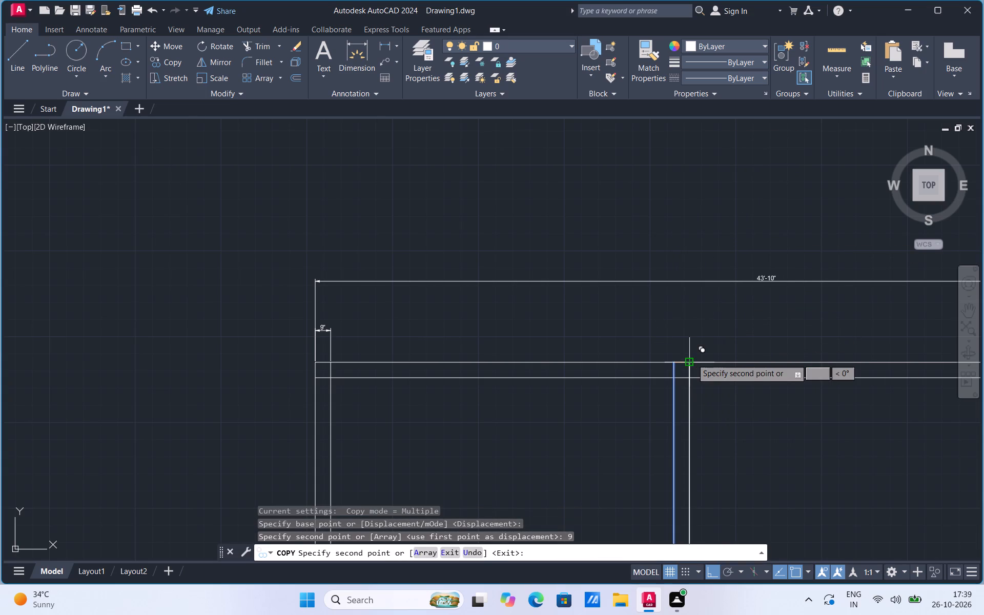
{"action": "key", "text": "Escape"}
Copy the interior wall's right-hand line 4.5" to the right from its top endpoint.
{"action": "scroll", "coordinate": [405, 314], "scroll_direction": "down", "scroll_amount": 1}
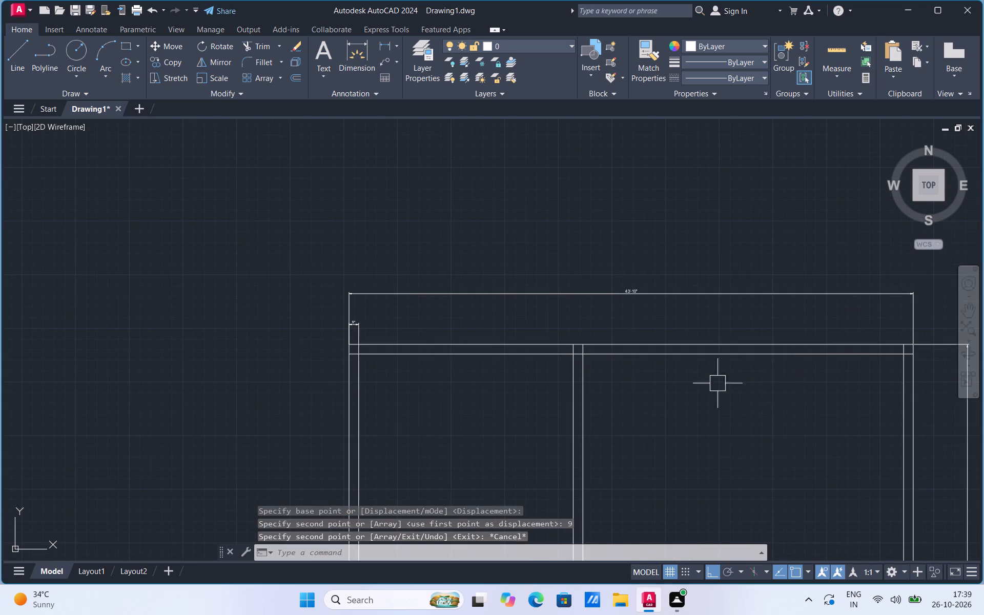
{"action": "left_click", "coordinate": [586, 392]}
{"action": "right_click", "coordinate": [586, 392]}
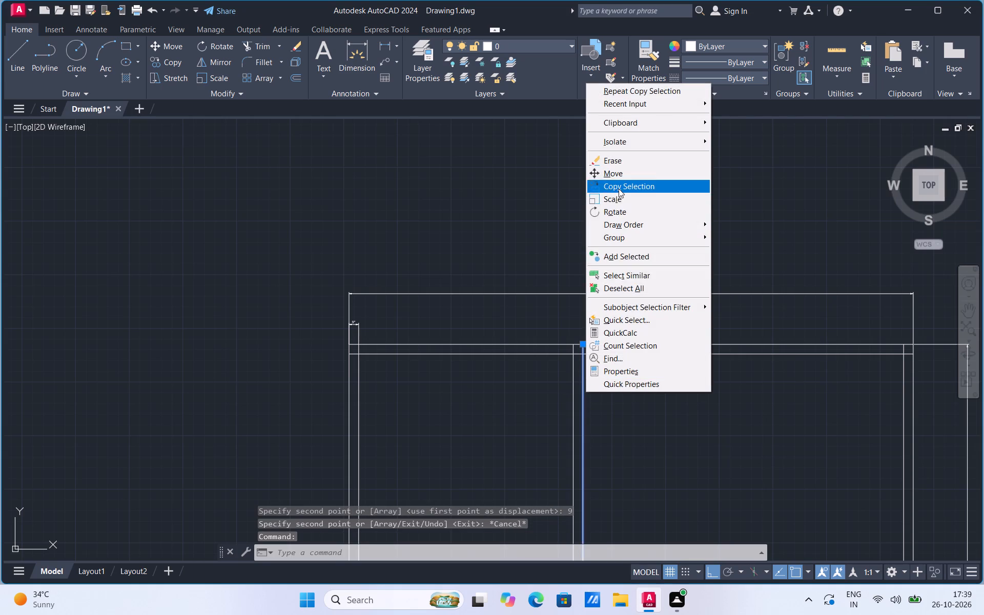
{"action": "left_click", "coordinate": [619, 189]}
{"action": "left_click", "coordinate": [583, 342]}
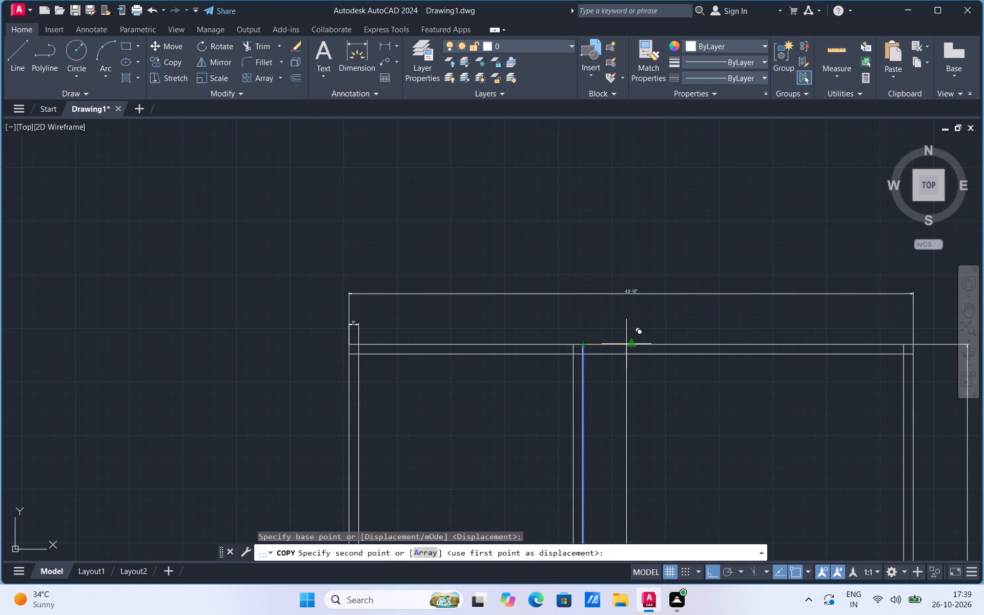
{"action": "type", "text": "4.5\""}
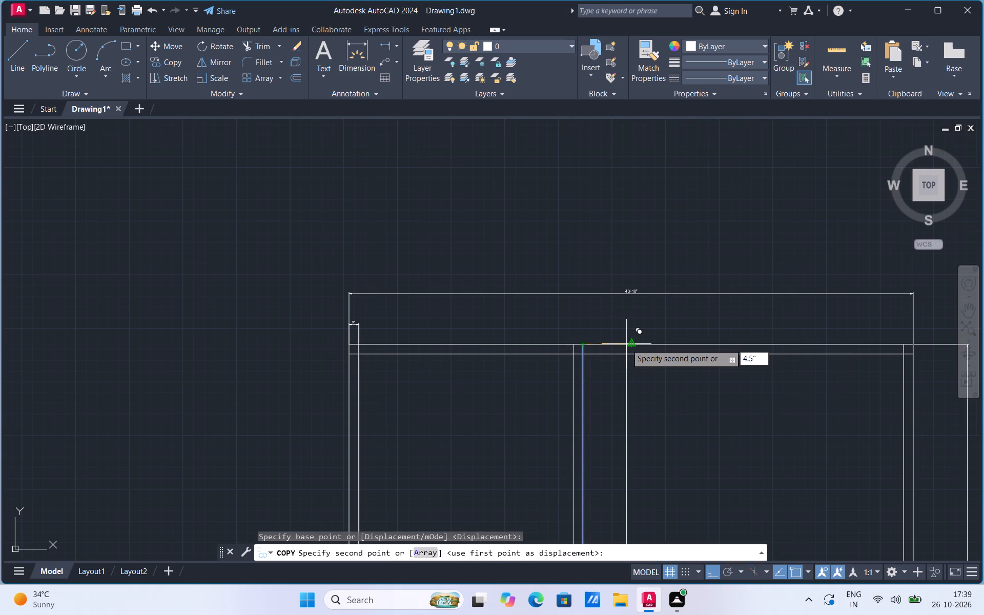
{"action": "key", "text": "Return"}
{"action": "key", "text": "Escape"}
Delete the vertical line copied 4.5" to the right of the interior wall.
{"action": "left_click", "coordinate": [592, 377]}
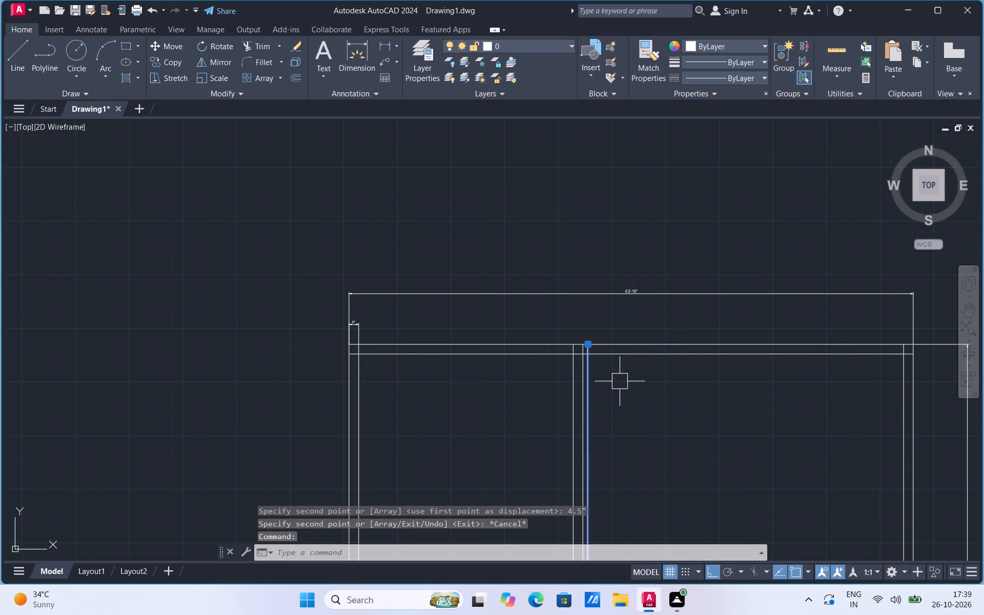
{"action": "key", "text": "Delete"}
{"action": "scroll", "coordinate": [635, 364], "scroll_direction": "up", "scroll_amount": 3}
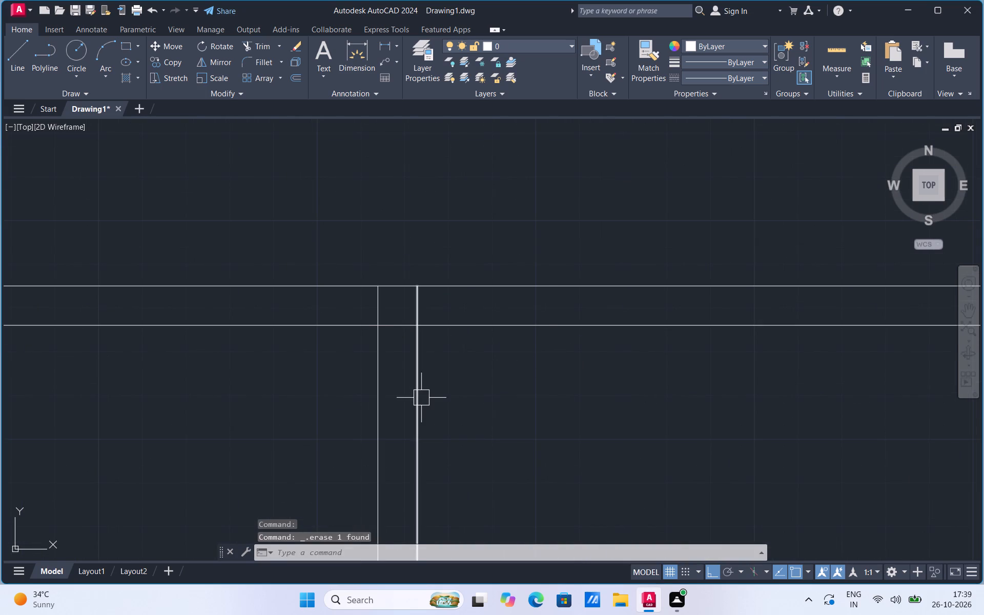
Copy the 9" interior wall's right-hand line 6'4" to the right from its top endpoint.
{"action": "left_click", "coordinate": [422, 398]}
{"action": "right_click", "coordinate": [422, 398]}
{"action": "left_click", "coordinate": [461, 194]}
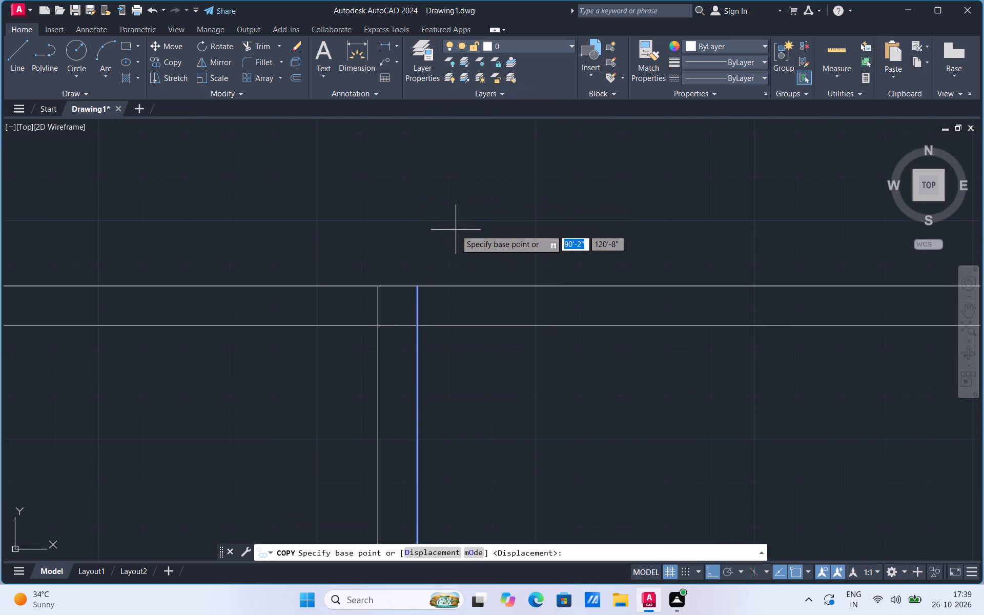
{"action": "left_click", "coordinate": [418, 288]}
{"action": "scroll", "coordinate": [418, 288], "scroll_direction": "down", "scroll_amount": 1}
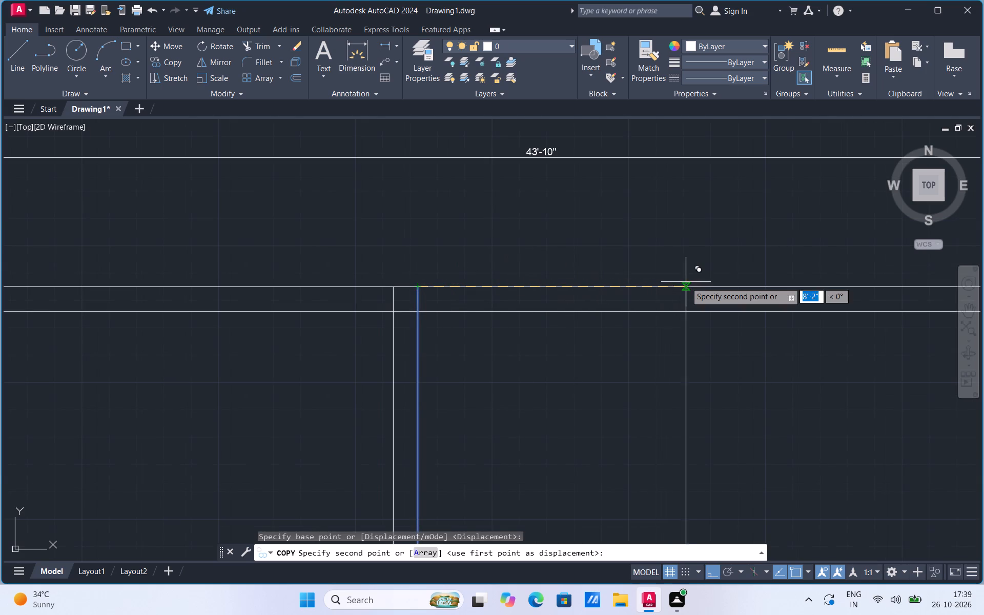
{"action": "type", "text": "6'4\""}
{"action": "key", "text": "Return"}
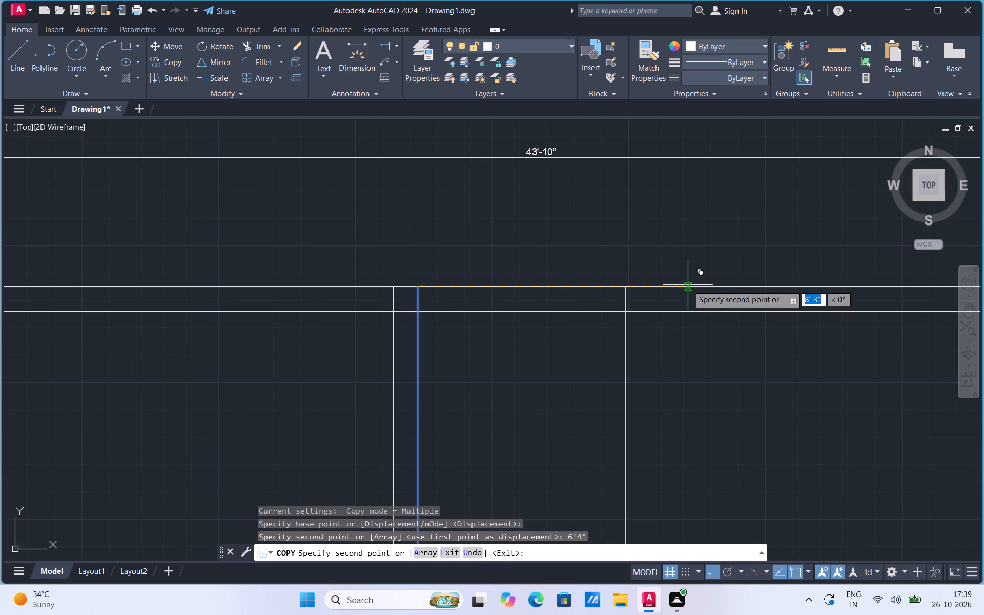
{"action": "key", "text": "Escape"}
Copy the new vertical line 4.5" to the right from its top endpoint to form a thin partition wall.
{"action": "left_click", "coordinate": [631, 377]}
{"action": "right_click", "coordinate": [631, 377]}
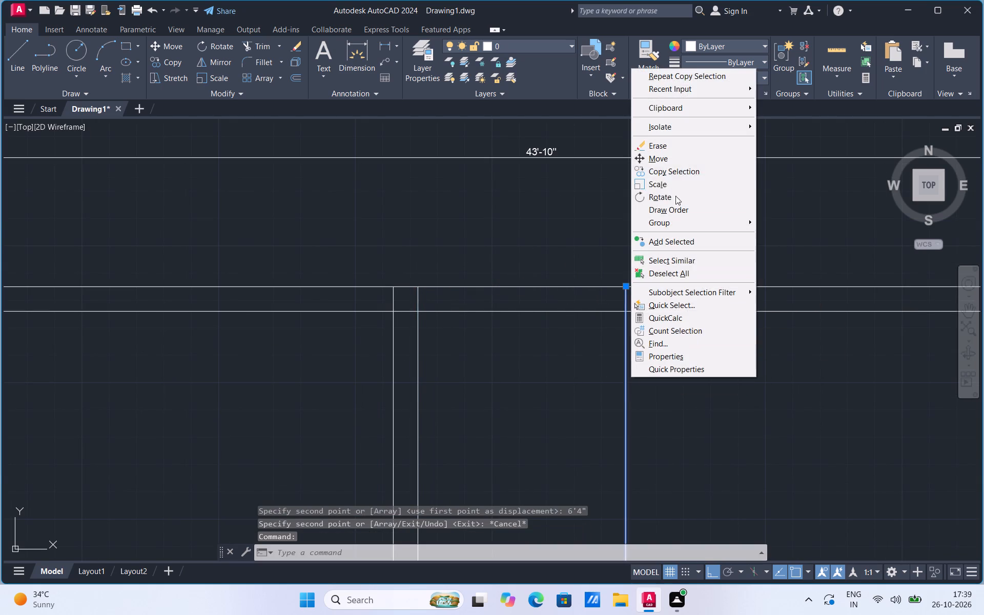
{"action": "left_click", "coordinate": [675, 172]}
{"action": "left_click", "coordinate": [622, 283]}
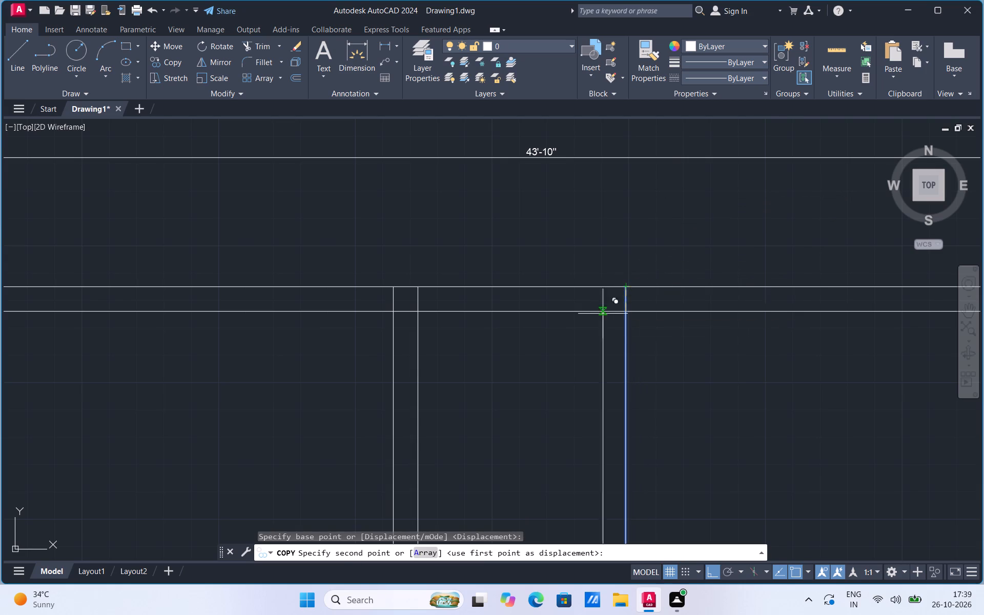
{"action": "scroll", "coordinate": [571, 333], "scroll_direction": "down", "scroll_amount": 3}
{"action": "scroll", "coordinate": [586, 327], "scroll_direction": "up", "scroll_amount": 2}
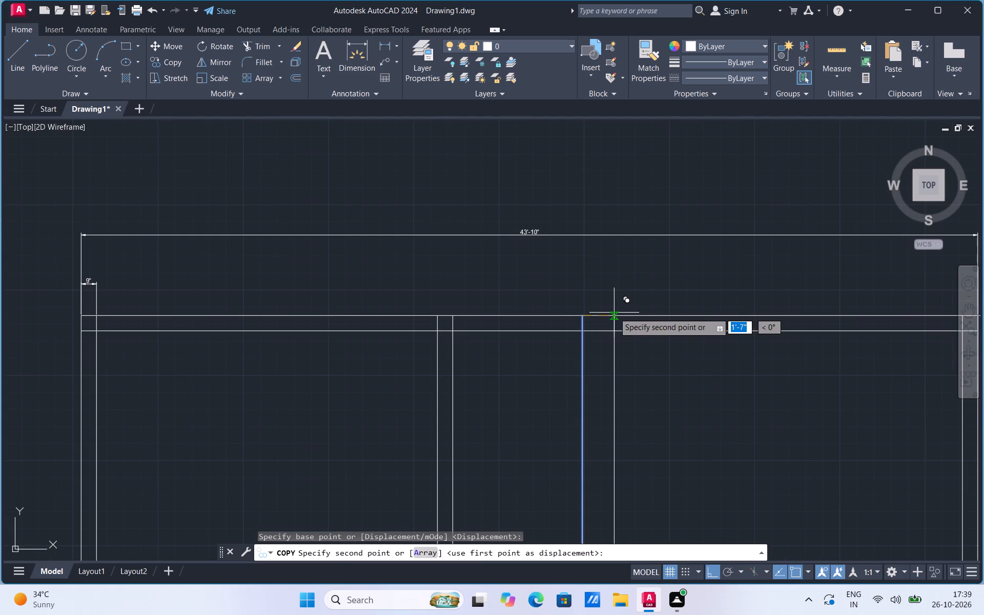
{"action": "scroll", "coordinate": [610, 316], "scroll_direction": "down", "scroll_amount": 1}
{"action": "scroll", "coordinate": [594, 326], "scroll_direction": "up", "scroll_amount": 1}
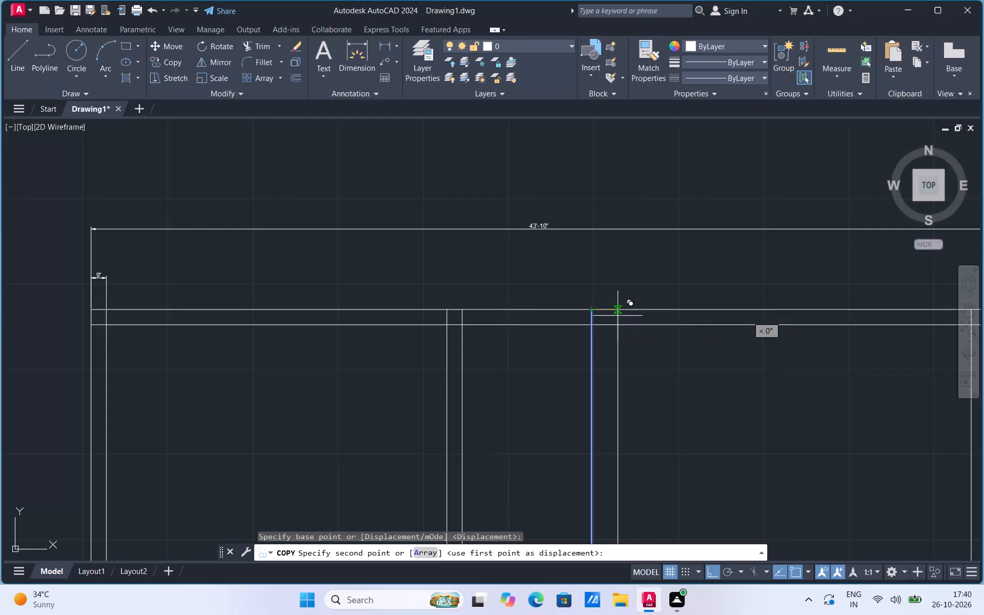
{"action": "type", "text": "4.5"}
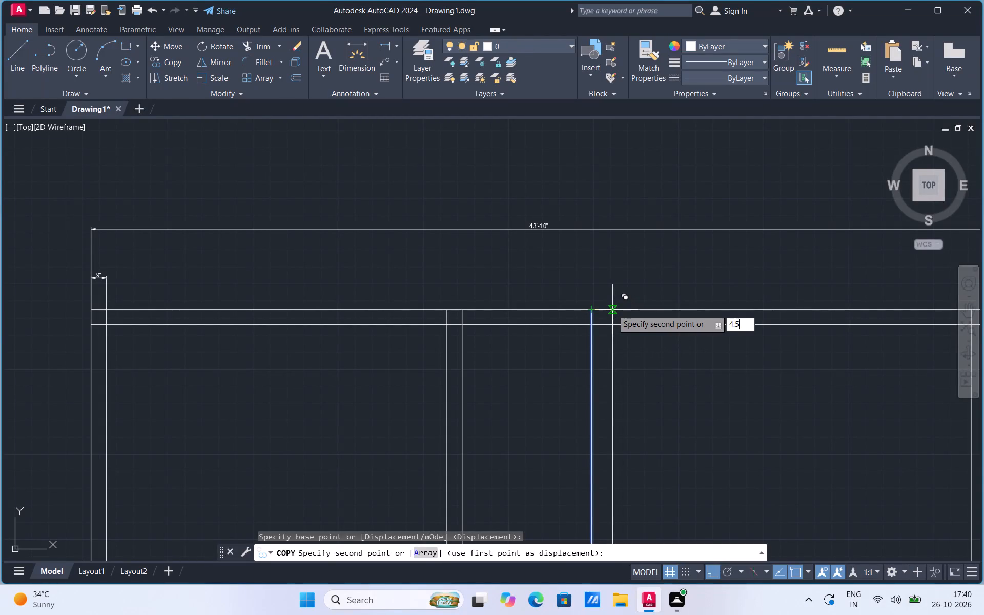
{"action": "key", "text": "shift+quotedbl"}
{"action": "key", "text": "Return"}
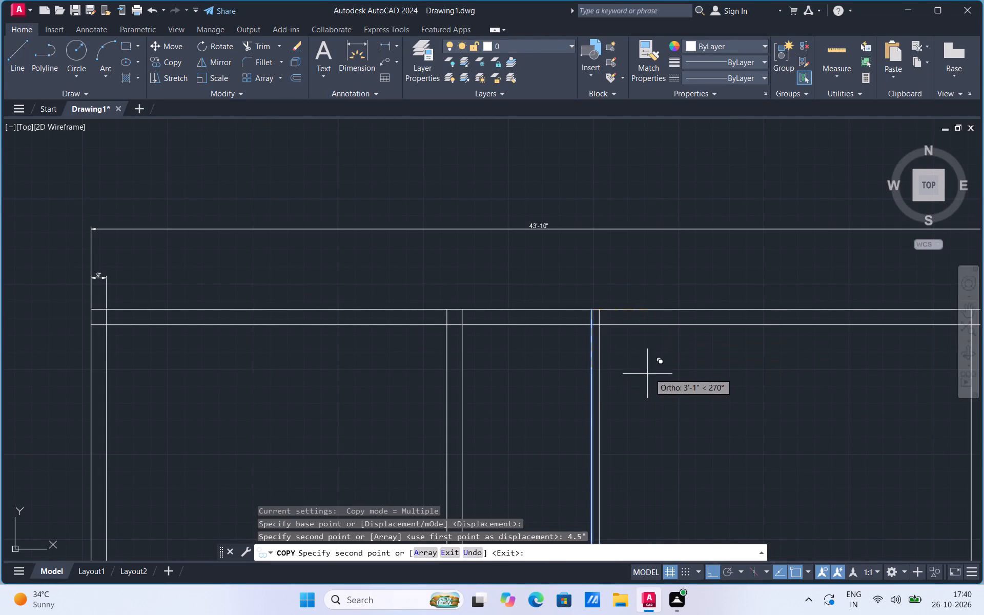
{"action": "key", "text": "Escape"}
Copy the thin partition's right-hand line 4'11" to the right from its top endpoint.
{"action": "left_click", "coordinate": [601, 379]}
{"action": "right_click", "coordinate": [601, 379]}
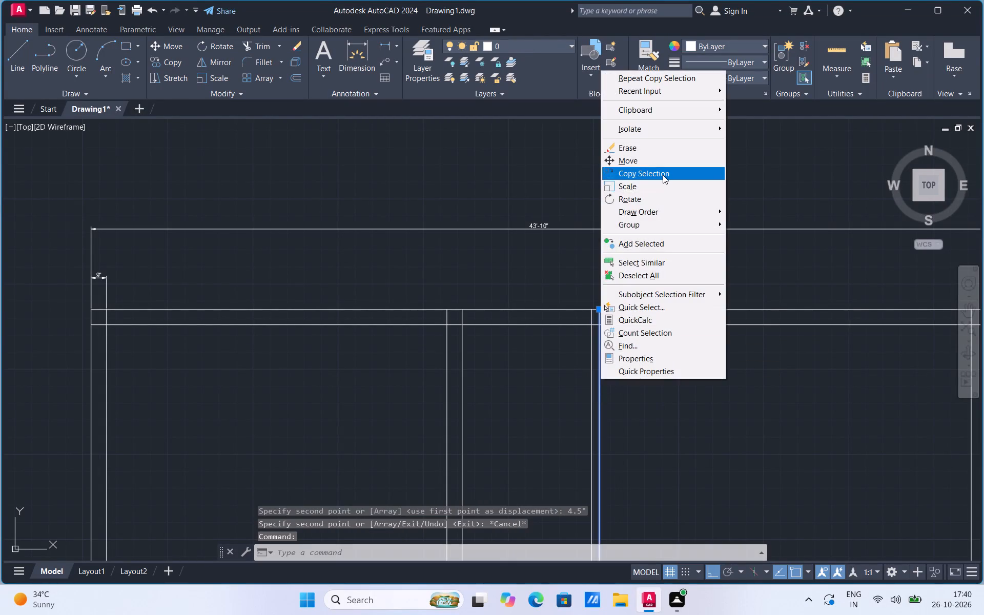
{"action": "left_click", "coordinate": [663, 175]}
{"action": "left_click", "coordinate": [601, 310]}
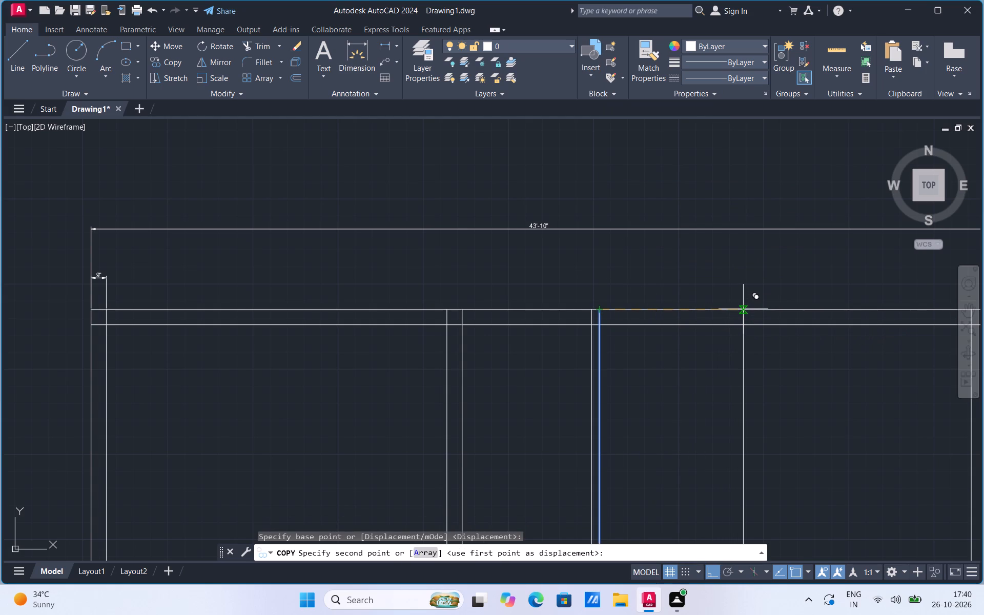
{"action": "type", "text": "4'11\""}
{"action": "key", "text": "Return"}
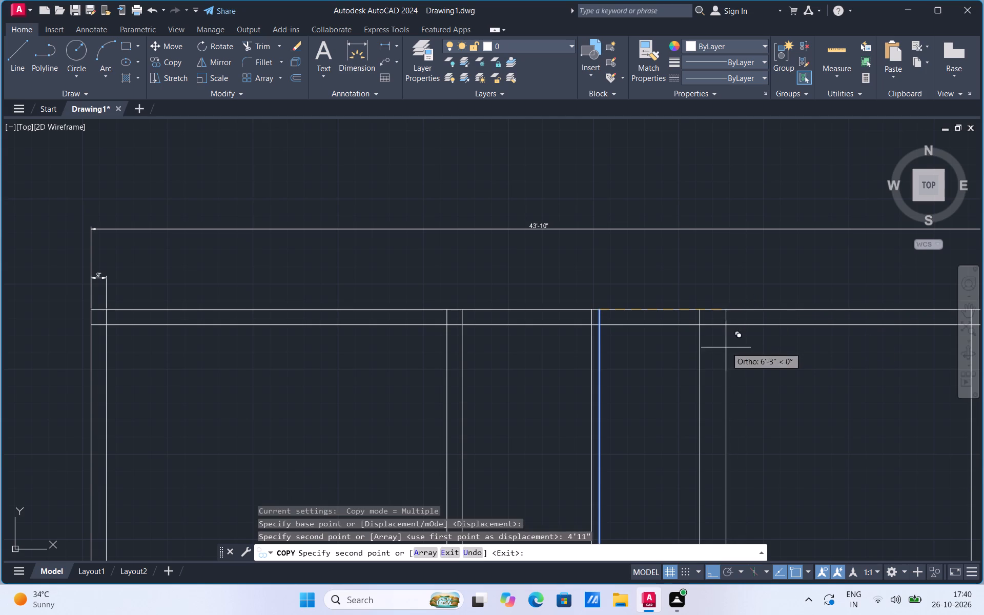
{"action": "key", "text": "Escape"}
Copy the newest vertical line 9" to the right from its top endpoint to form another interior wall.
{"action": "left_click", "coordinate": [704, 358]}
{"action": "right_click", "coordinate": [704, 358]}
{"action": "left_click", "coordinate": [750, 156]}
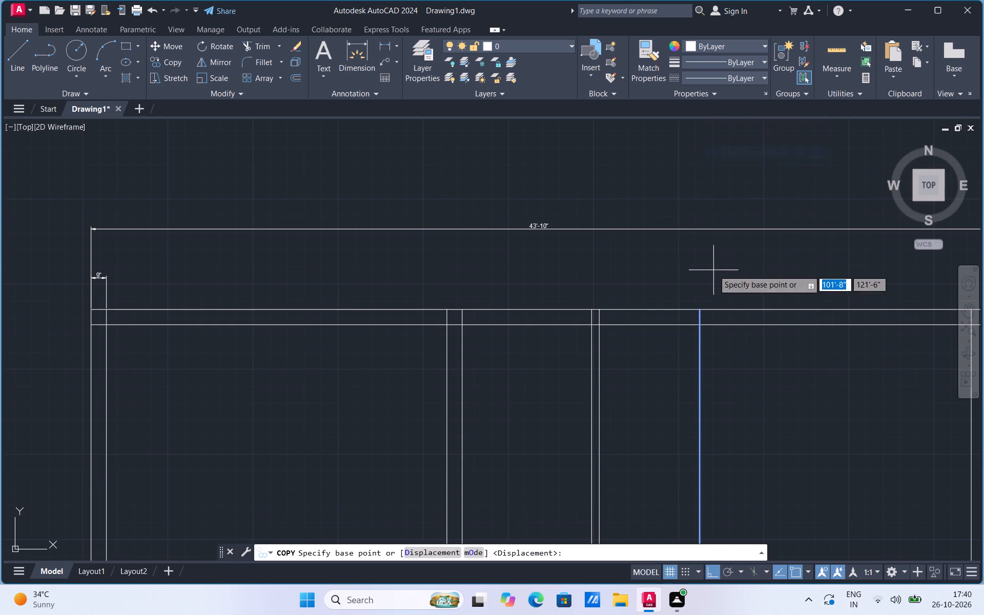
{"action": "left_click", "coordinate": [700, 309]}
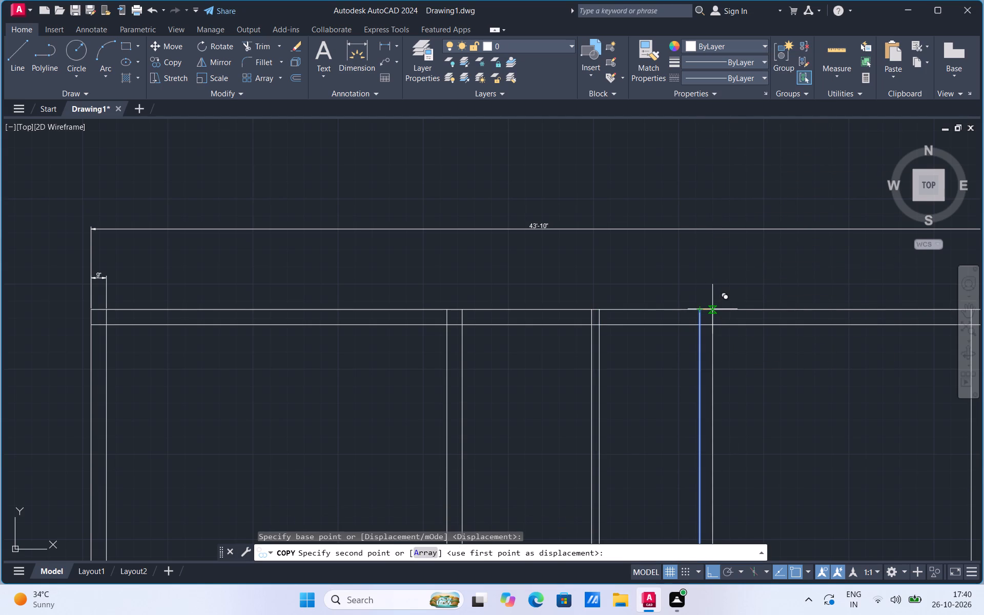
{"action": "key", "text": "9"}
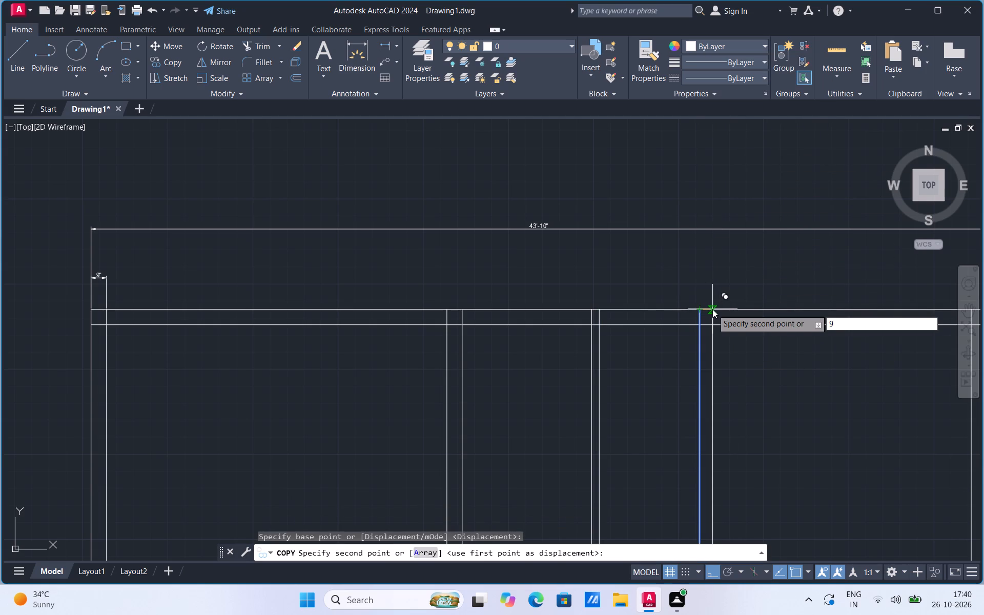
{"action": "key", "text": "shift+quotedbl"}
{"action": "key", "text": "Return"}
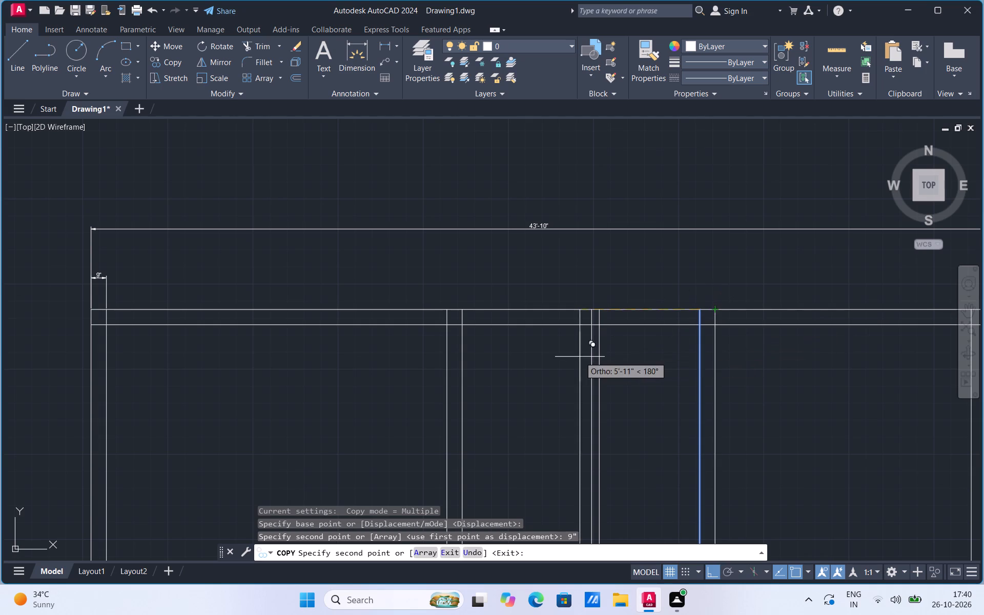
{"action": "key", "text": "Escape"}
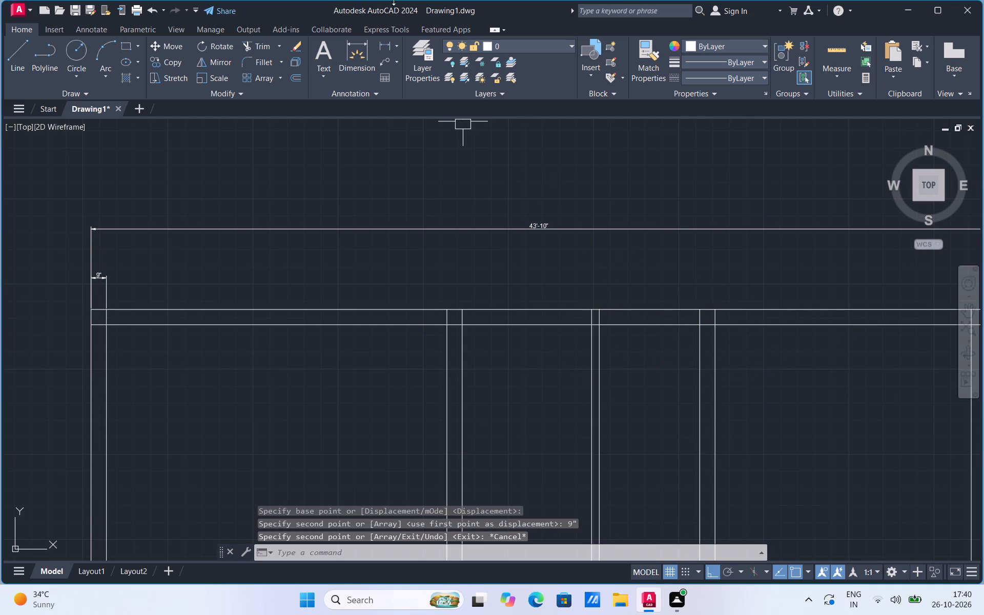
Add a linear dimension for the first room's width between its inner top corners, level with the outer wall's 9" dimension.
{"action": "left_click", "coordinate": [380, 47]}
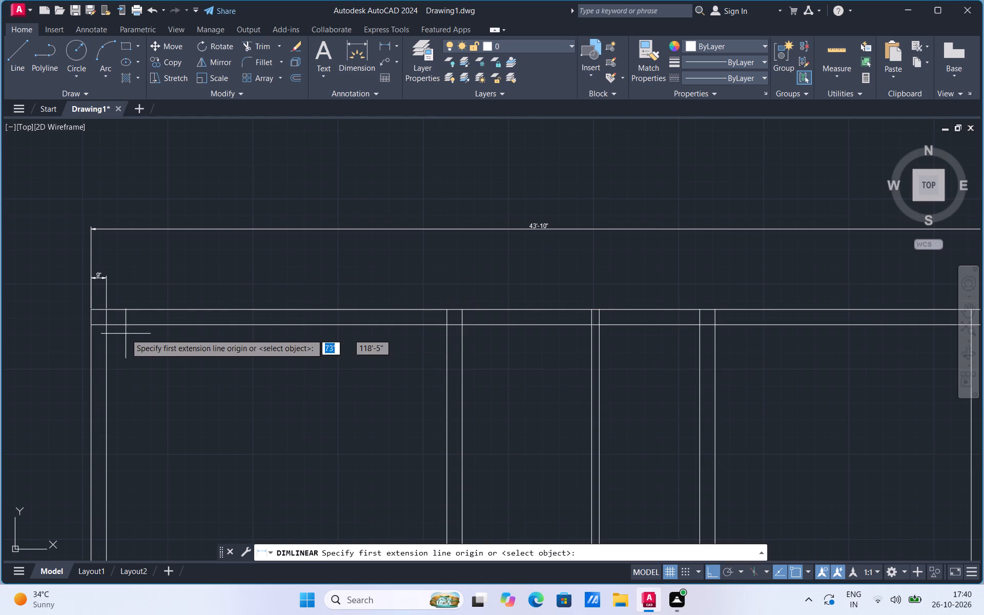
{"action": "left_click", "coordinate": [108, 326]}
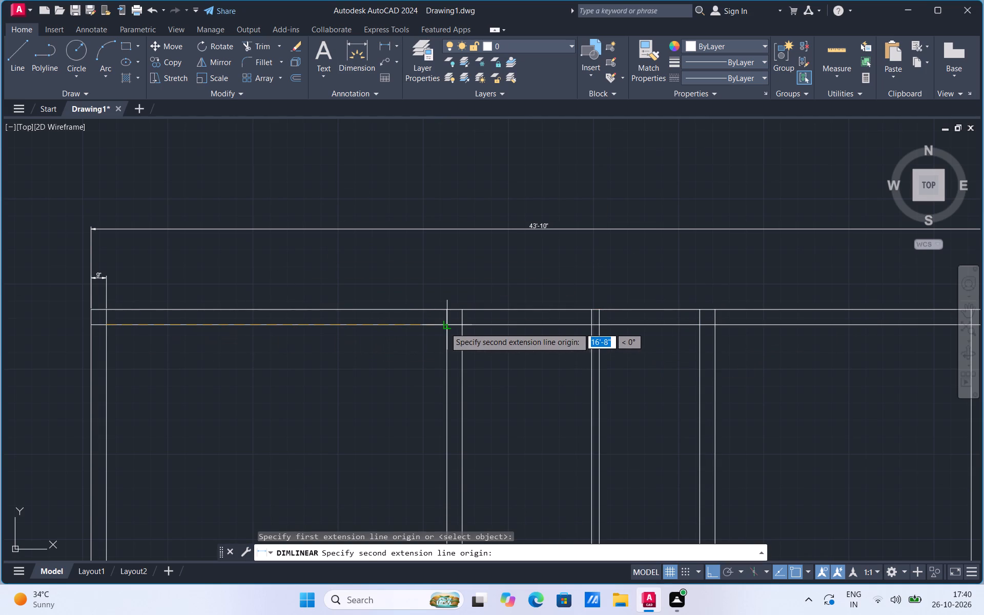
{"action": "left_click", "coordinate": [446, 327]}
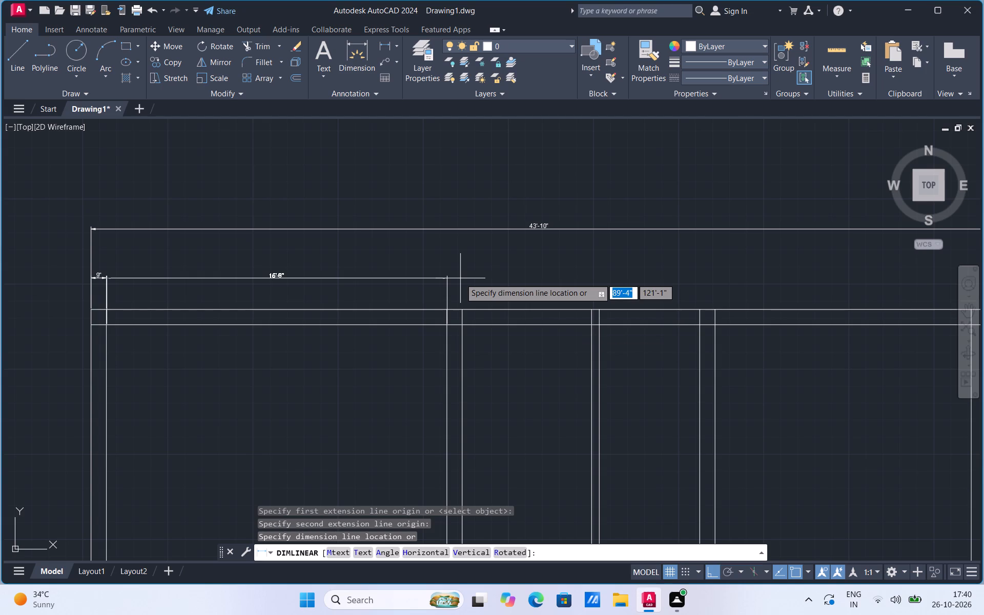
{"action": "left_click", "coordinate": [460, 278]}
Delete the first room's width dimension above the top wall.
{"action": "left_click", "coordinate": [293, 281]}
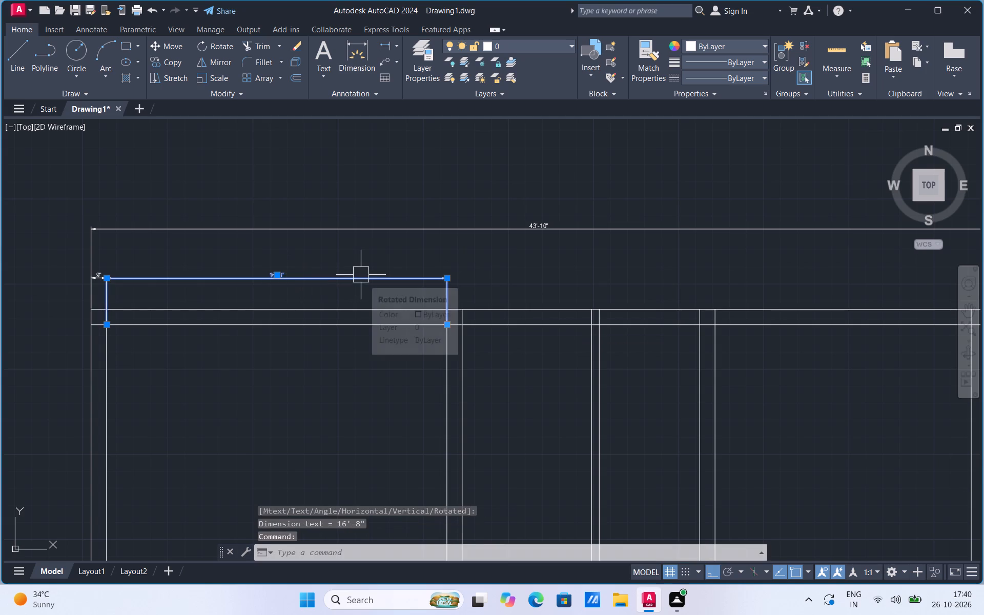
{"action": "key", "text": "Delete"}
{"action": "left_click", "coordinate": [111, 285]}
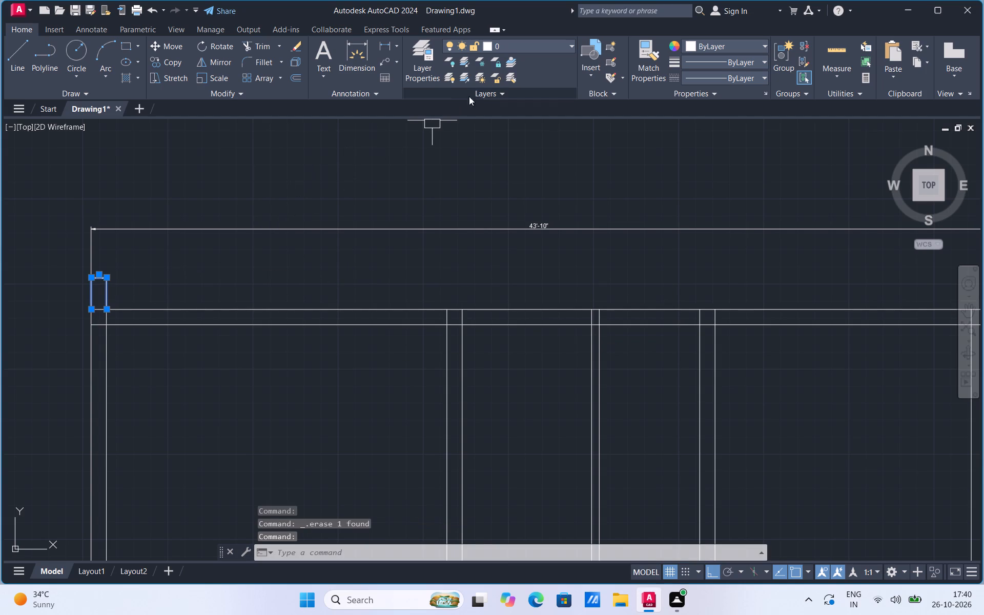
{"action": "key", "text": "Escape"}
Add a linear dimension for the first room's width along the top wall's outer line, placed just above the wall.
{"action": "left_click", "coordinate": [391, 46]}
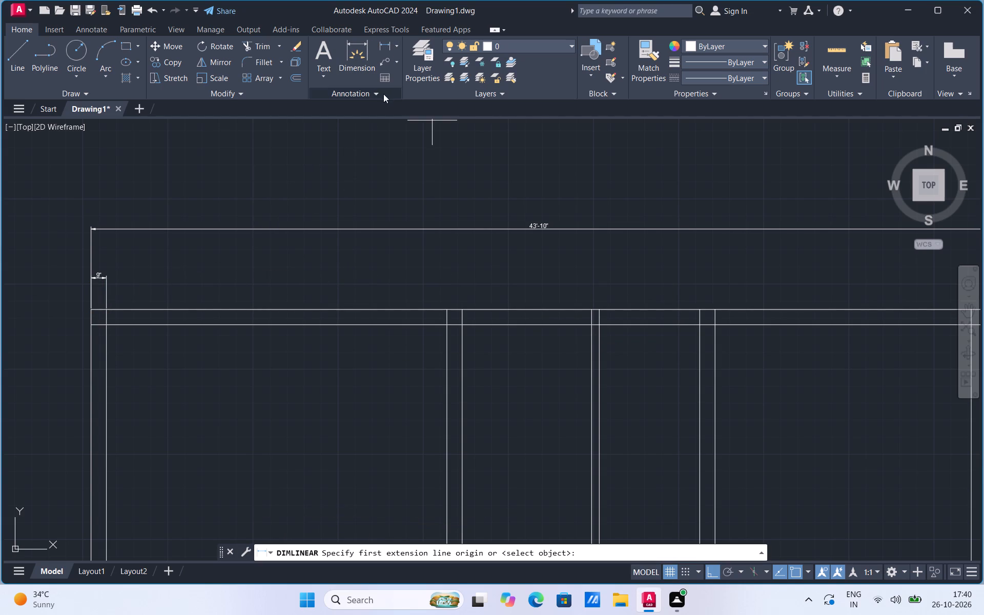
{"action": "left_click", "coordinate": [108, 311]}
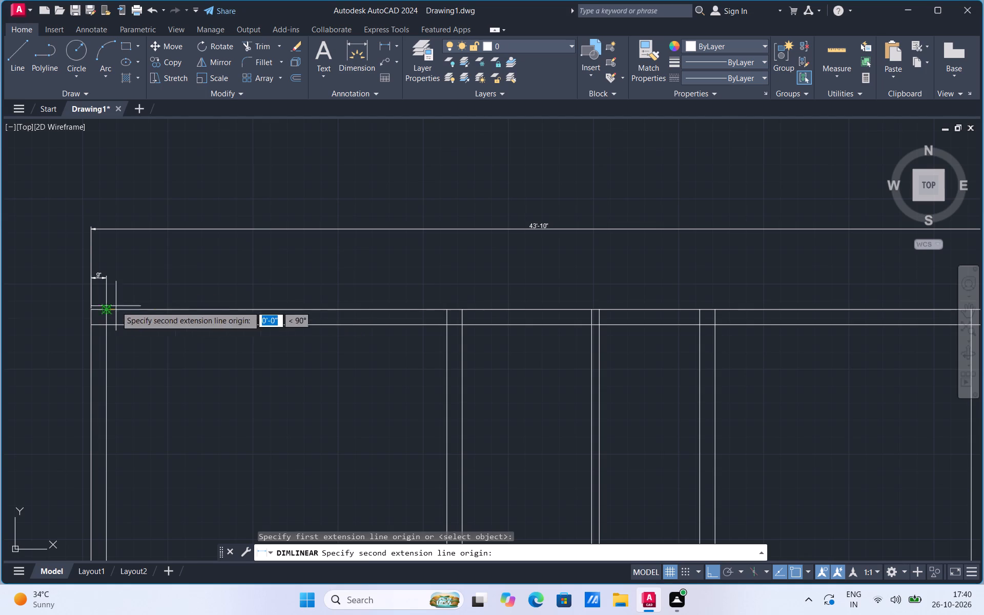
{"action": "left_click", "coordinate": [445, 309]}
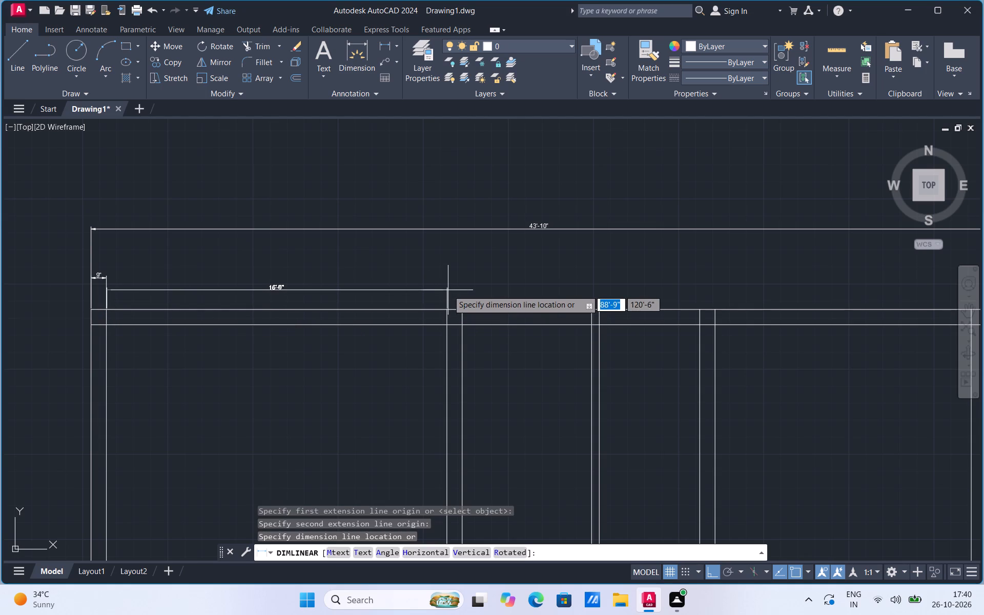
{"action": "left_click", "coordinate": [448, 290]}
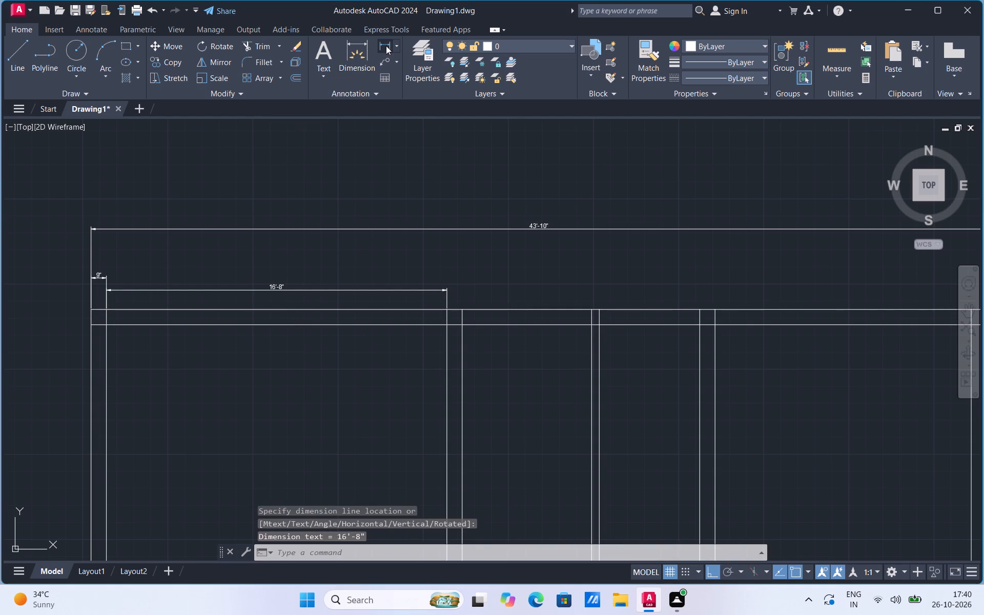
Add a linear dimension for the first interior wall's thickness, placed above the level of the room-width dimension.
{"action": "left_click", "coordinate": [386, 46]}
{"action": "scroll", "coordinate": [452, 306], "scroll_direction": "up", "scroll_amount": 3}
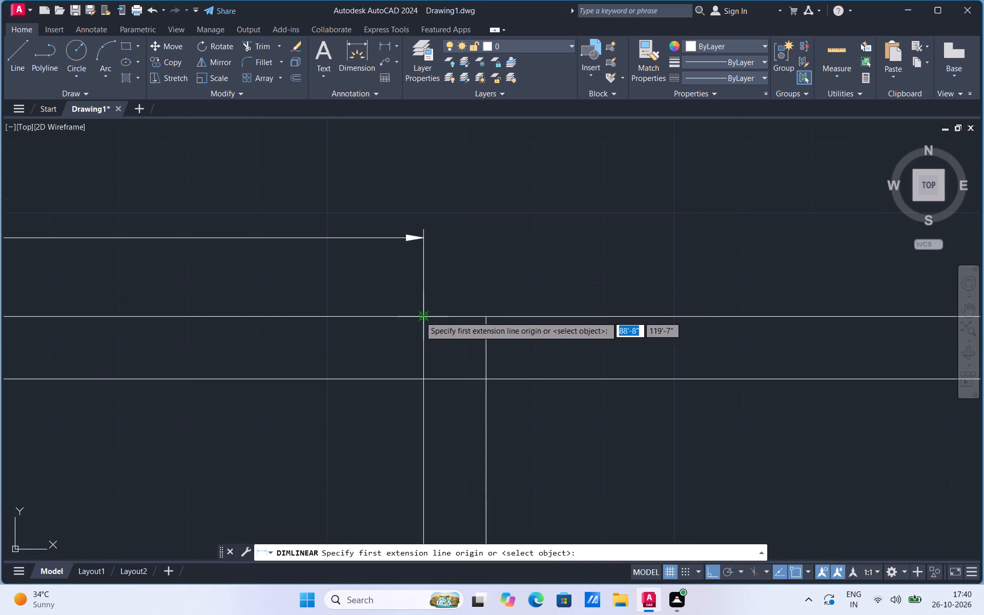
{"action": "left_click", "coordinate": [421, 316]}
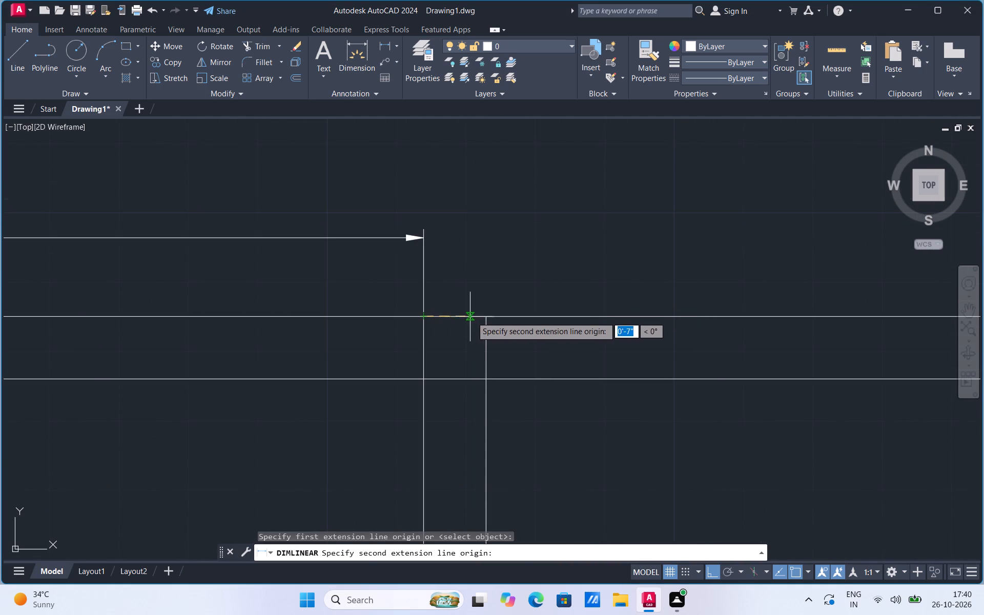
{"action": "left_click", "coordinate": [484, 316]}
{"action": "scroll", "coordinate": [484, 316], "scroll_direction": "down", "scroll_amount": 3}
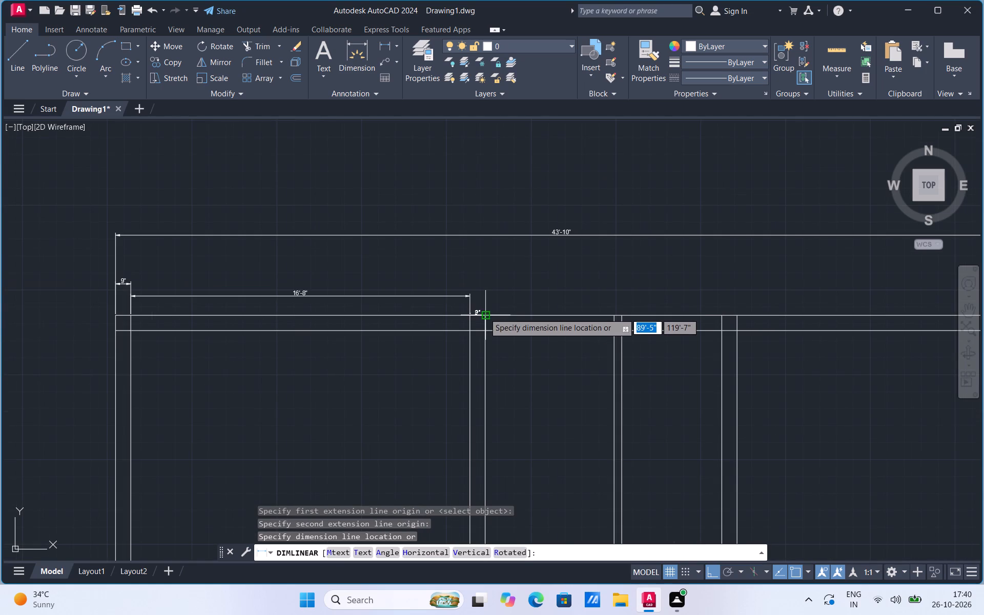
{"action": "left_click", "coordinate": [484, 281]}
Add a linear dimension above the top wall for the second room's width, from the first interior wall to the thin partition.
{"action": "left_click", "coordinate": [384, 49]}
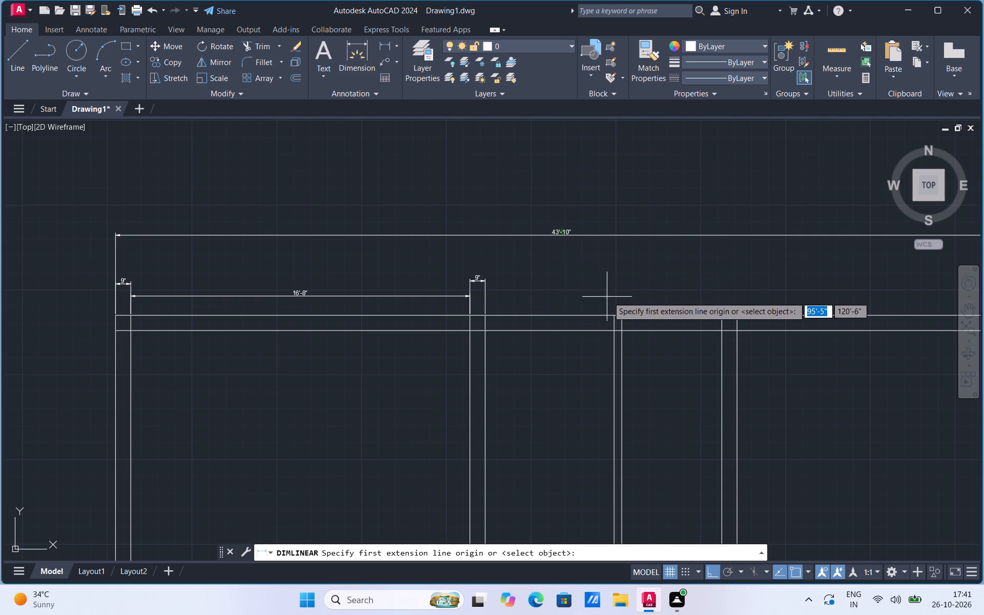
{"action": "scroll", "coordinate": [610, 296], "scroll_direction": "up", "scroll_amount": 2}
{"action": "left_click", "coordinate": [294, 345]}
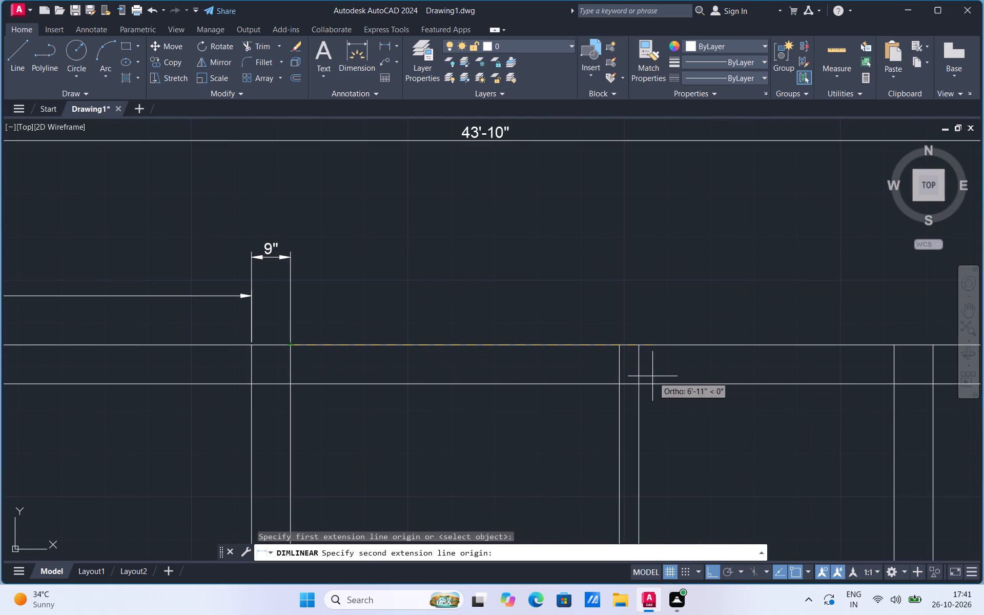
{"action": "left_click", "coordinate": [622, 345]}
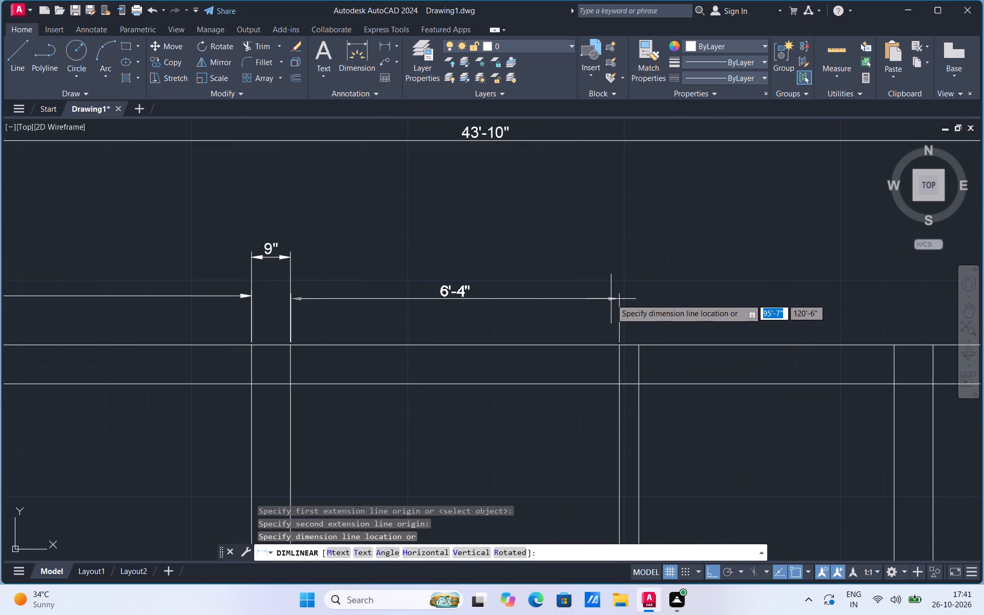
{"action": "left_click", "coordinate": [610, 298]}
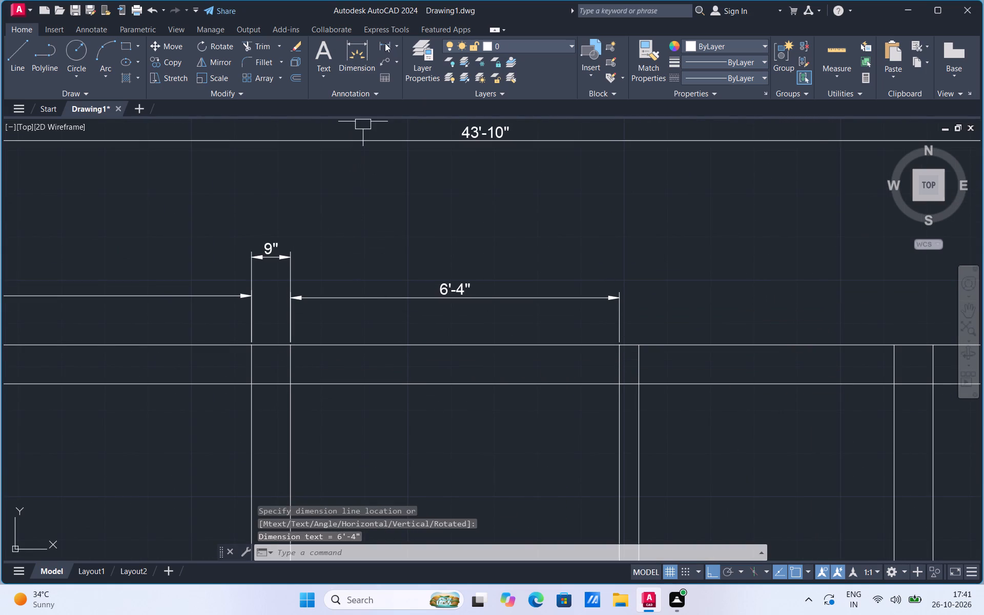
Add a linear dimension for the thin partition's thickness, placed above the level of the second room's width dimension.
{"action": "left_click", "coordinate": [383, 42]}
{"action": "left_click", "coordinate": [621, 346]}
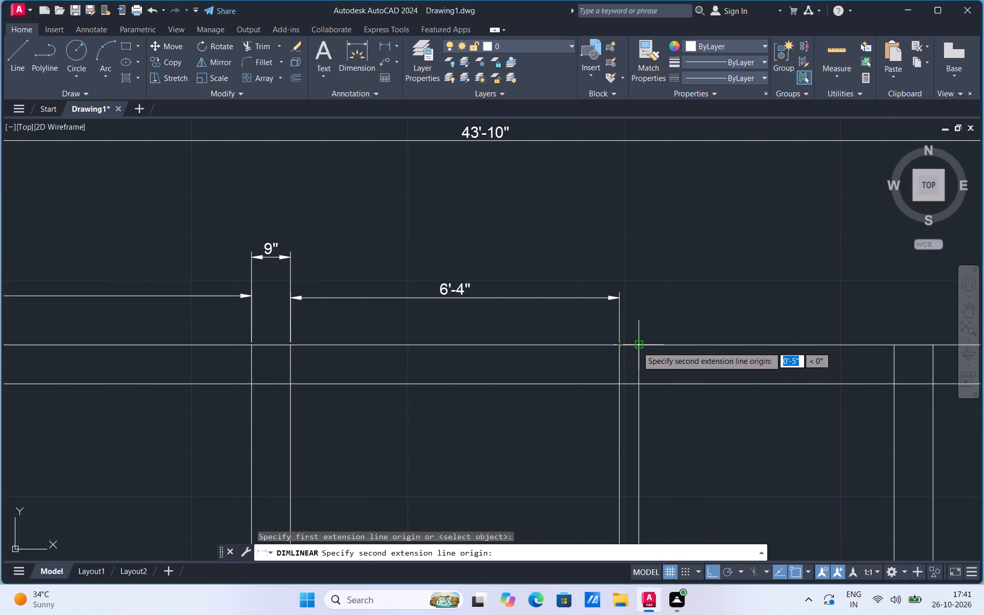
{"action": "left_click", "coordinate": [638, 347]}
{"action": "left_click", "coordinate": [639, 269]}
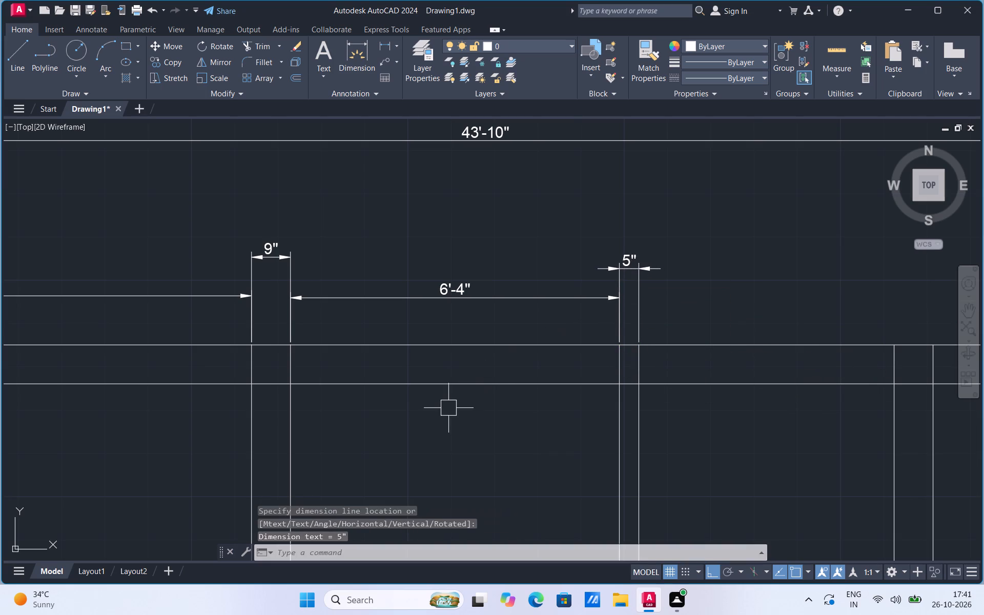
Delete the thin partition's thickness dimension above the top wall.
{"action": "scroll", "coordinate": [448, 408], "scroll_direction": "down", "scroll_amount": 1}
{"action": "scroll", "coordinate": [742, 363], "scroll_direction": "up", "scroll_amount": 1}
{"action": "scroll", "coordinate": [450, 359], "scroll_direction": "up", "scroll_amount": 3}
{"action": "left_click", "coordinate": [410, 383]}
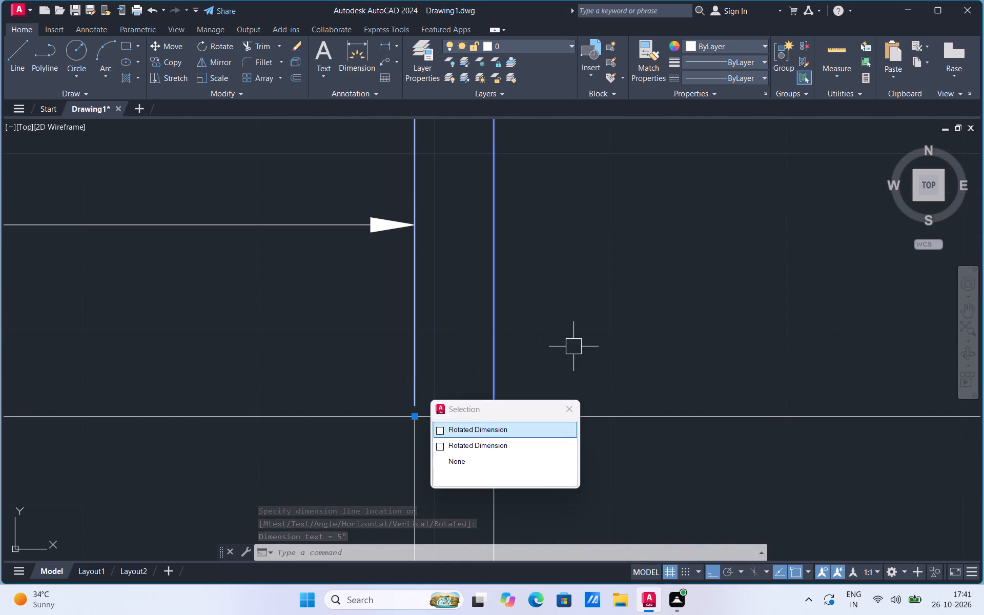
{"action": "key", "text": "Delete"}
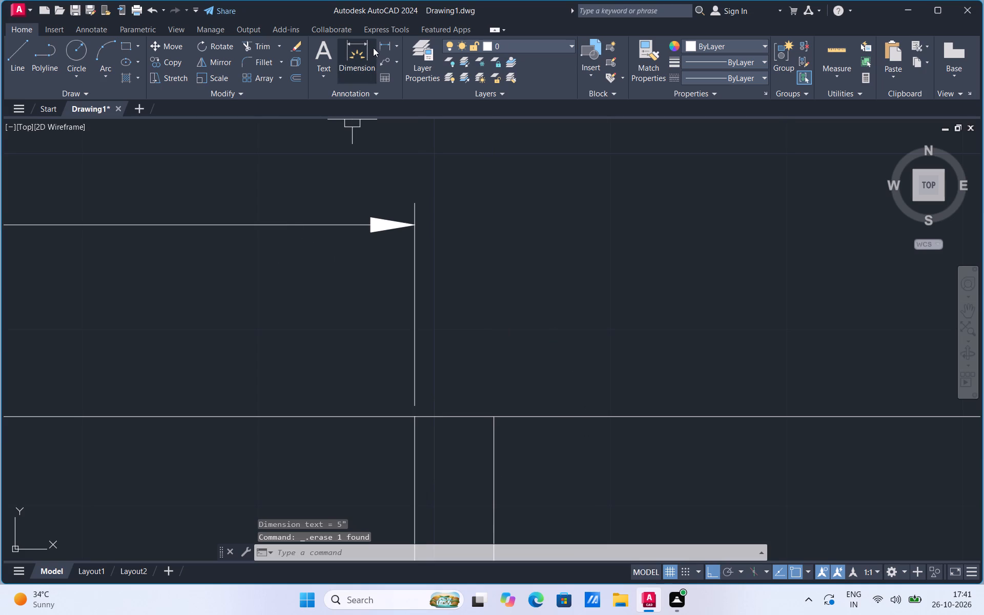
Add a linear dimension for the thin partition's thickness, placed close above the top wall, below the level of the room-width dimensions.
{"action": "left_click_drag", "start_coordinate": [382, 50], "coordinate": [383, 61]}
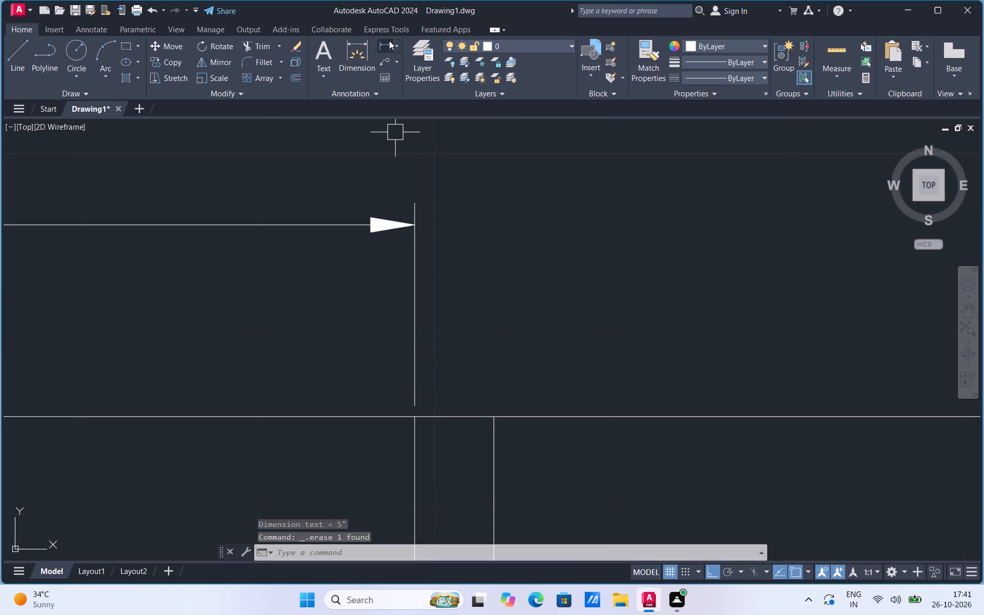
{"action": "left_click", "coordinate": [389, 40]}
{"action": "left_click", "coordinate": [388, 45]}
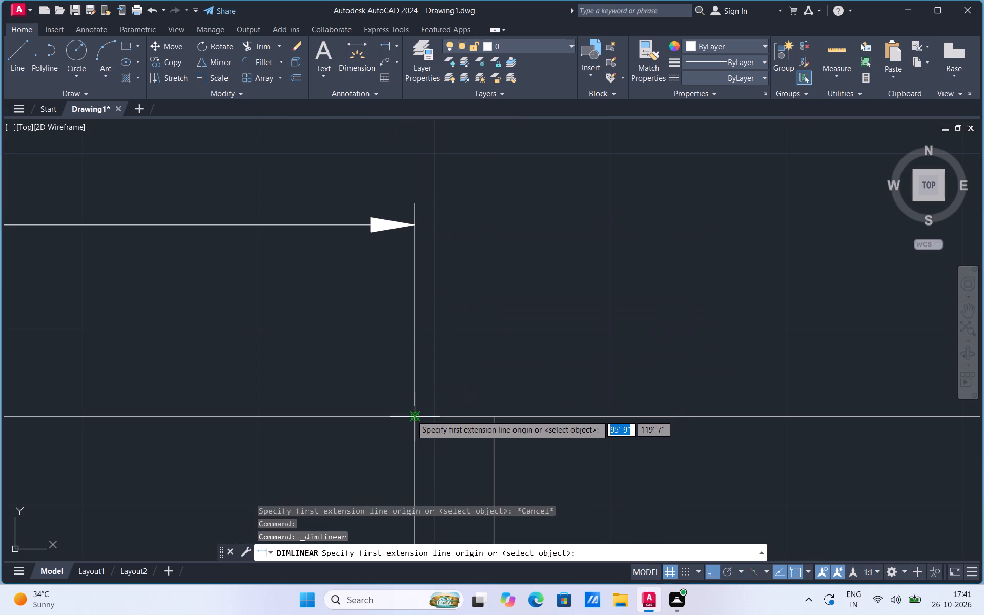
{"action": "left_click", "coordinate": [413, 415]}
{"action": "left_click", "coordinate": [496, 418]}
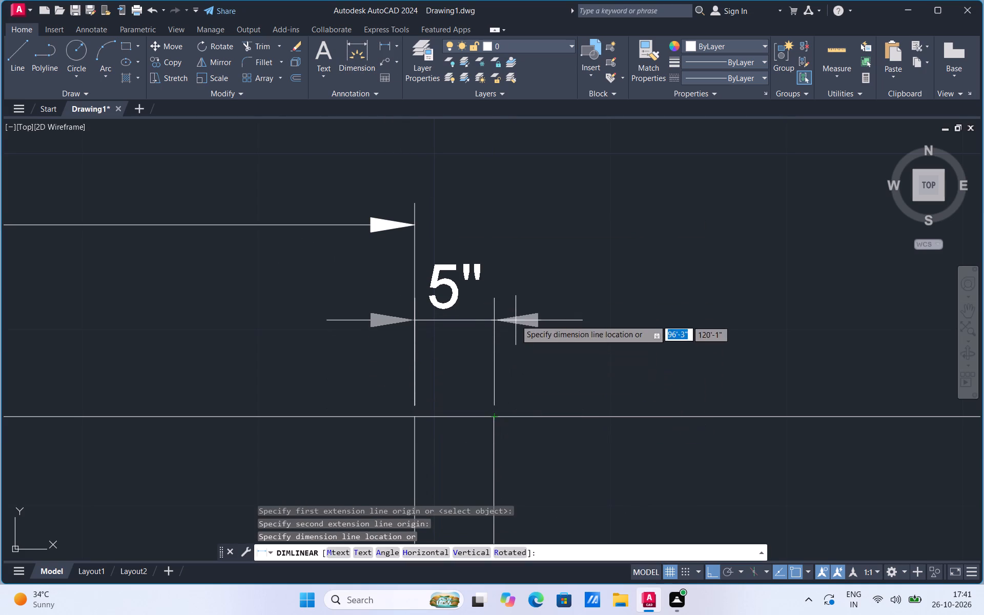
{"action": "left_click", "coordinate": [516, 319]}
Add a linear dimension above the top wall for the third room's width, from the thin partition to the next interior wall.
{"action": "scroll", "coordinate": [265, 311], "scroll_direction": "down", "scroll_amount": 3}
{"action": "left_click", "coordinate": [387, 50]}
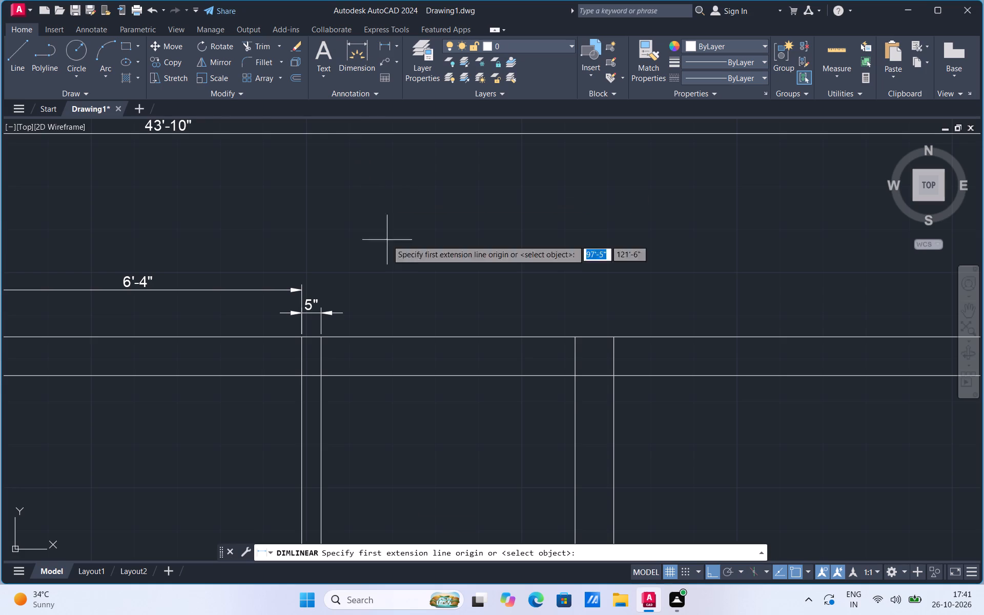
{"action": "left_click", "coordinate": [318, 338]}
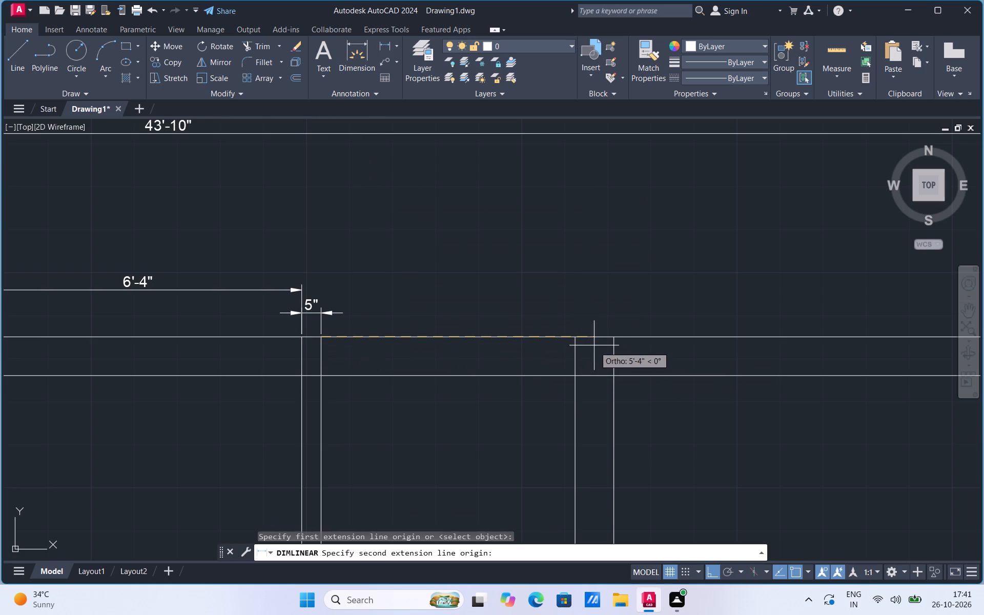
{"action": "left_click", "coordinate": [576, 338]}
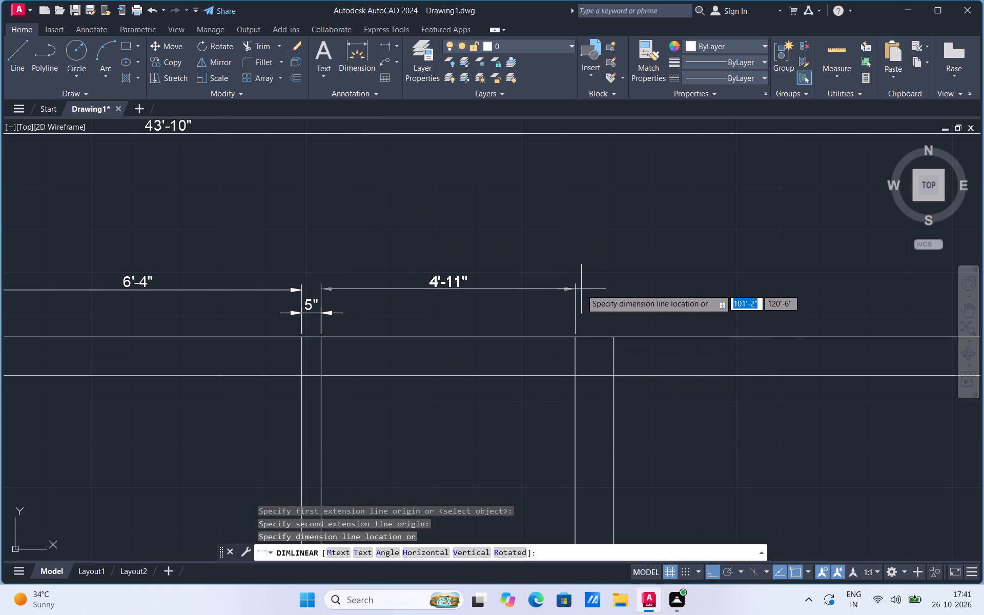
{"action": "left_click", "coordinate": [581, 289]}
Add a linear dimension for the thickness of the interior wall after the third room, placed above the level of the room-width dimensions.
{"action": "left_click", "coordinate": [382, 47]}
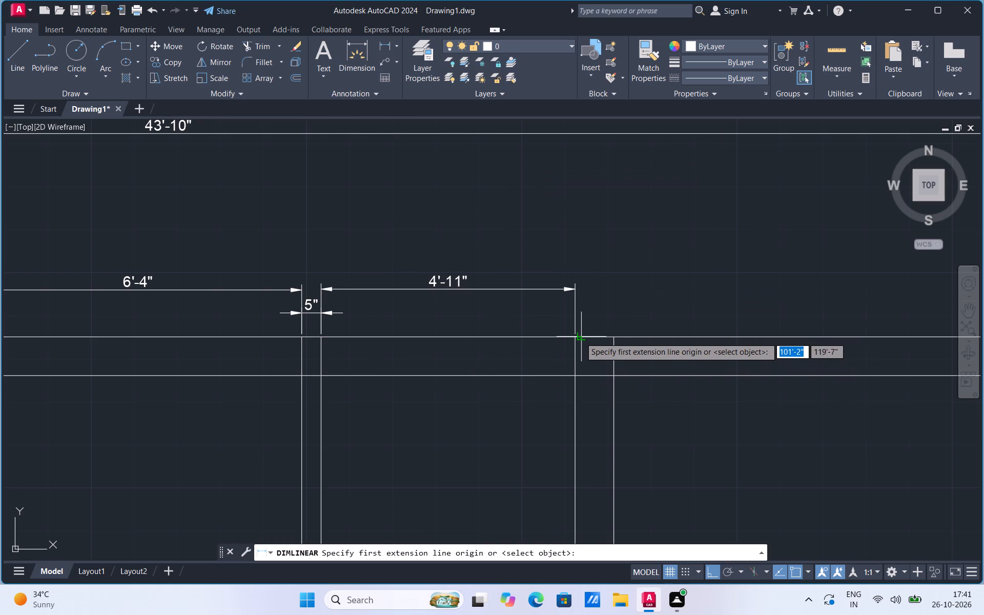
{"action": "left_click", "coordinate": [575, 338]}
{"action": "left_click", "coordinate": [614, 336]}
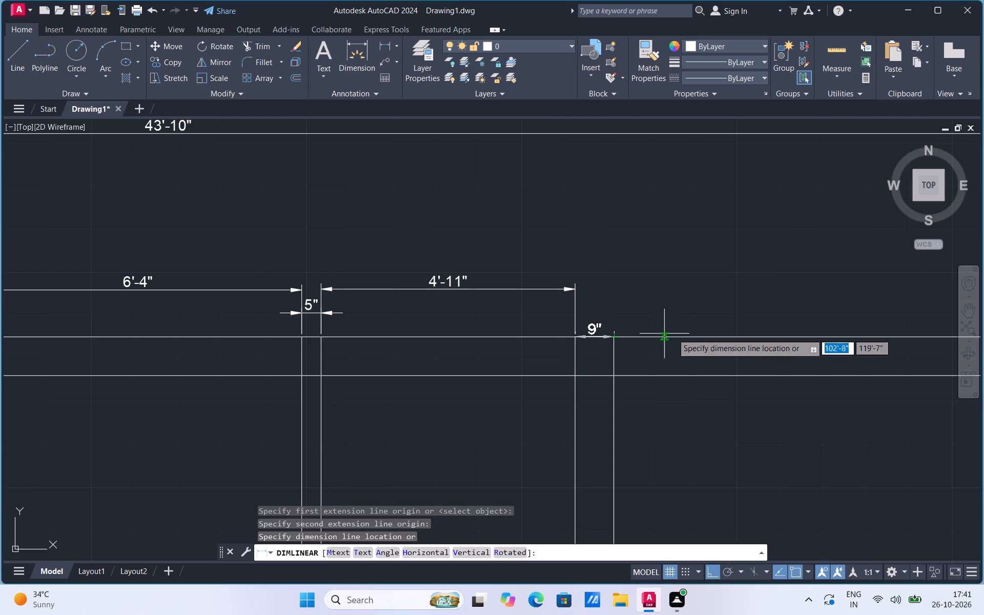
{"action": "scroll", "coordinate": [703, 344], "scroll_direction": "down", "scroll_amount": 2}
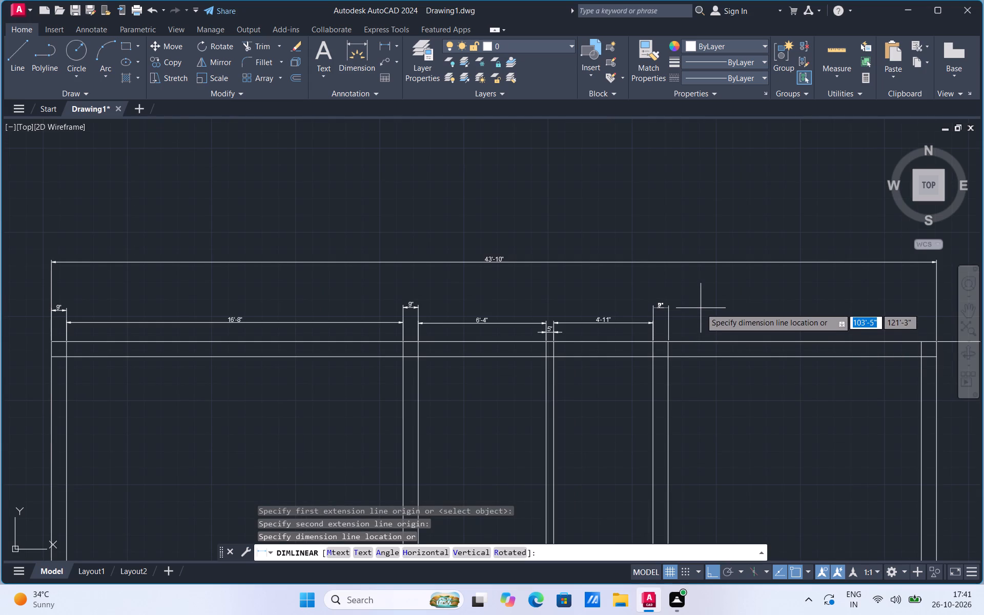
{"action": "left_click", "coordinate": [701, 308]}
Add a linear dimension for the right outer wall's thickness, placed above the top wall and below the overall-width dimension.
{"action": "left_click", "coordinate": [384, 46]}
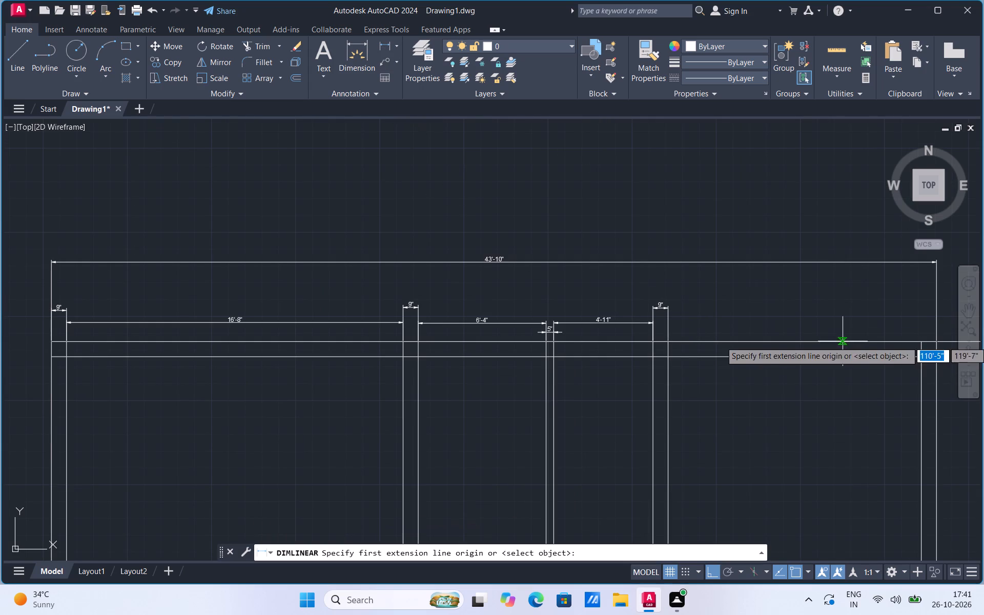
{"action": "scroll", "coordinate": [919, 324], "scroll_direction": "up", "scroll_amount": 1}
{"action": "scroll", "coordinate": [351, 426], "scroll_direction": "down", "scroll_amount": 2}
{"action": "scroll", "coordinate": [496, 430], "scroll_direction": "up", "scroll_amount": 2}
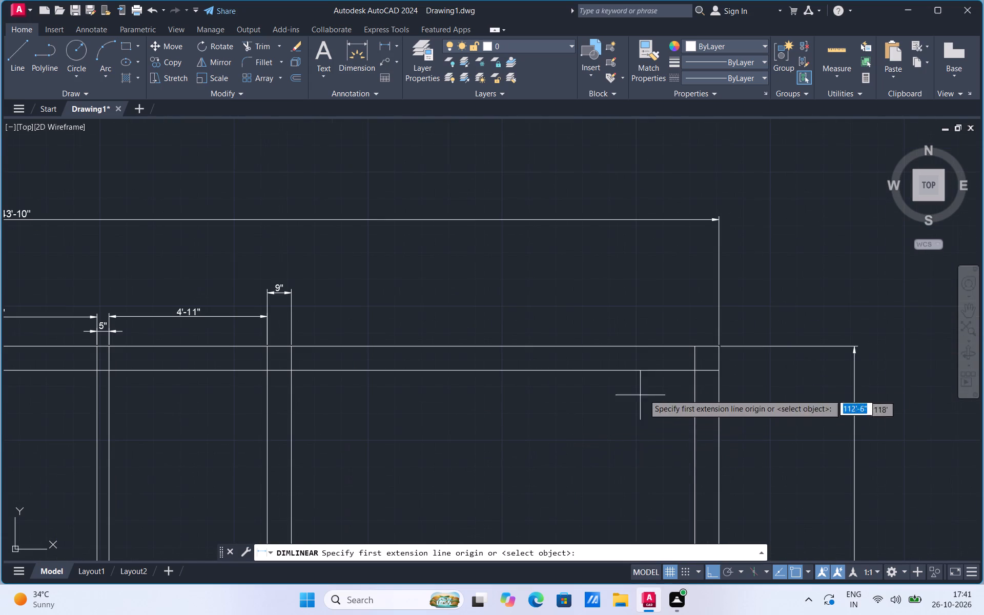
{"action": "left_click", "coordinate": [694, 346]}
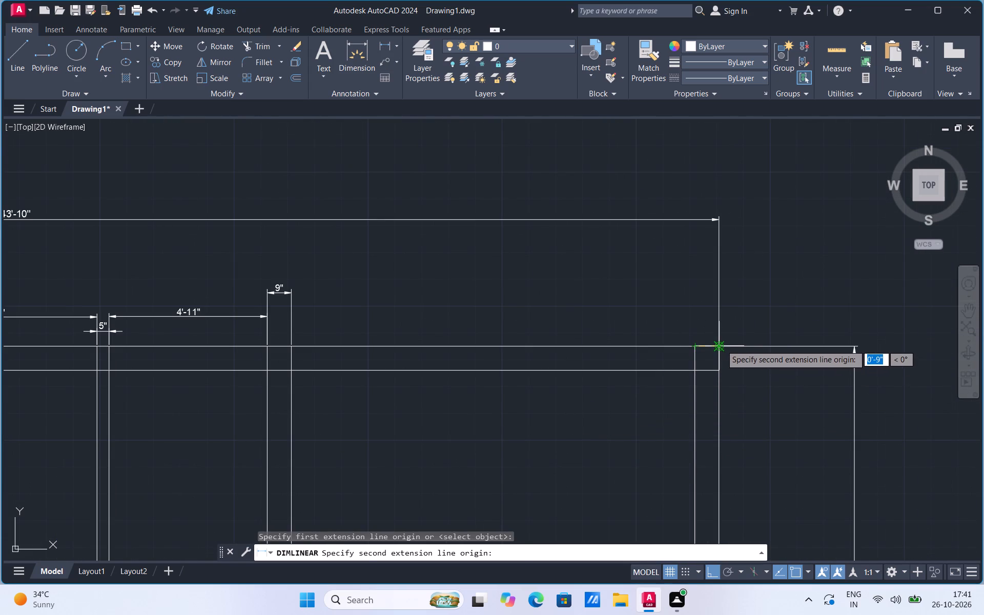
{"action": "left_click", "coordinate": [721, 345]}
{"action": "left_click", "coordinate": [721, 300]}
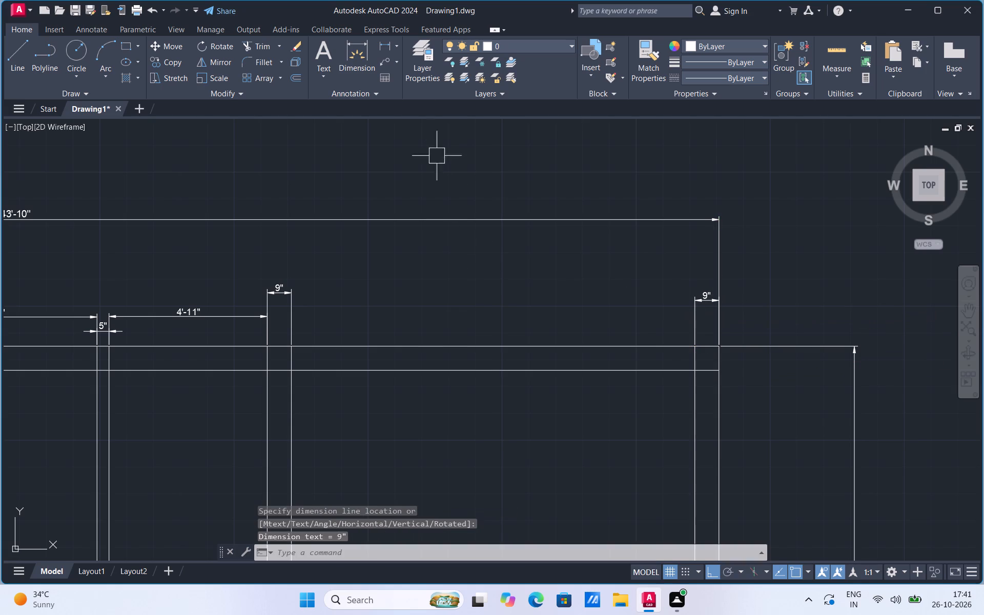
Add a linear dimension just above the top wall for the last room's width, from the last interior wall to the right outer wall.
{"action": "left_click", "coordinate": [384, 48]}
{"action": "left_click", "coordinate": [290, 348]}
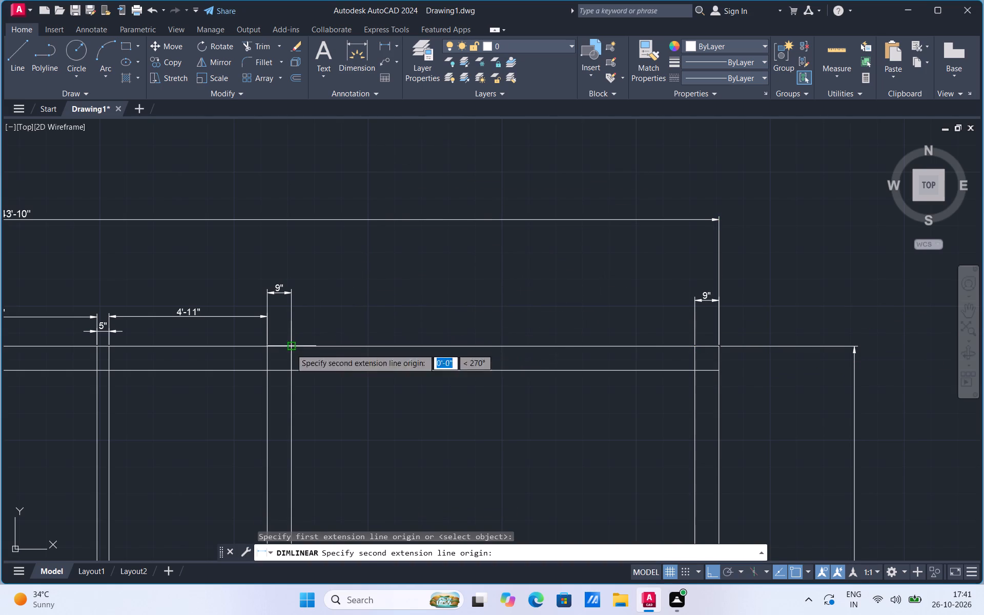
{"action": "left_click", "coordinate": [695, 348]}
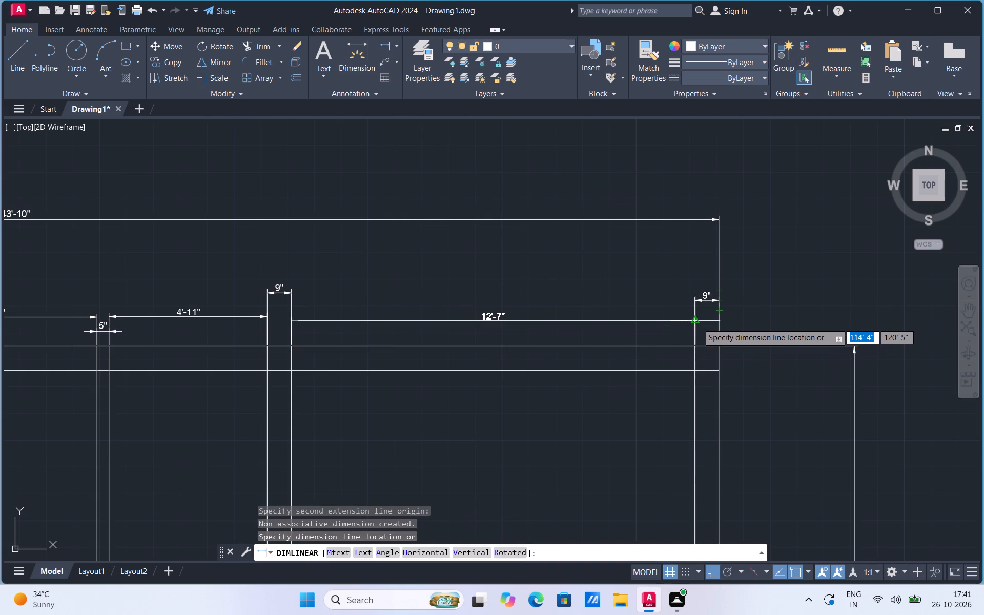
{"action": "left_click", "coordinate": [698, 322]}
Copy the top wall's inner line 14'8" straight down to mark the first row of rooms.
{"action": "scroll", "coordinate": [658, 245], "scroll_direction": "down", "scroll_amount": 2}
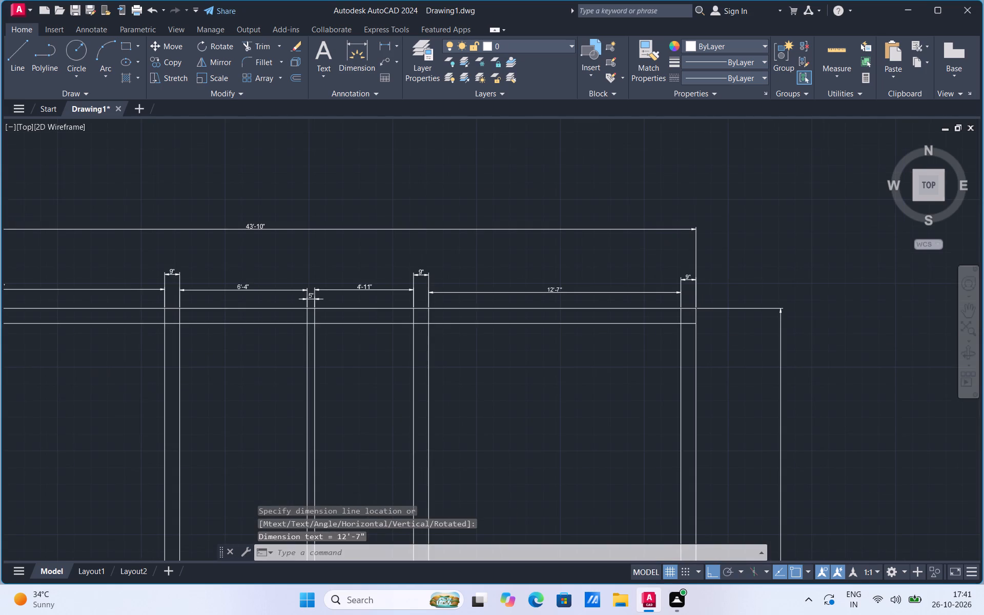
{"action": "scroll", "coordinate": [658, 246], "scroll_direction": "down", "scroll_amount": 1}
{"action": "scroll", "coordinate": [343, 291], "scroll_direction": "up", "scroll_amount": 2}
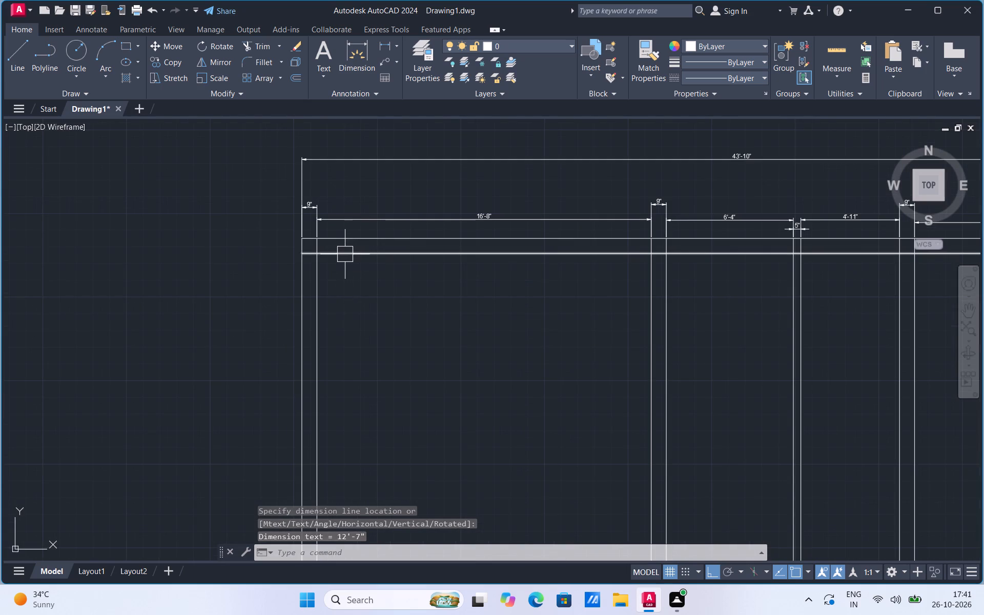
{"action": "left_click", "coordinate": [345, 254]}
{"action": "right_click", "coordinate": [345, 254]}
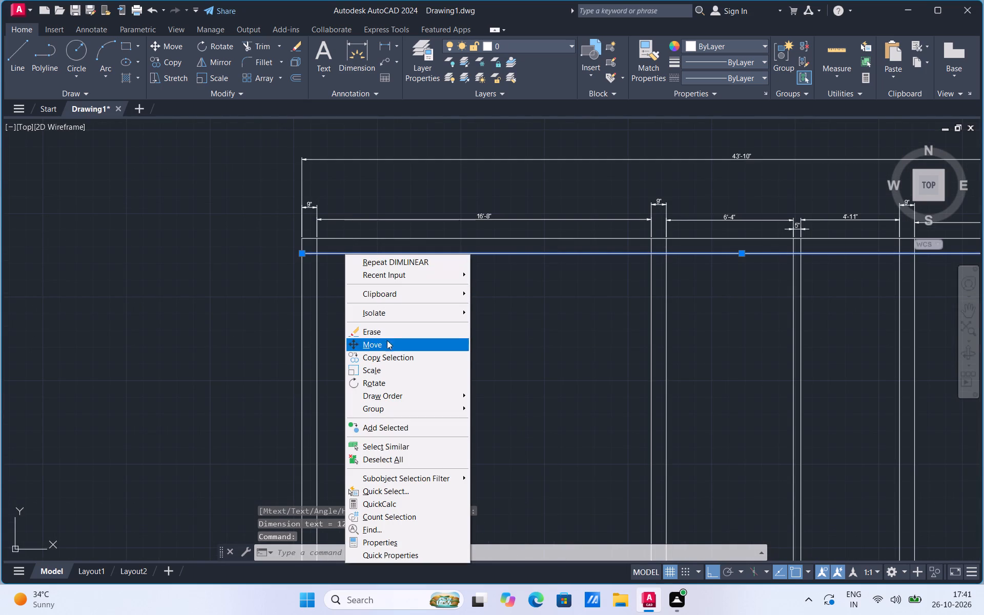
{"action": "left_click", "coordinate": [385, 356]}
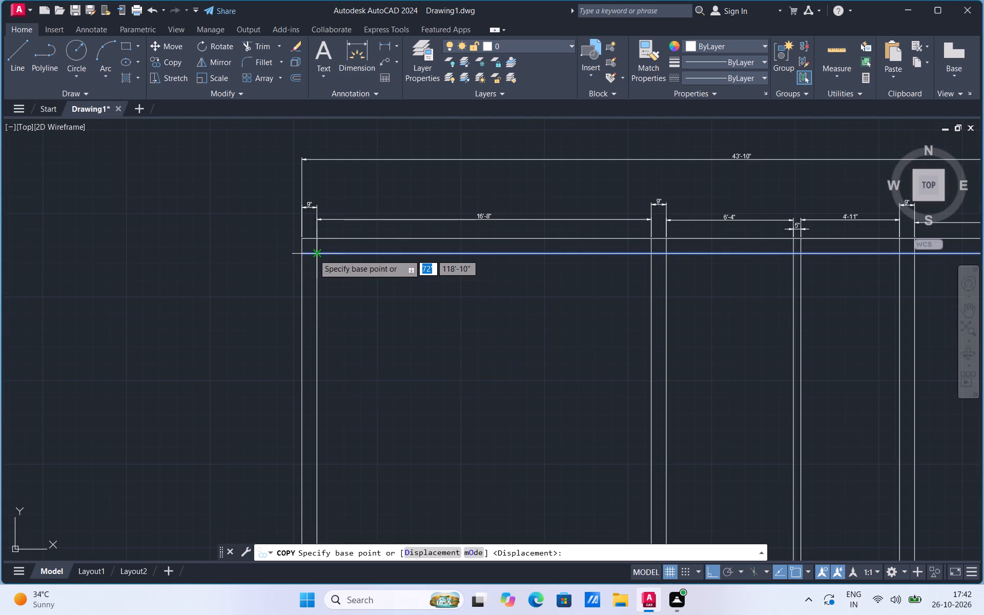
{"action": "left_click", "coordinate": [303, 253]}
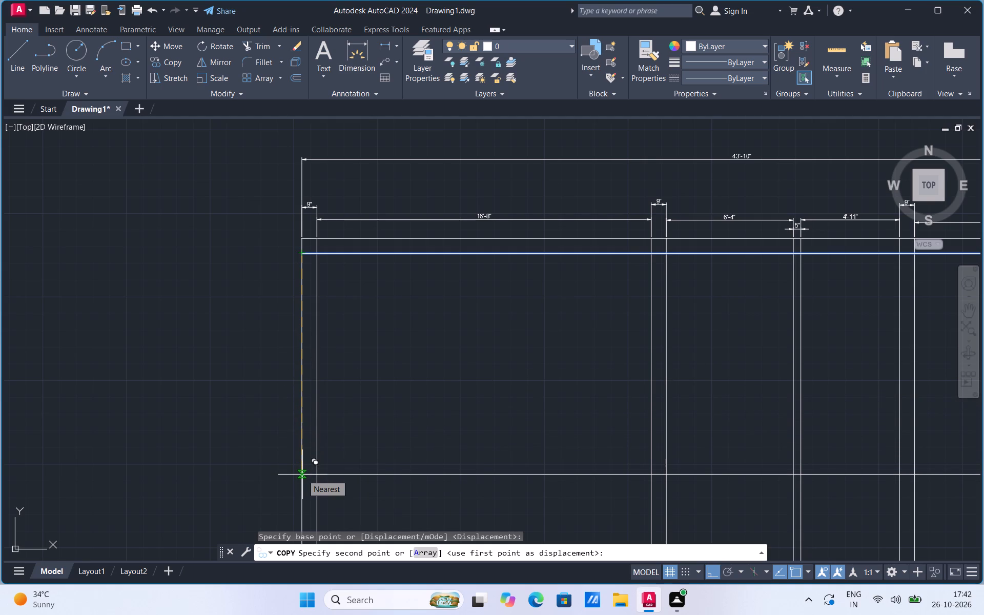
{"action": "type", "text": "14'8"}
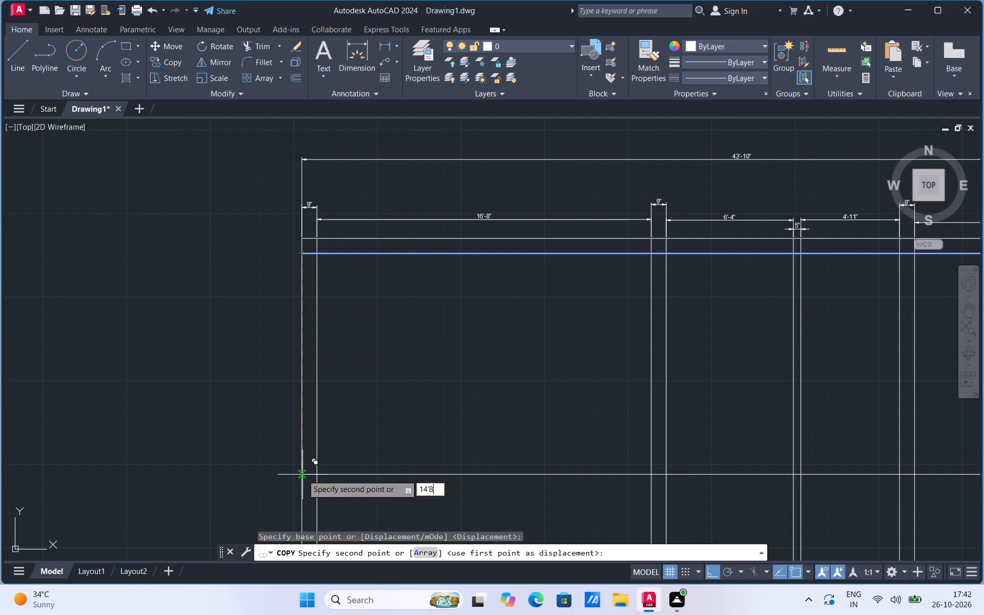
{"action": "key", "text": "shift+quotedbl"}
{"action": "key", "text": "Return"}
{"action": "key", "text": "Escape"}
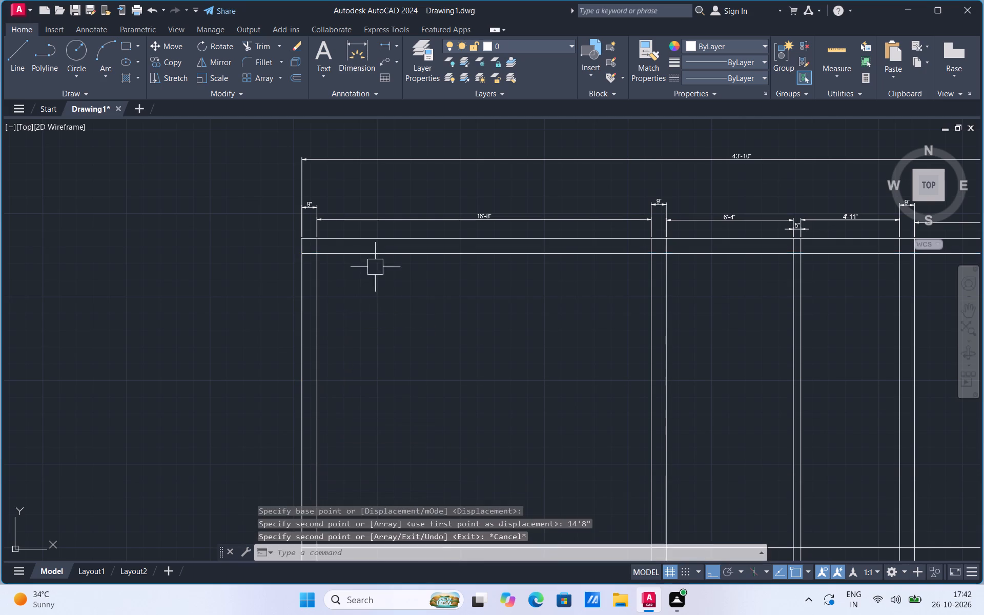
Copy the new horizontal line 9" downward to form the horizontal interior wall.
{"action": "scroll", "coordinate": [376, 265], "scroll_direction": "down", "scroll_amount": 2}
{"action": "scroll", "coordinate": [376, 363], "scroll_direction": "up", "scroll_amount": 1}
{"action": "left_click", "coordinate": [370, 385]}
{"action": "right_click", "coordinate": [370, 385]}
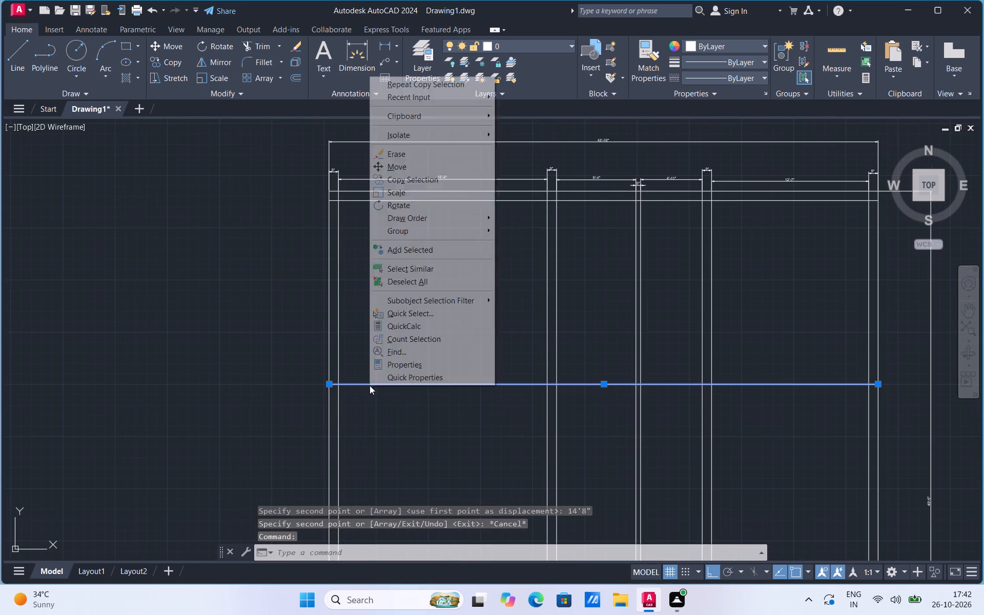
{"action": "left_click", "coordinate": [409, 184]}
{"action": "scroll", "coordinate": [326, 381], "scroll_direction": "up", "scroll_amount": 2}
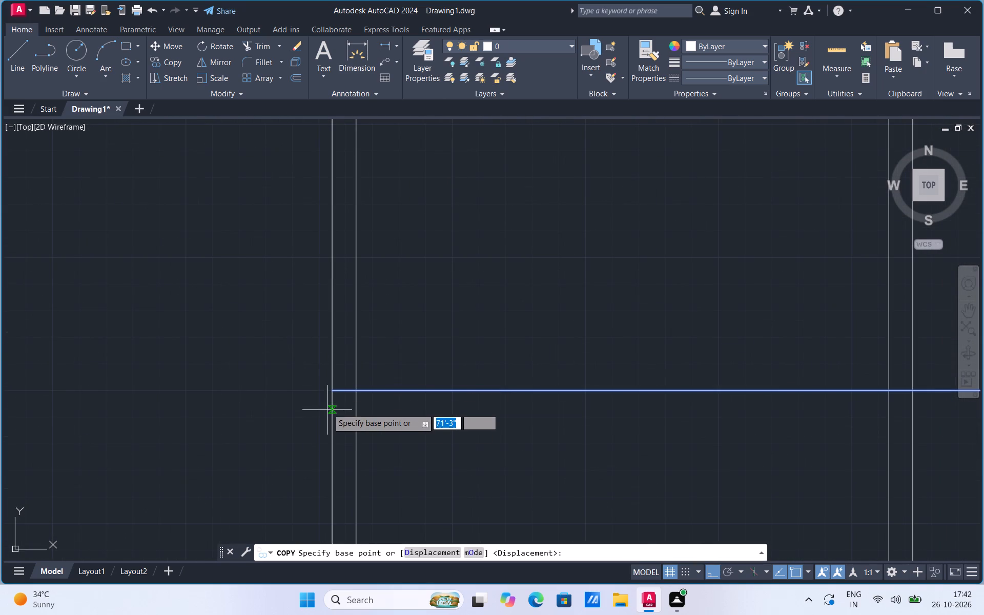
{"action": "left_click", "coordinate": [332, 389]}
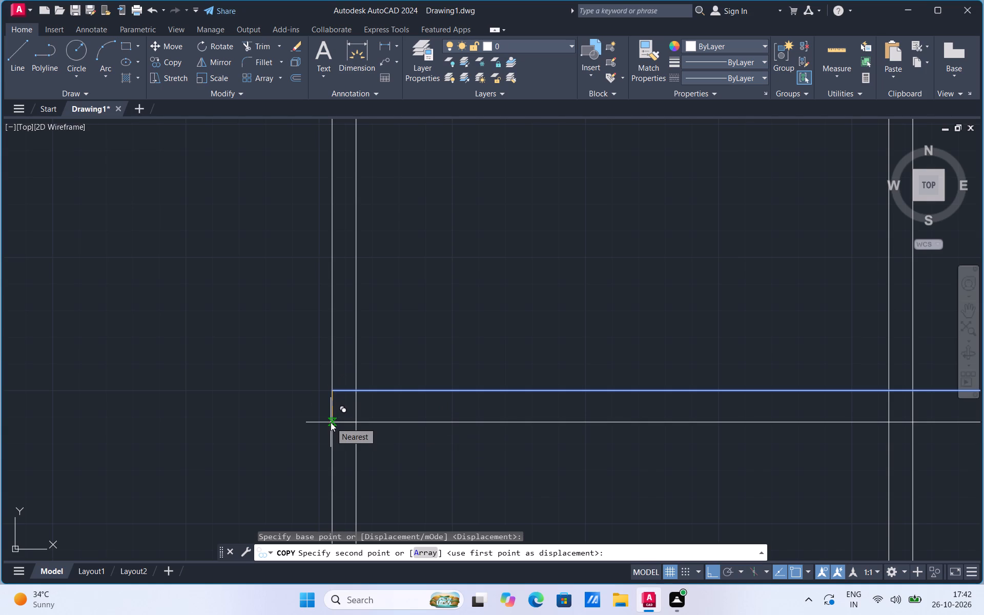
{"action": "key", "text": "9"}
{"action": "key", "text": "Return"}
{"action": "key", "text": "Escape"}
Copy the horizontal interior wall's lower line 15'8" downward to mark the second row of rooms.
{"action": "left_click", "coordinate": [369, 416]}
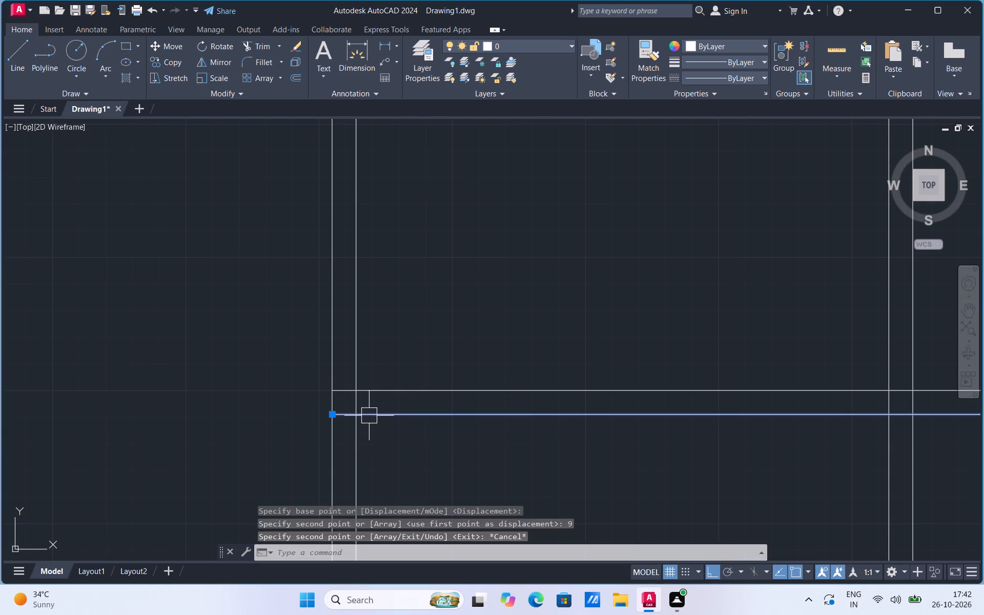
{"action": "right_click", "coordinate": [369, 416]}
{"action": "left_click", "coordinate": [404, 212]}
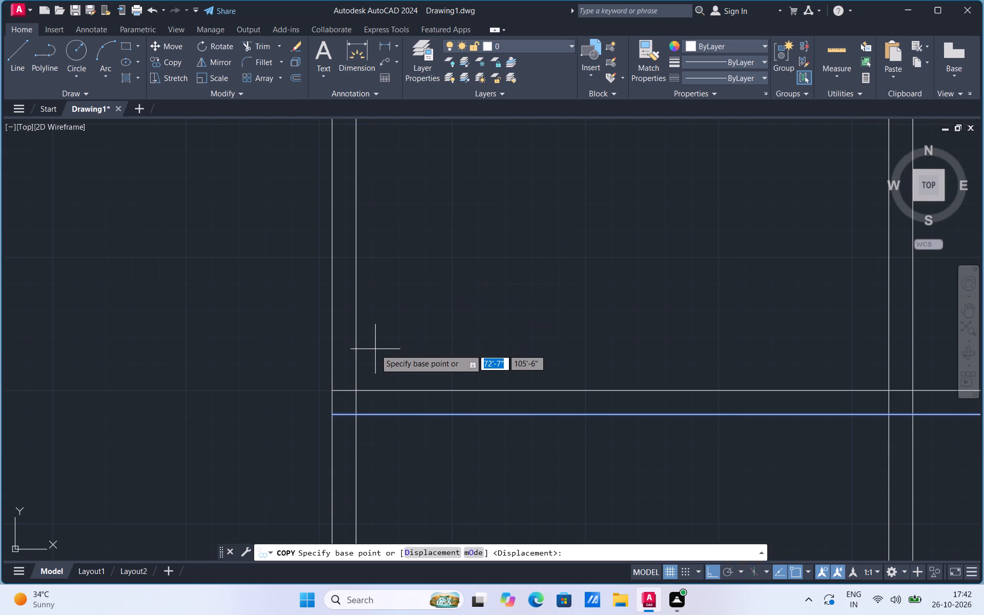
{"action": "left_click", "coordinate": [332, 416]}
{"action": "scroll", "coordinate": [356, 318], "scroll_direction": "down", "scroll_amount": 2}
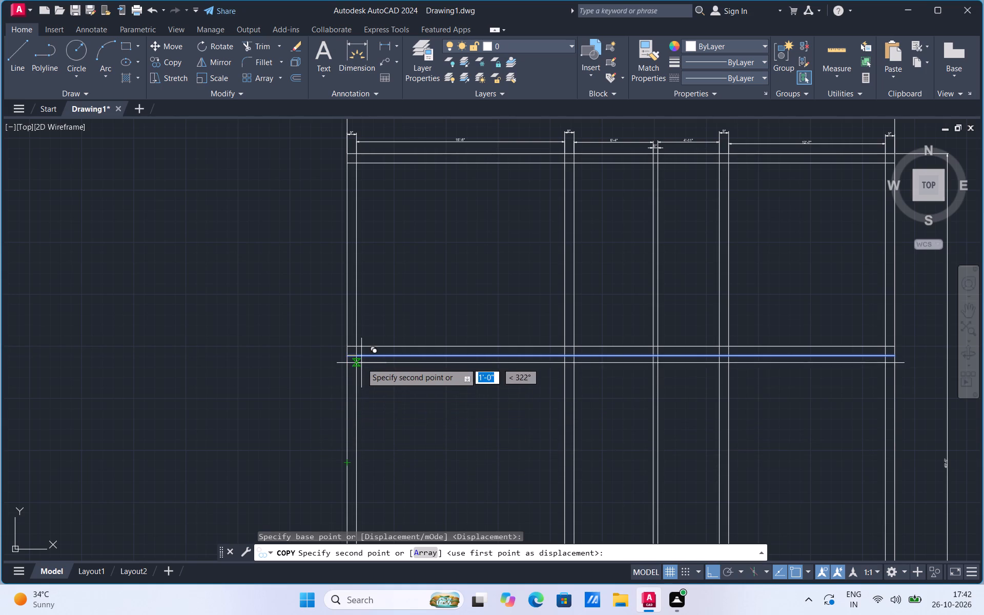
{"action": "scroll", "coordinate": [361, 363], "scroll_direction": "down", "scroll_amount": 1}
{"action": "scroll", "coordinate": [357, 461], "scroll_direction": "up", "scroll_amount": 1}
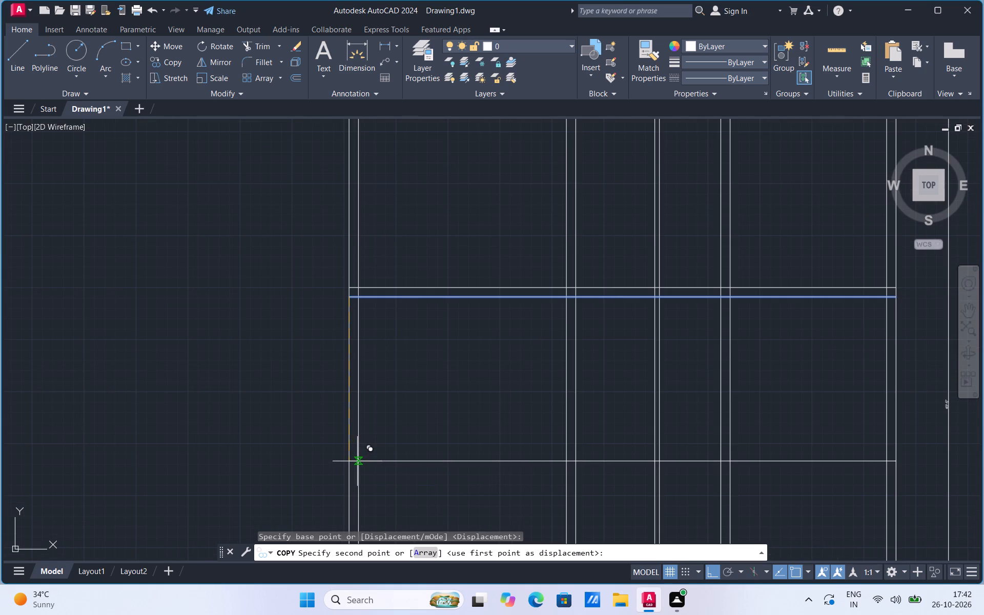
{"action": "scroll", "coordinate": [357, 461], "scroll_direction": "up", "scroll_amount": 1}
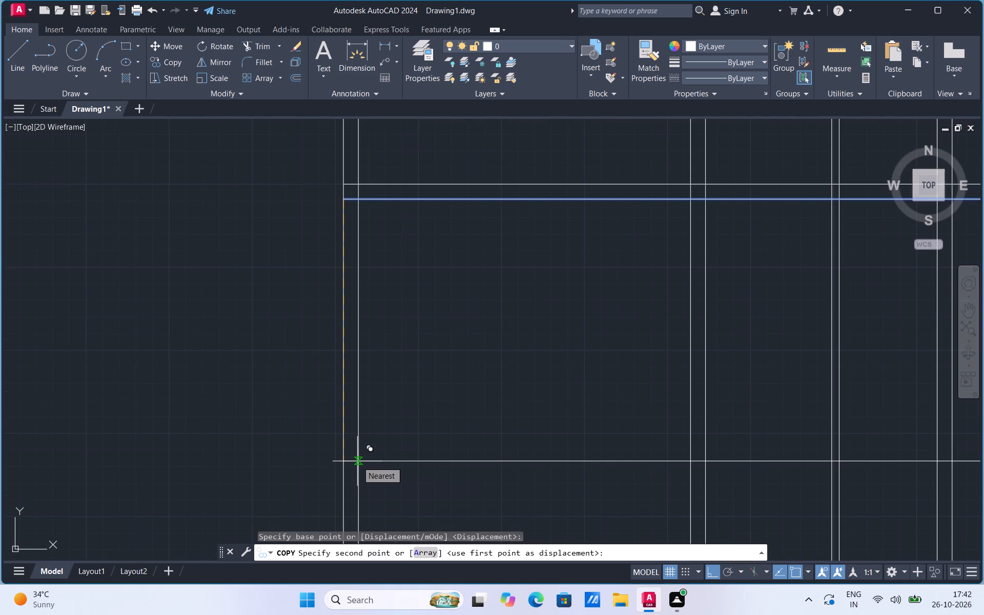
{"action": "type", "text": "15'"}
{"action": "type", "text": "8\""}
{"action": "key", "text": "Return"}
{"action": "key", "text": "Escape"}
Move the newest horizontal line sideways so its left end meets the left outer wall's outer line.
{"action": "scroll", "coordinate": [458, 311], "scroll_direction": "down", "scroll_amount": 3}
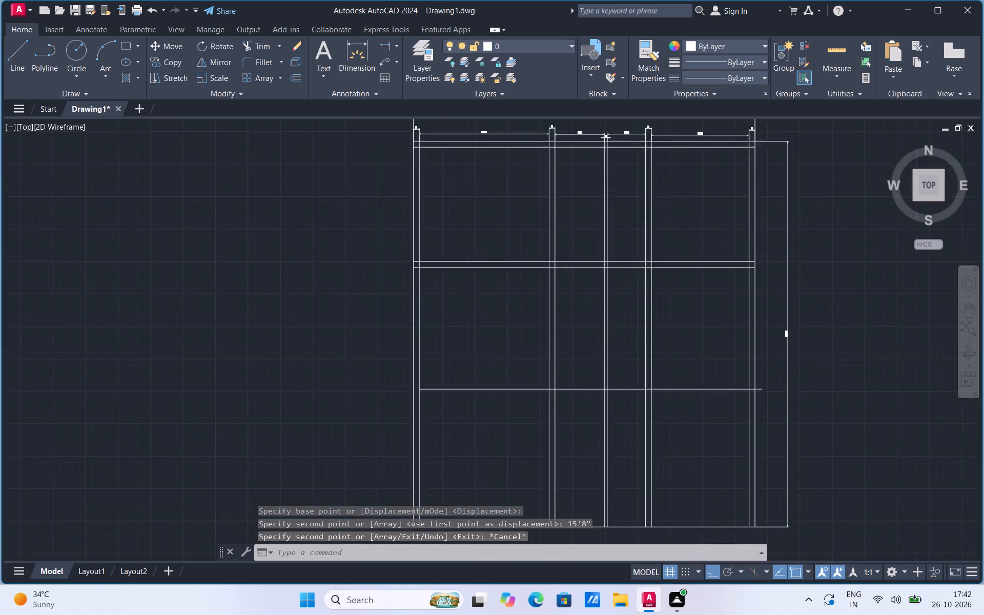
{"action": "scroll", "coordinate": [447, 356], "scroll_direction": "up", "scroll_amount": 2}
{"action": "left_click", "coordinate": [445, 366]}
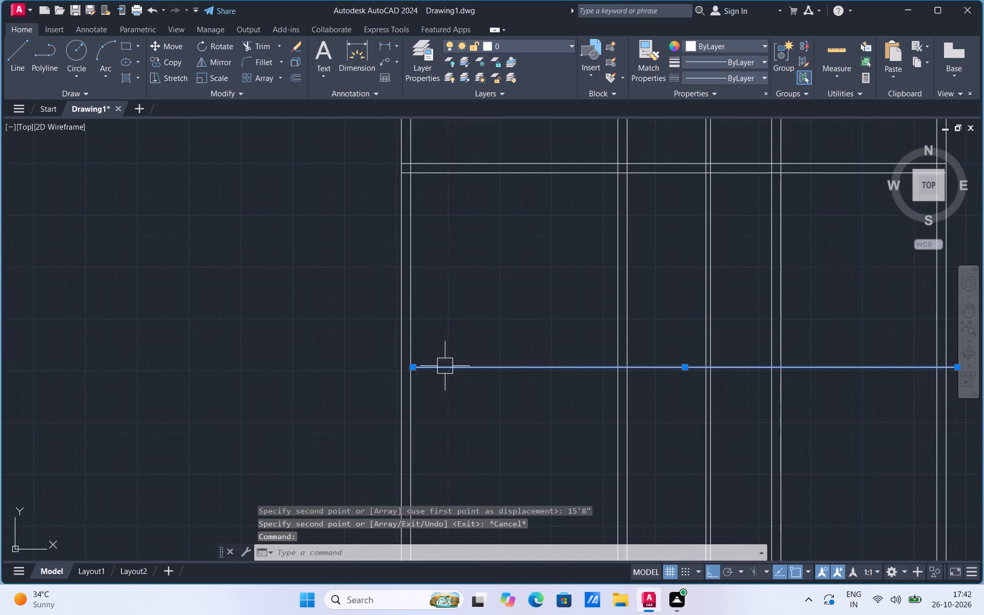
{"action": "right_click", "coordinate": [445, 366]}
{"action": "left_click", "coordinate": [459, 151]}
{"action": "scroll", "coordinate": [421, 325], "scroll_direction": "up", "scroll_amount": 2}
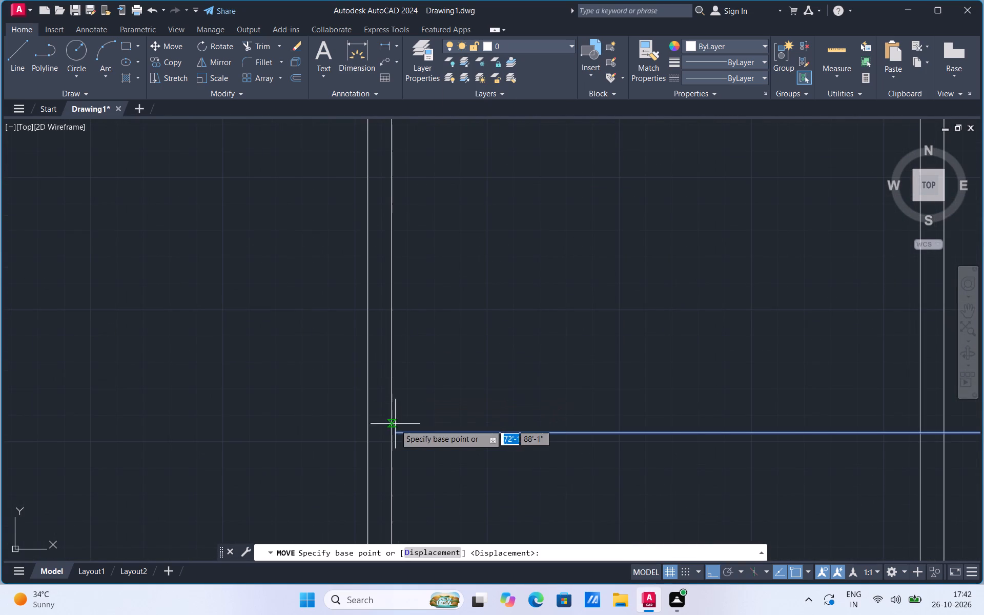
{"action": "left_click", "coordinate": [395, 433]}
{"action": "left_click", "coordinate": [366, 433]}
{"action": "scroll", "coordinate": [407, 406], "scroll_direction": "down", "scroll_amount": 2}
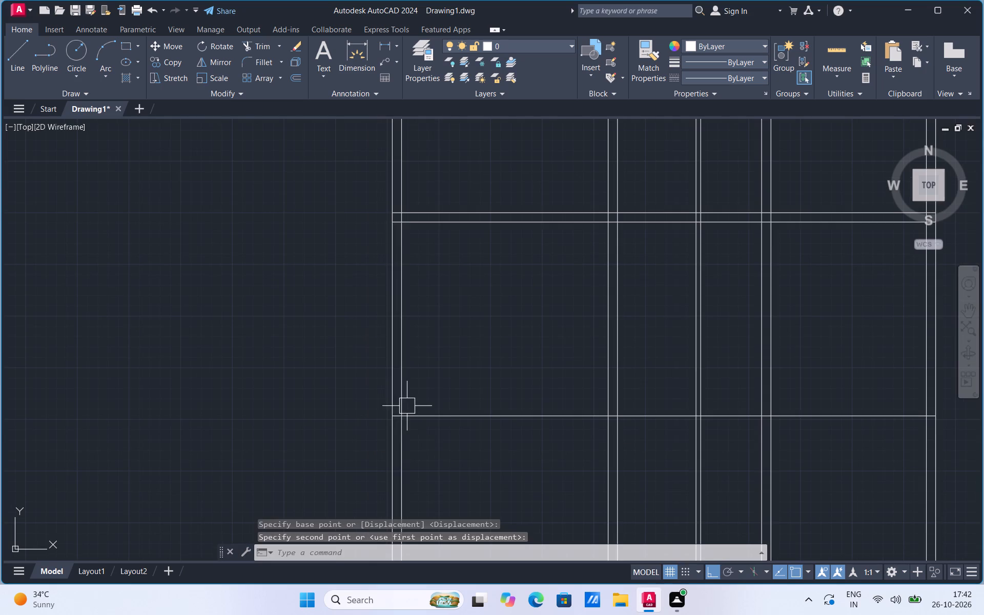
Copy the repositioned horizontal line 9" downward to form the second horizontal interior wall.
{"action": "left_click", "coordinate": [446, 415]}
{"action": "right_click", "coordinate": [446, 415]}
{"action": "left_click", "coordinate": [488, 204]}
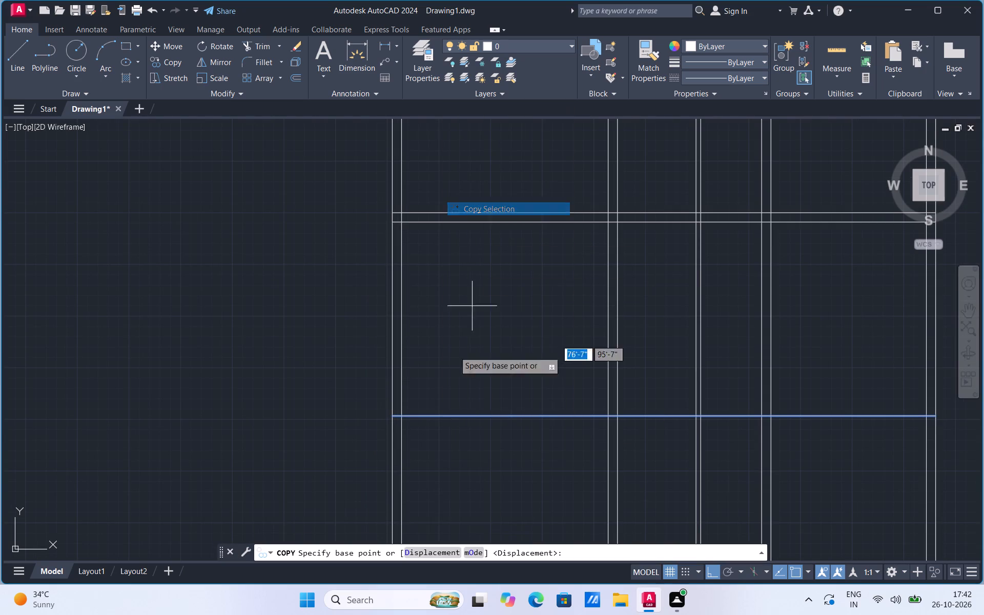
{"action": "scroll", "coordinate": [394, 443], "scroll_direction": "up", "scroll_amount": 1}
{"action": "left_click", "coordinate": [390, 402]}
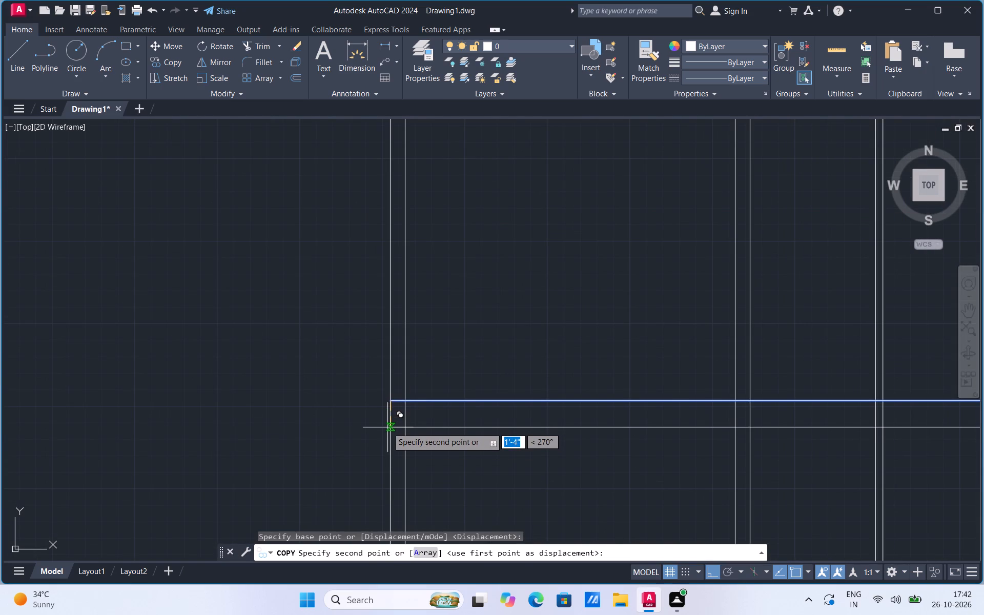
{"action": "key", "text": "9"}
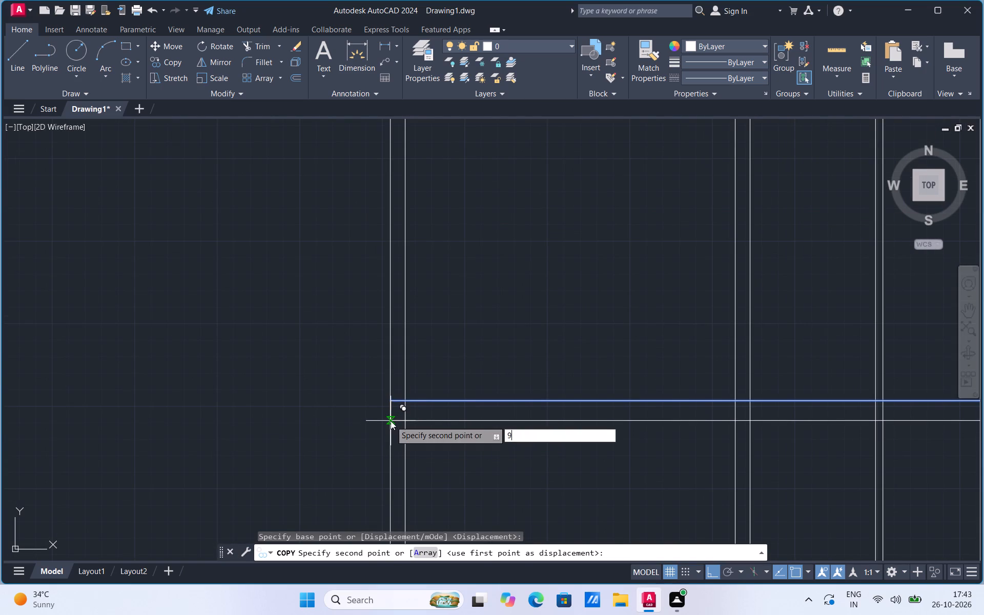
{"action": "key", "text": "Return"}
{"action": "key", "text": "Escape"}
{"action": "scroll", "coordinate": [408, 387], "scroll_direction": "down", "scroll_amount": 2}
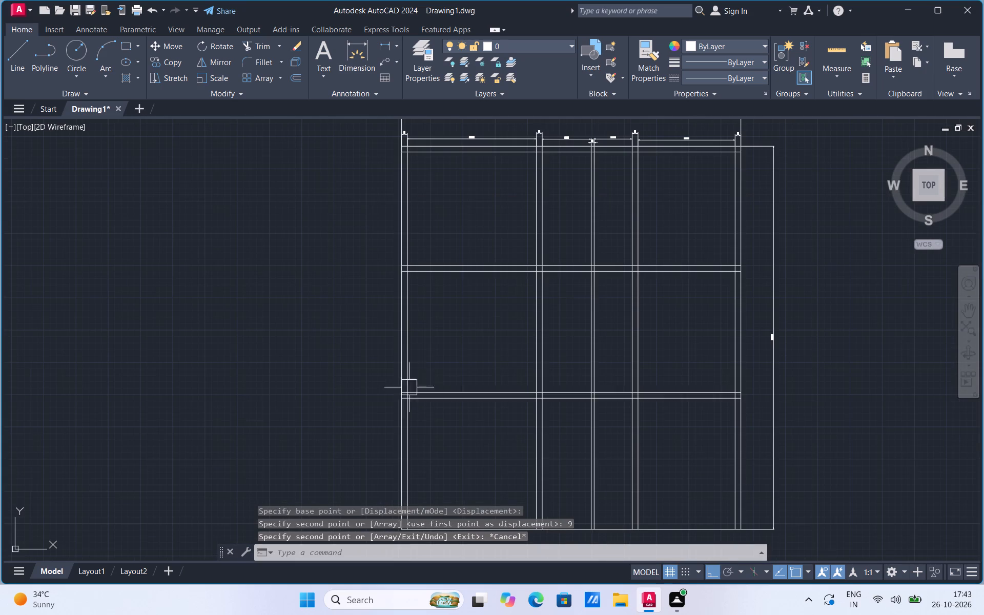
Copy the second horizontal interior wall's lower line 4'4" downward to mark the next row.
{"action": "scroll", "coordinate": [460, 475], "scroll_direction": "up", "scroll_amount": 1}
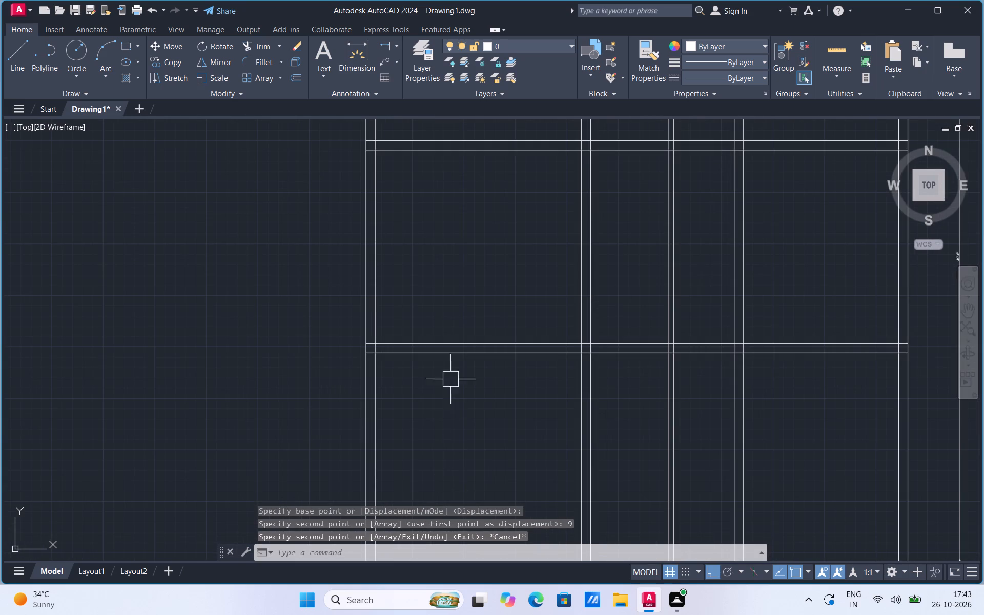
{"action": "left_click", "coordinate": [448, 359]}
{"action": "right_click", "coordinate": [448, 359]}
{"action": "left_click", "coordinate": [494, 150]}
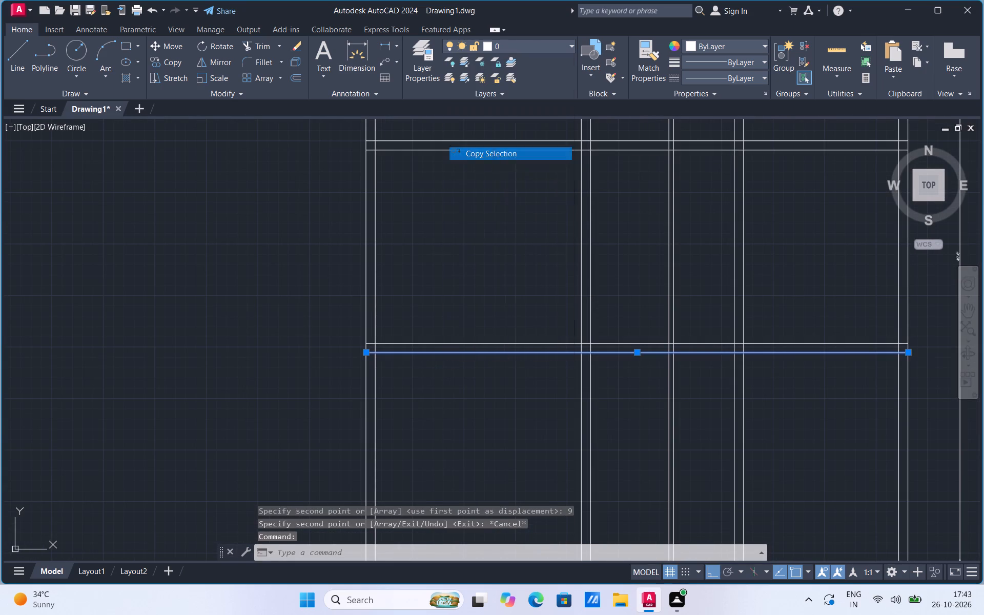
{"action": "scroll", "coordinate": [371, 378], "scroll_direction": "up", "scroll_amount": 2}
{"action": "left_click", "coordinate": [356, 314]}
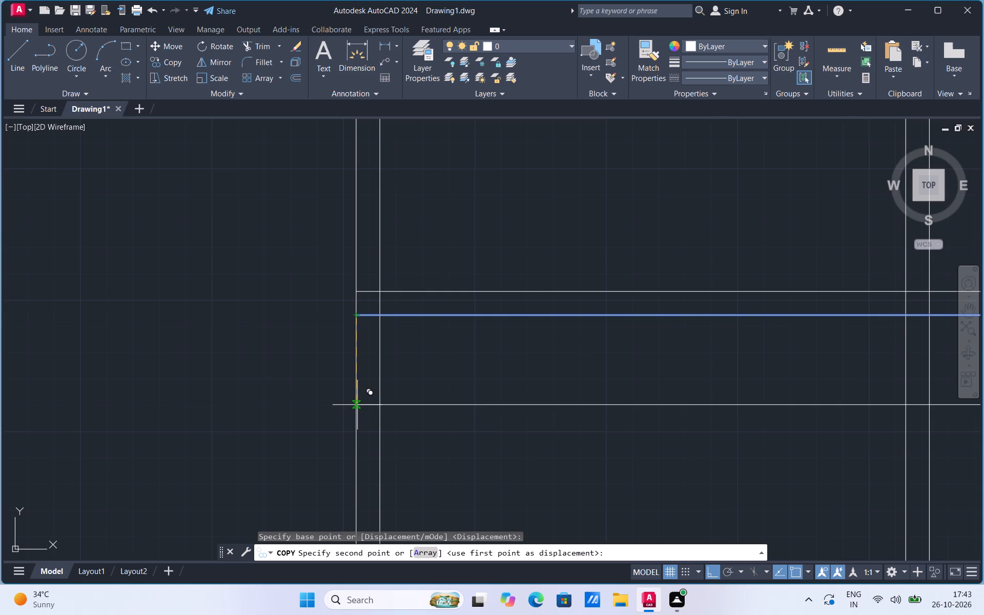
{"action": "type", "text": "4'4\""}
{"action": "key", "text": "Return"}
{"action": "key", "text": "Escape"}
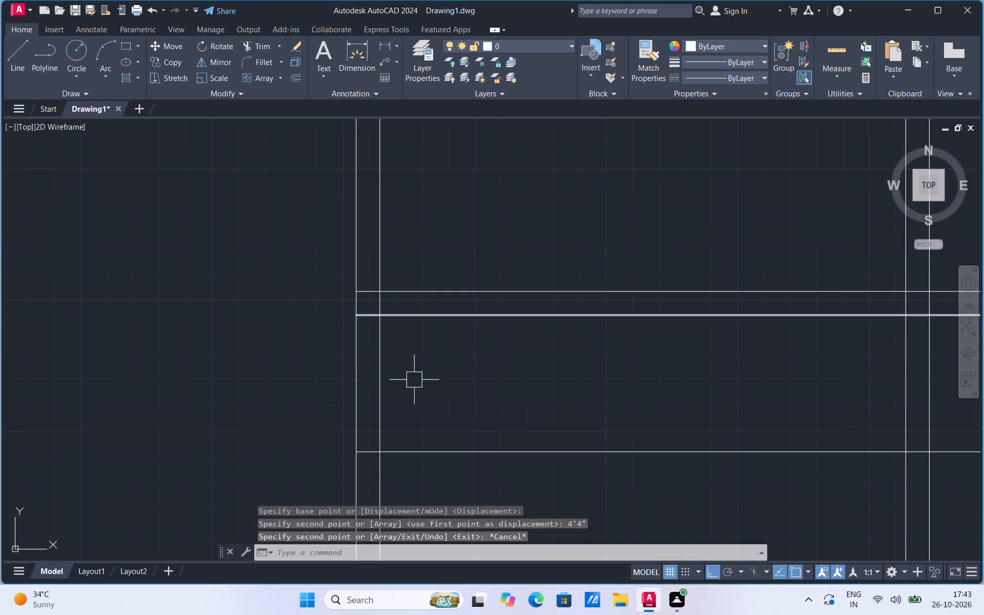
Copy the newest horizontal line 4.5" downward to form the third, thinner horizontal interior wall.
{"action": "scroll", "coordinate": [411, 383], "scroll_direction": "down", "scroll_amount": 2}
{"action": "scroll", "coordinate": [411, 405], "scroll_direction": "up", "scroll_amount": 1}
{"action": "left_click", "coordinate": [412, 406]}
{"action": "right_click", "coordinate": [412, 406]}
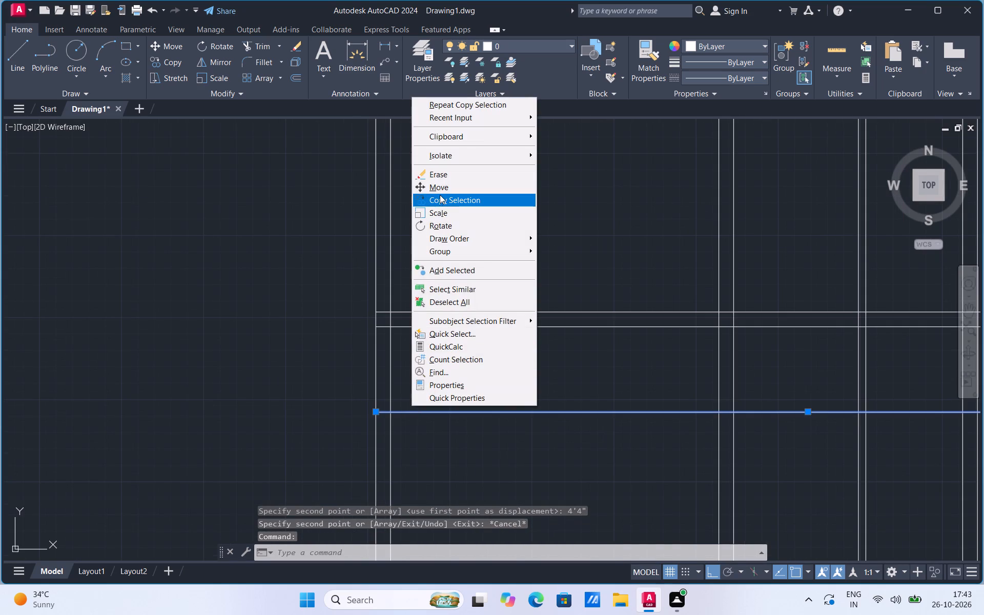
{"action": "left_click", "coordinate": [439, 197]}
{"action": "left_click", "coordinate": [375, 413]}
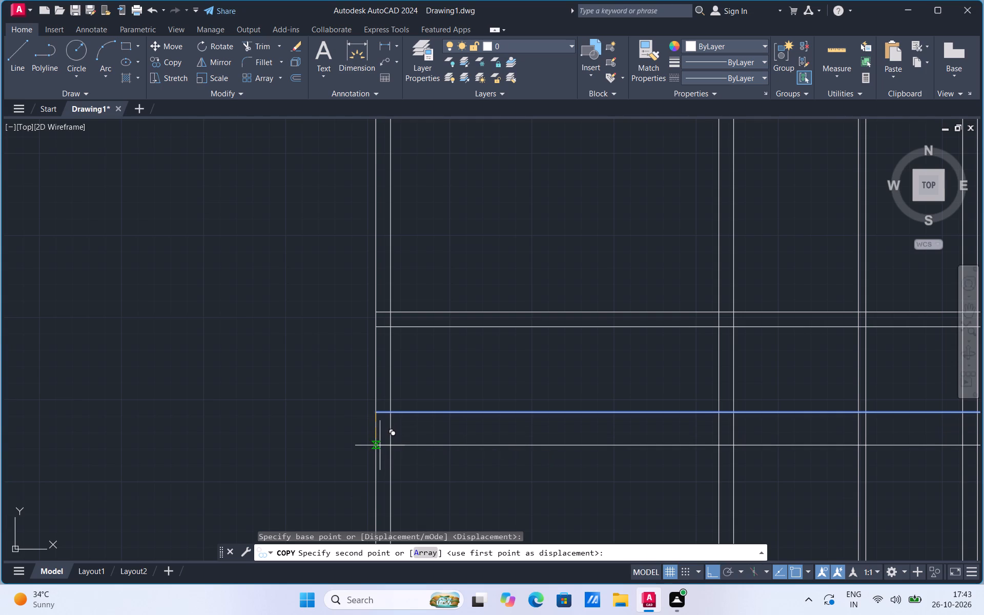
{"action": "type", "text": "4.5"}
{"action": "key", "text": "shift+quotedbl"}
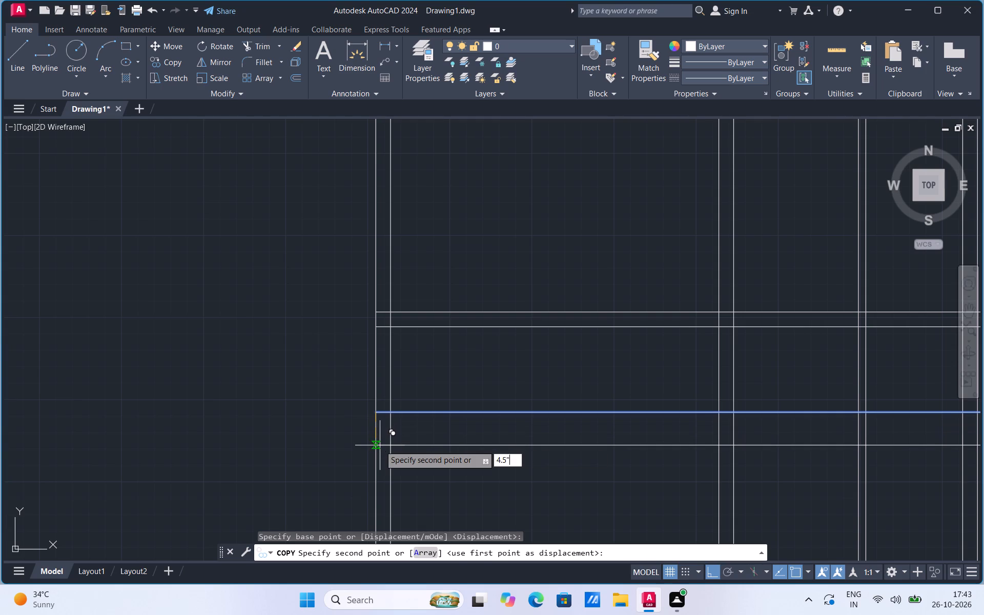
{"action": "key", "text": "Return"}
{"action": "key", "text": "Escape"}
{"action": "scroll", "coordinate": [429, 319], "scroll_direction": "down", "scroll_amount": 1}
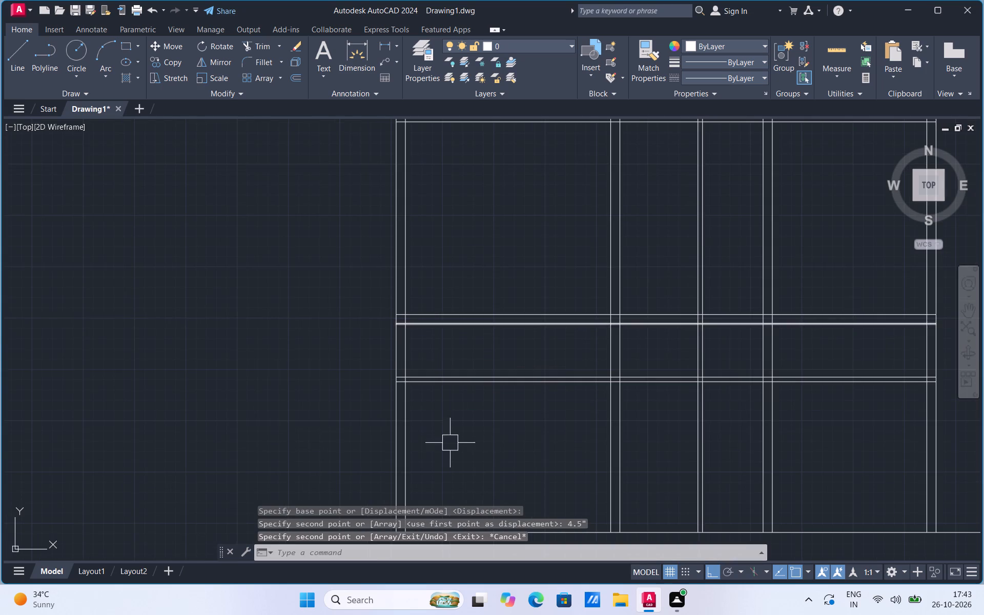
Copy the outline's bottom line 9" upward to form the bottom outer wall.
{"action": "scroll", "coordinate": [415, 347], "scroll_direction": "down", "scroll_amount": 2}
{"action": "scroll", "coordinate": [425, 406], "scroll_direction": "up", "scroll_amount": 2}
{"action": "left_click", "coordinate": [429, 436]}
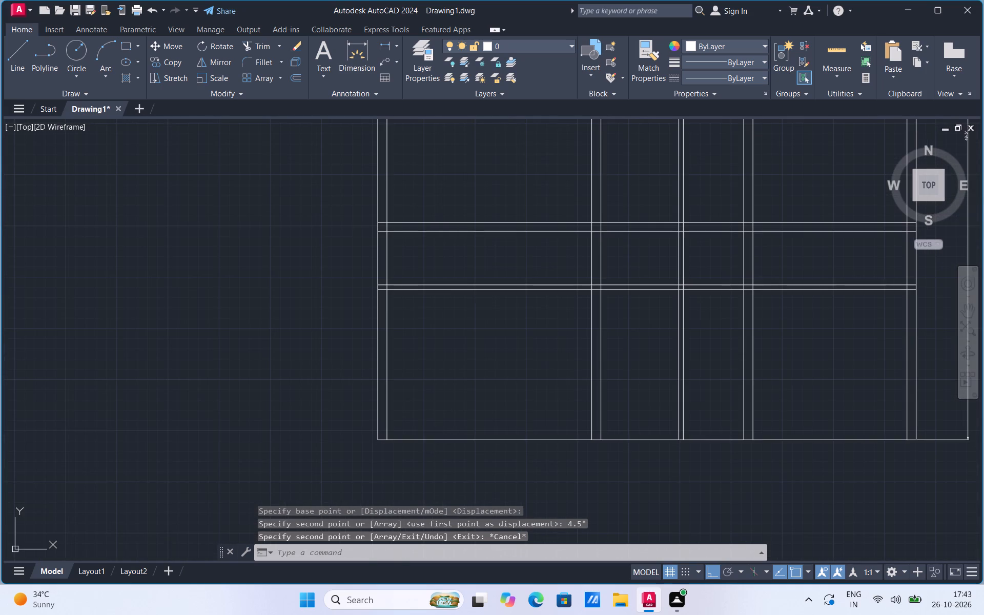
{"action": "right_click", "coordinate": [429, 436]}
{"action": "left_click", "coordinate": [448, 233]}
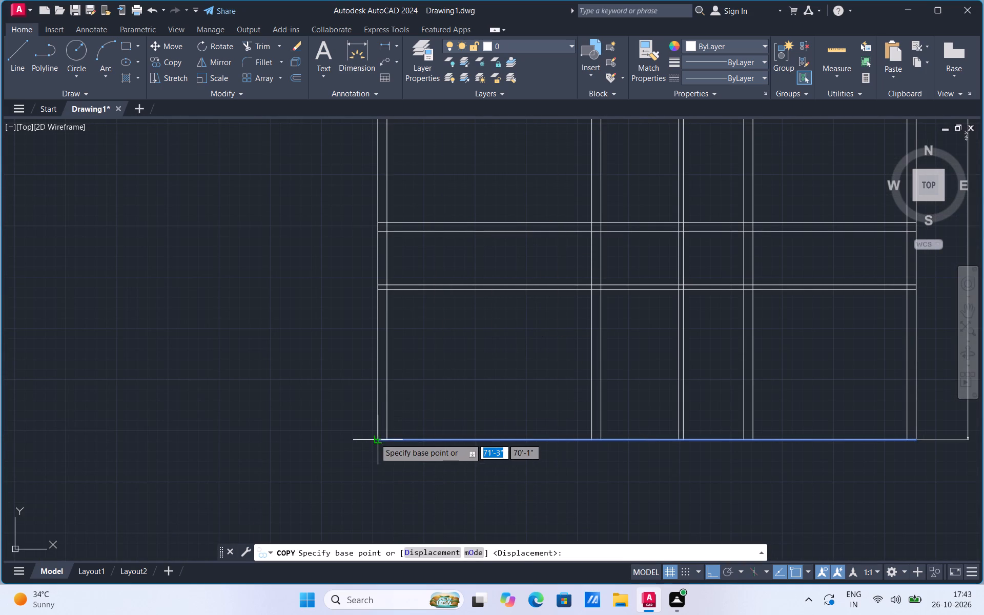
{"action": "left_click", "coordinate": [375, 438]}
{"action": "key", "text": "9"}
{"action": "key", "text": "Return"}
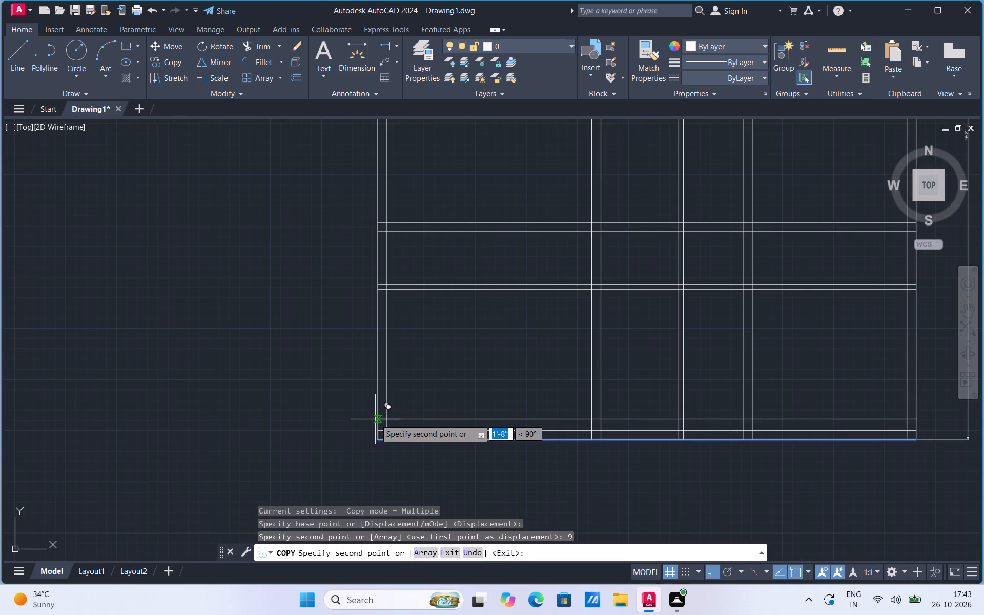
{"action": "key", "text": "Escape"}
Add a vertical linear dimension outside the left wall for the plan's overall height, from the top to the bottom outer corner.
{"action": "scroll", "coordinate": [411, 463], "scroll_direction": "down", "scroll_amount": 2}
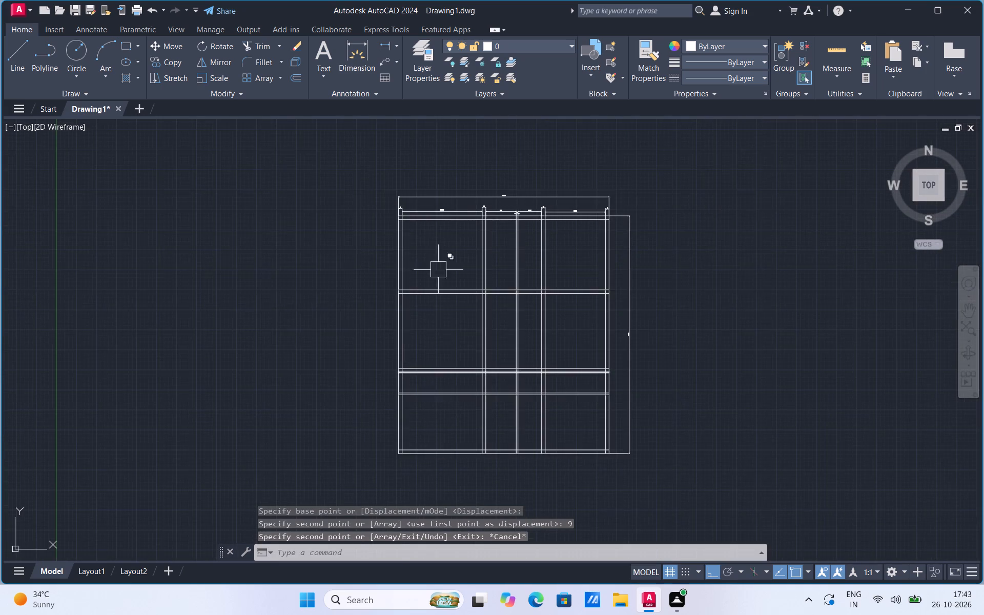
{"action": "scroll", "coordinate": [401, 208], "scroll_direction": "up", "scroll_amount": 3}
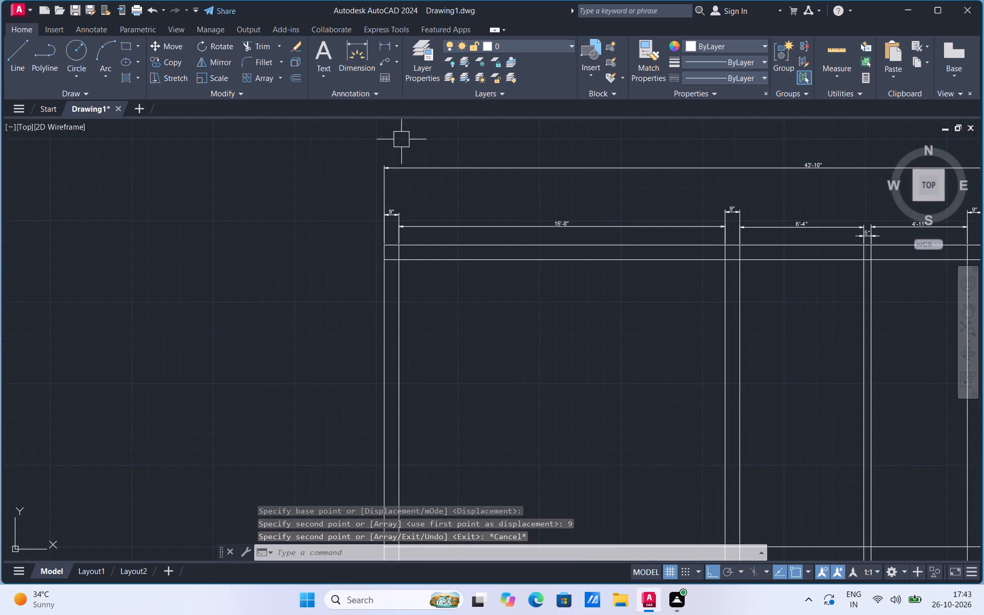
{"action": "left_click", "coordinate": [385, 45]}
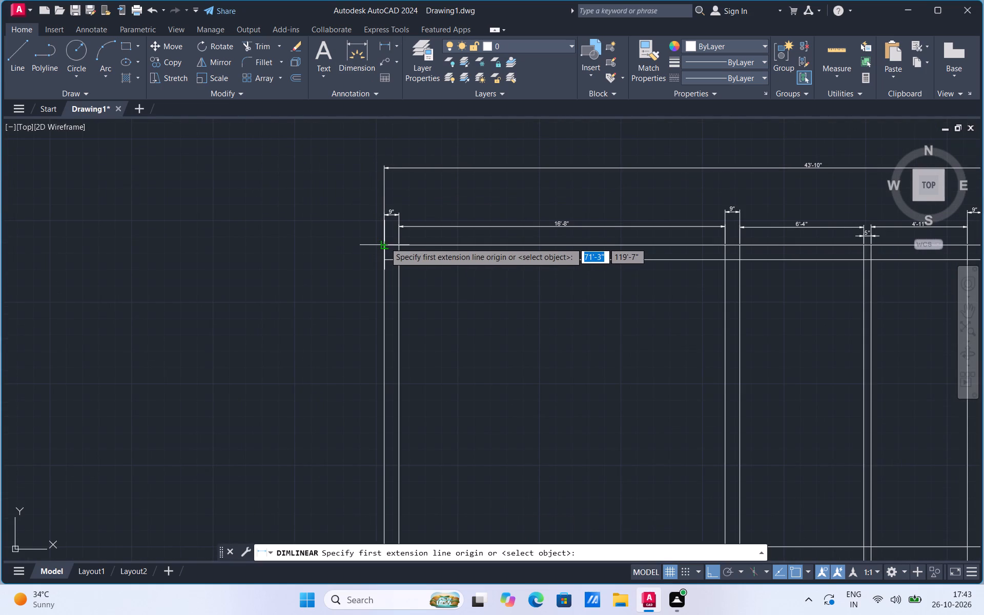
{"action": "left_click", "coordinate": [385, 242]}
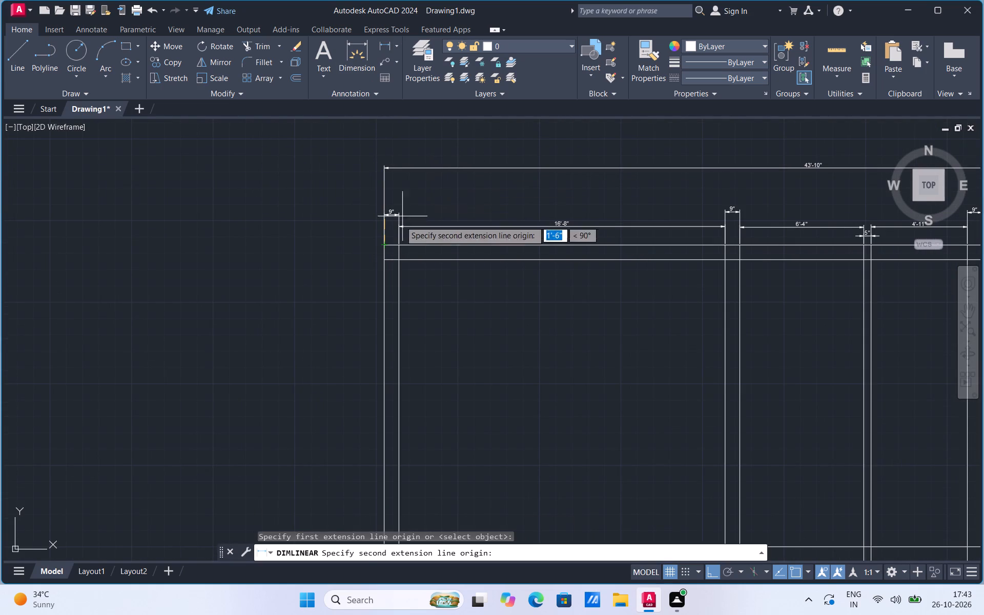
{"action": "scroll", "coordinate": [397, 220], "scroll_direction": "down", "scroll_amount": 4}
{"action": "scroll", "coordinate": [388, 347], "scroll_direction": "up", "scroll_amount": 2}
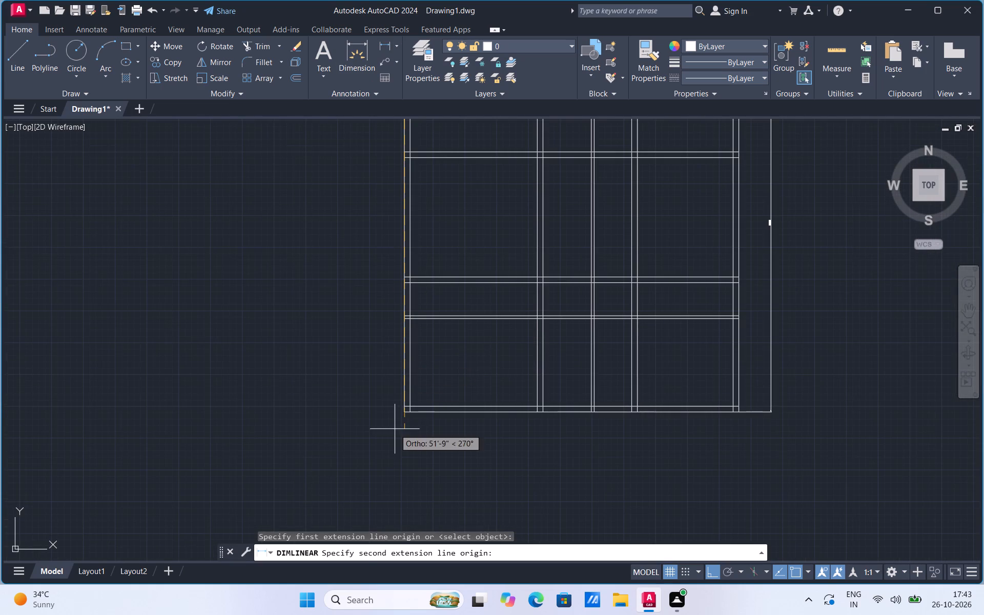
{"action": "scroll", "coordinate": [403, 417], "scroll_direction": "up", "scroll_amount": 3}
{"action": "left_click", "coordinate": [402, 400]}
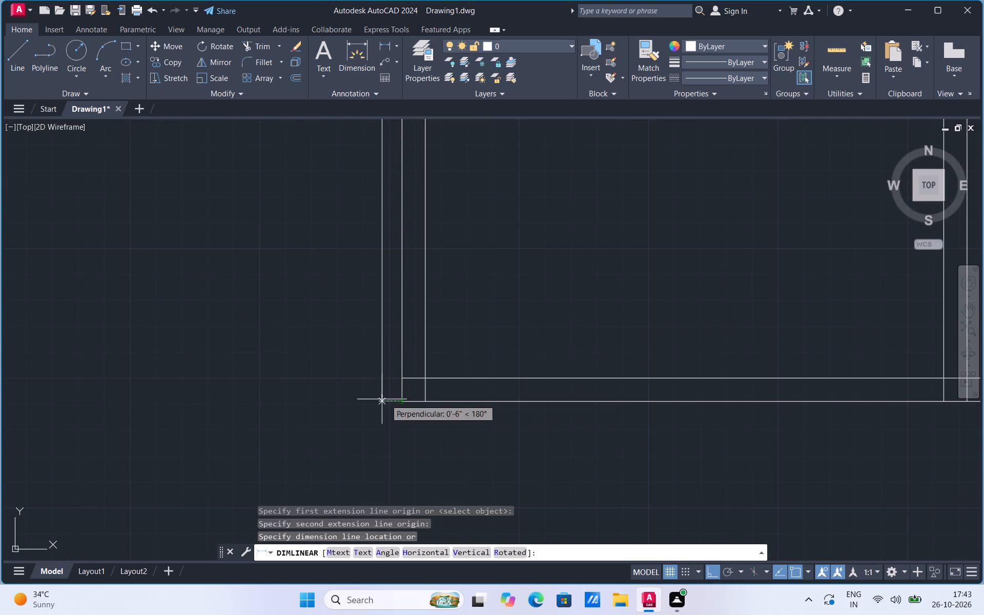
{"action": "left_click", "coordinate": [290, 402]}
Add a vertical linear dimension for the top outer wall's thickness, between the left wall and the overall height dimension.
{"action": "scroll", "coordinate": [348, 467], "scroll_direction": "down", "scroll_amount": 3}
{"action": "scroll", "coordinate": [330, 255], "scroll_direction": "up", "scroll_amount": 2}
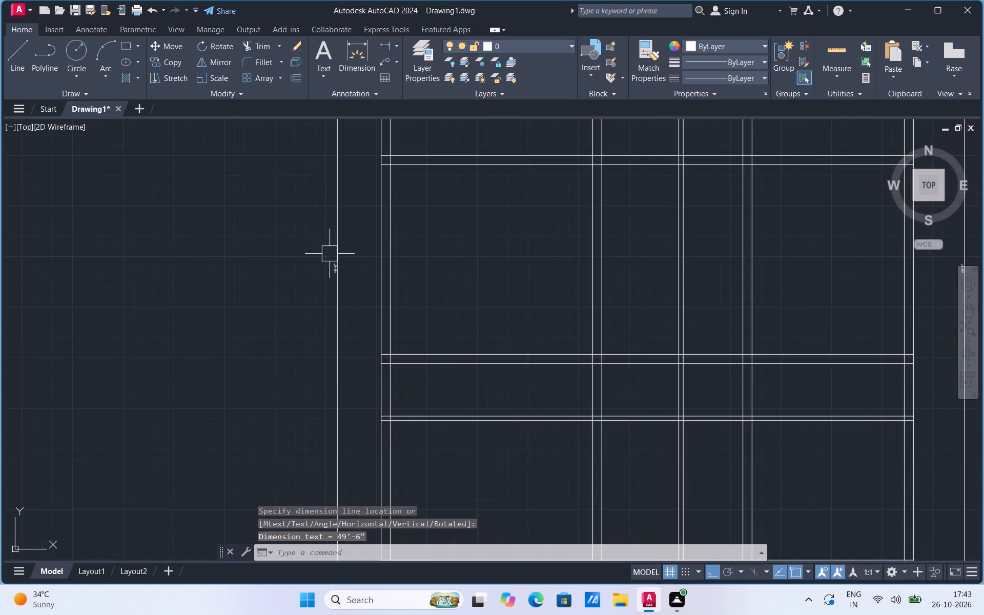
{"action": "scroll", "coordinate": [386, 411], "scroll_direction": "down", "scroll_amount": 3}
{"action": "scroll", "coordinate": [397, 281], "scroll_direction": "up", "scroll_amount": 4}
{"action": "scroll", "coordinate": [379, 182], "scroll_direction": "up", "scroll_amount": 1}
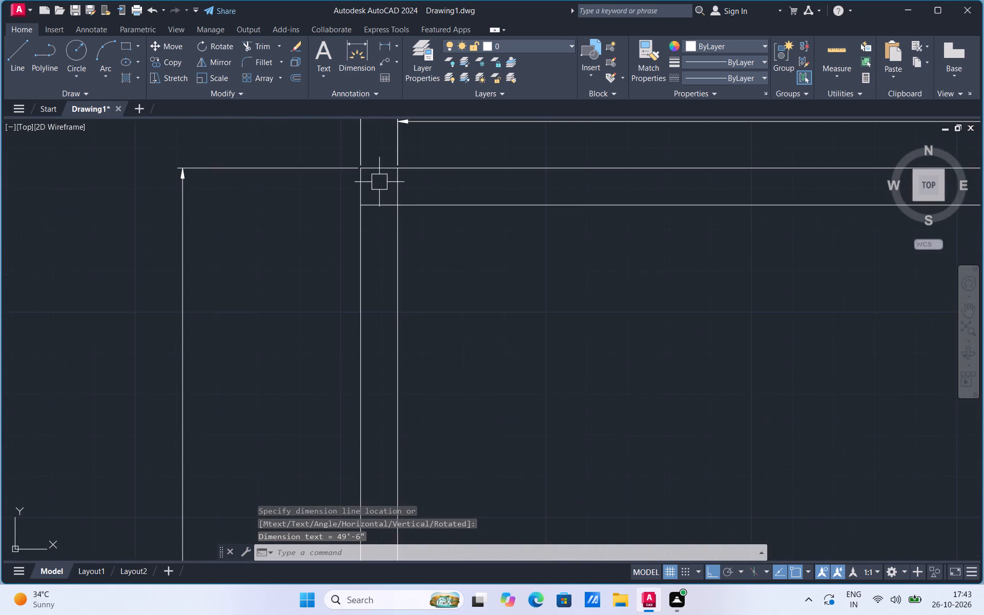
{"action": "left_click", "coordinate": [387, 45]}
{"action": "scroll", "coordinate": [505, 397], "scroll_direction": "down", "scroll_amount": 1}
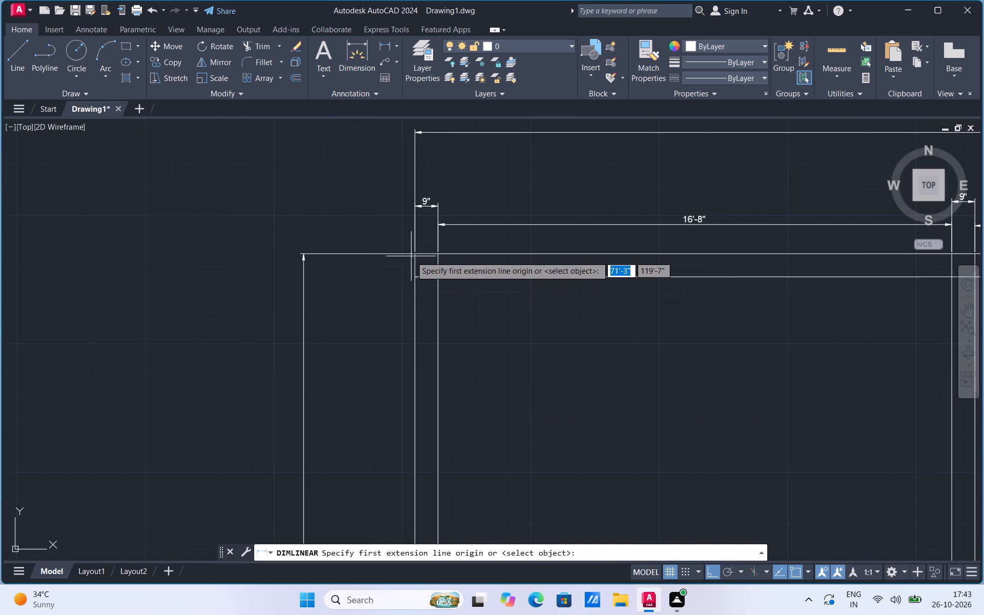
{"action": "scroll", "coordinate": [411, 256], "scroll_direction": "up", "scroll_amount": 2}
{"action": "left_click", "coordinate": [416, 251]}
{"action": "left_click", "coordinate": [419, 309]}
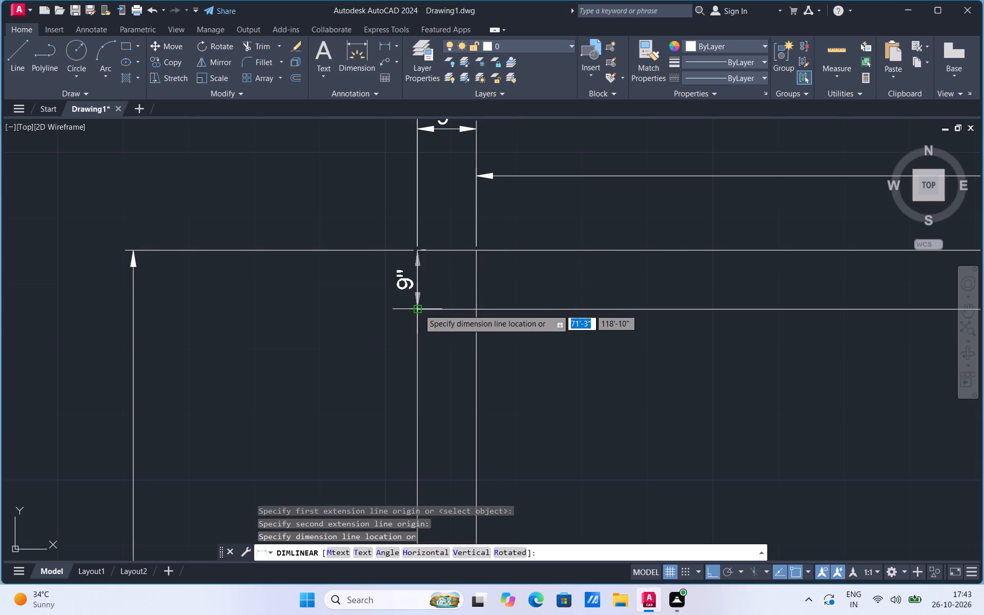
{"action": "left_click", "coordinate": [225, 332]}
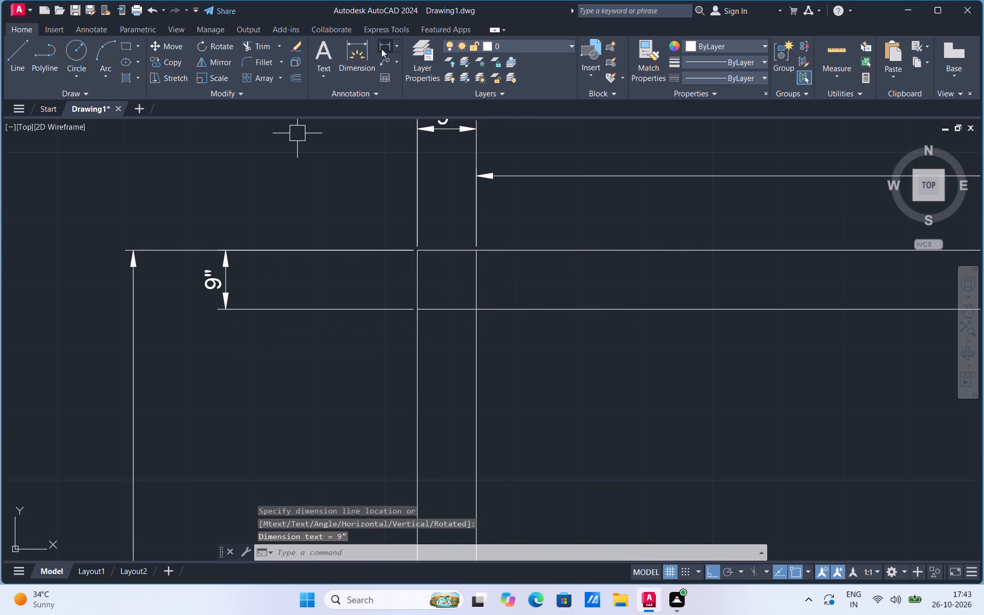
Add a vertical linear dimension beside the left wall for the first room row, from the top wall's inner line to the first interior wall.
{"action": "left_click", "coordinate": [384, 49]}
{"action": "left_click", "coordinate": [417, 310]}
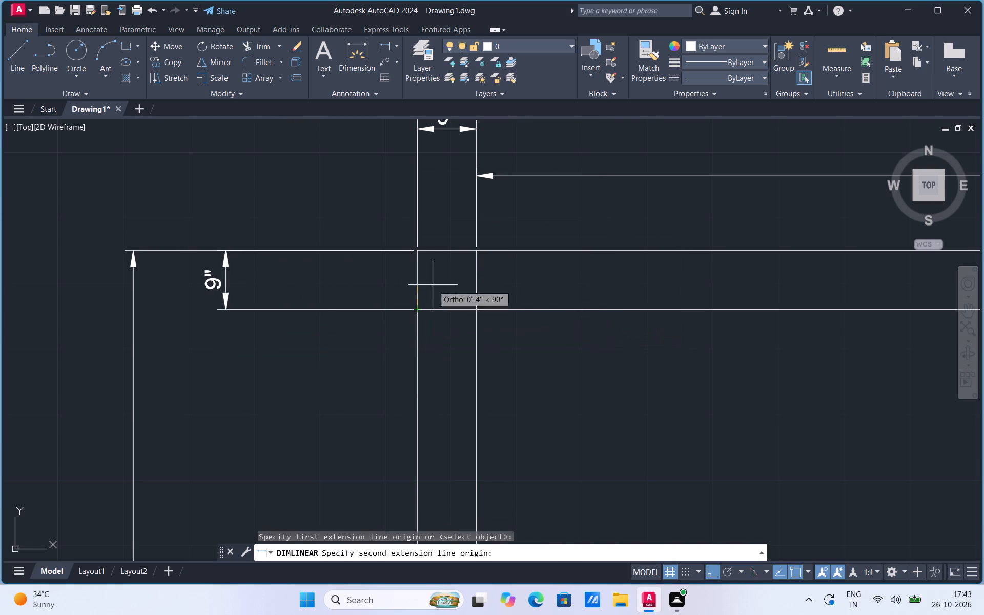
{"action": "scroll", "coordinate": [475, 202], "scroll_direction": "down", "scroll_amount": 3}
{"action": "scroll", "coordinate": [457, 268], "scroll_direction": "down", "scroll_amount": 1}
{"action": "scroll", "coordinate": [453, 367], "scroll_direction": "up", "scroll_amount": 2}
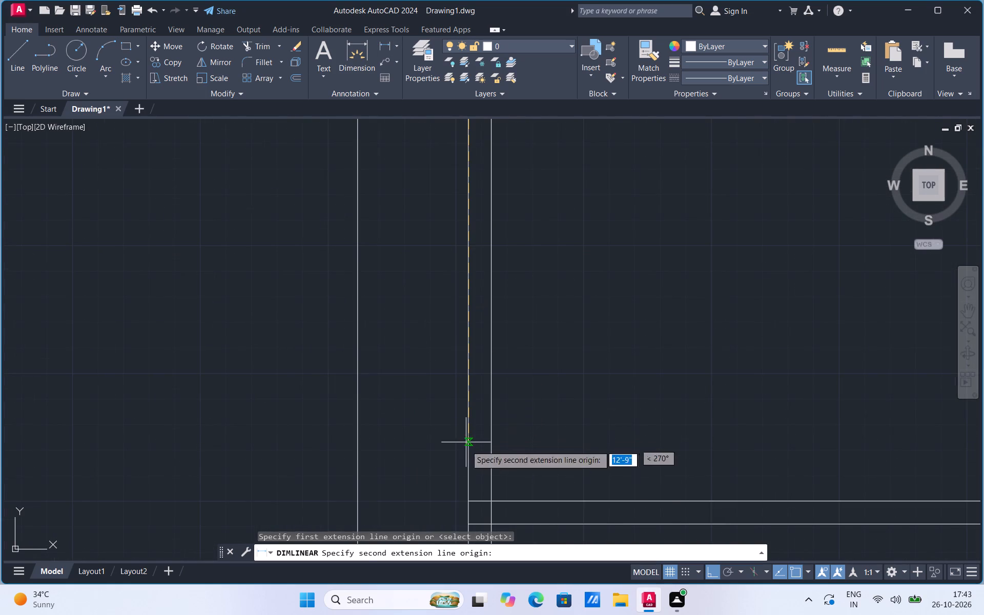
{"action": "left_click", "coordinate": [467, 502]}
{"action": "scroll", "coordinate": [466, 502], "scroll_direction": "down", "scroll_amount": 1}
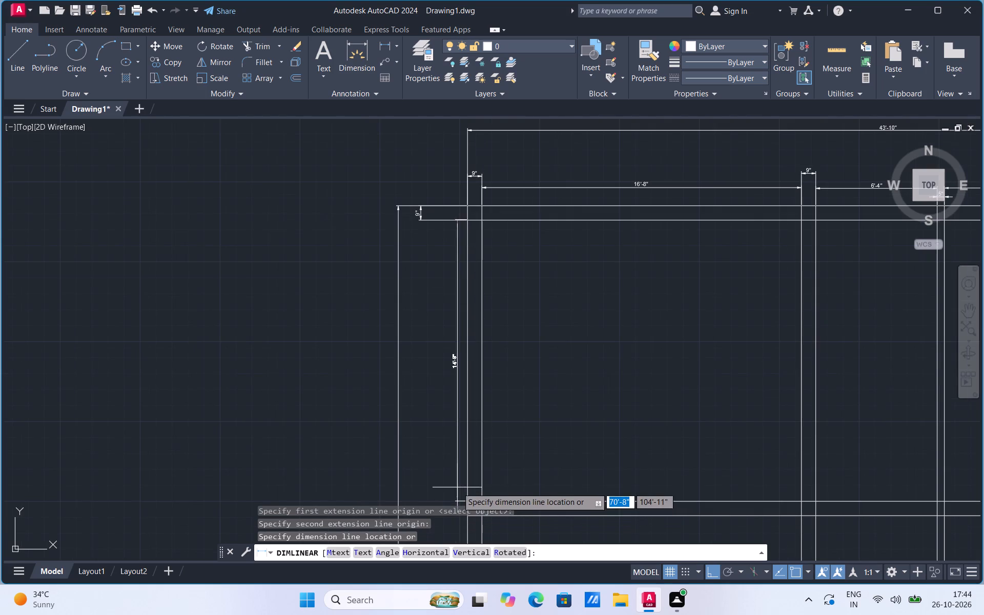
{"action": "left_click", "coordinate": [444, 471]}
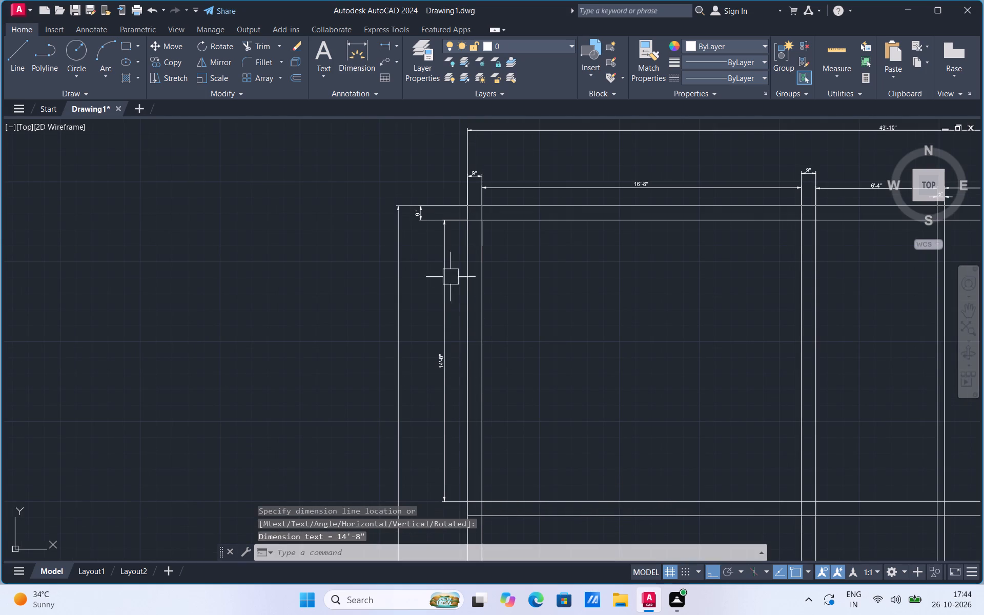
Add a vertical linear dimension for the first horizontal interior wall's thickness, between the left wall and the overall height dimension.
{"action": "left_click", "coordinate": [385, 48]}
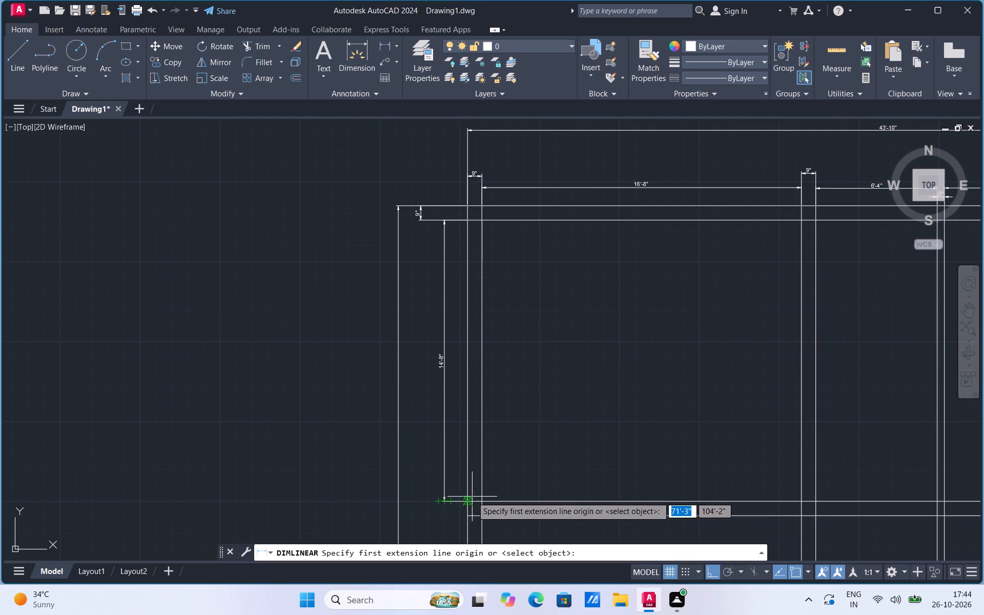
{"action": "scroll", "coordinate": [469, 517], "scroll_direction": "up", "scroll_amount": 1}
{"action": "left_click", "coordinate": [467, 493]}
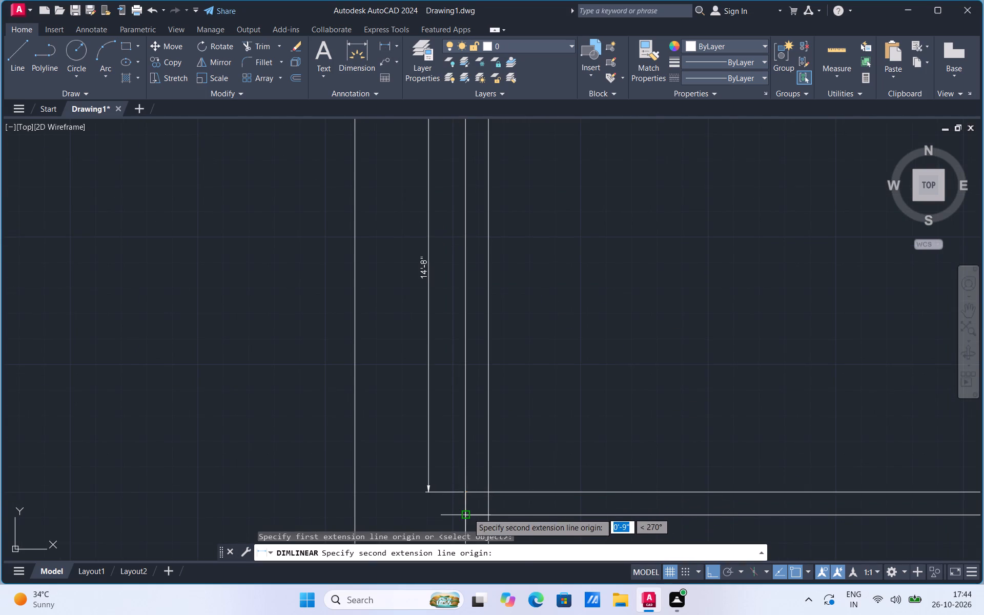
{"action": "left_click", "coordinate": [468, 517]}
{"action": "scroll", "coordinate": [468, 502], "scroll_direction": "down", "scroll_amount": 1}
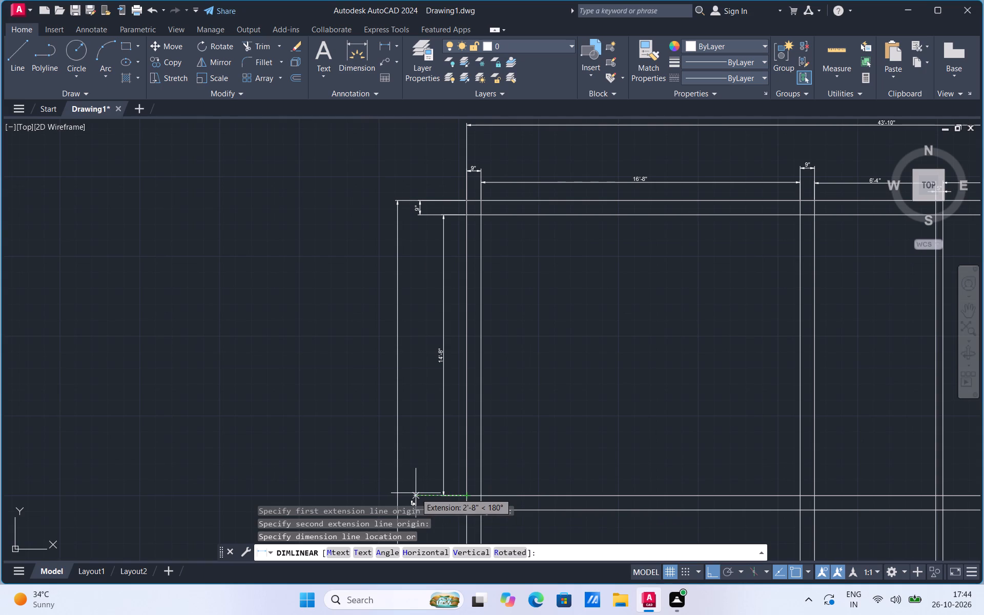
{"action": "left_click", "coordinate": [423, 489]}
Add a vertical linear dimension beside the left wall for the second room row, between the first and second horizontal interior walls.
{"action": "left_click", "coordinate": [384, 47]}
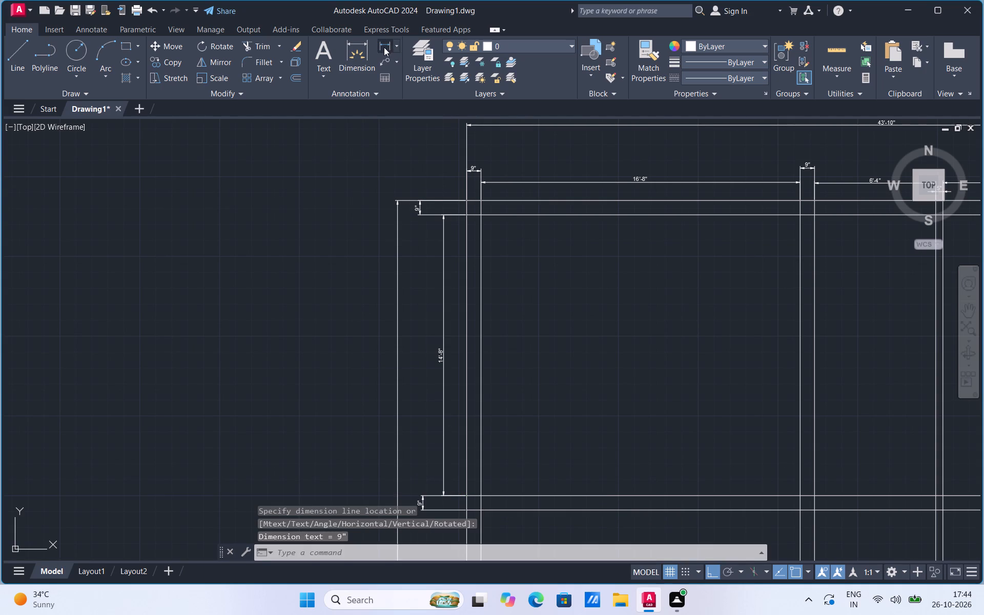
{"action": "scroll", "coordinate": [435, 187], "scroll_direction": "down", "scroll_amount": 2}
{"action": "scroll", "coordinate": [444, 316], "scroll_direction": "up", "scroll_amount": 2}
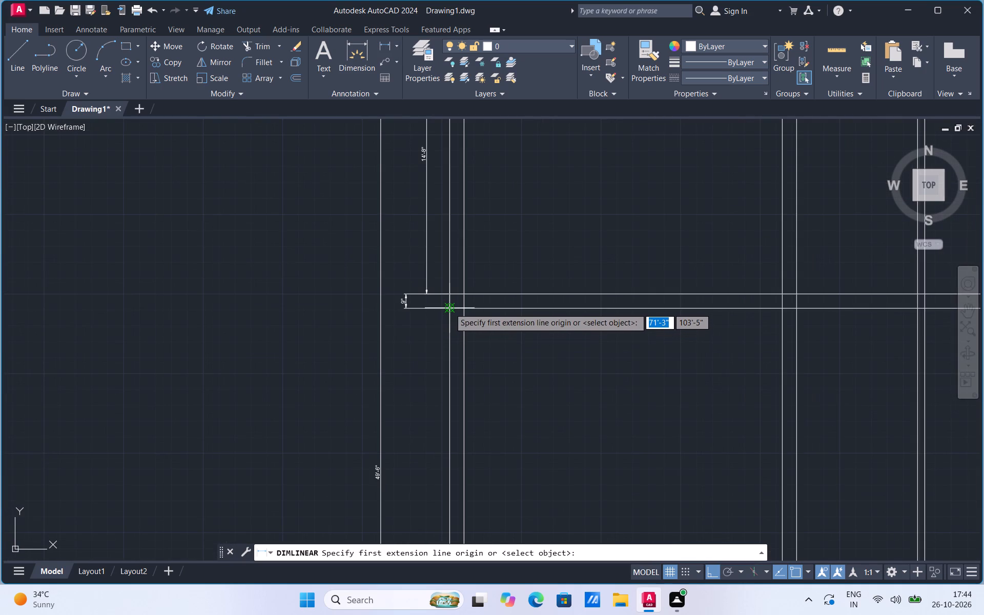
{"action": "left_click", "coordinate": [449, 308]}
{"action": "scroll", "coordinate": [449, 308], "scroll_direction": "down", "scroll_amount": 3}
{"action": "scroll", "coordinate": [457, 370], "scroll_direction": "up", "scroll_amount": 2}
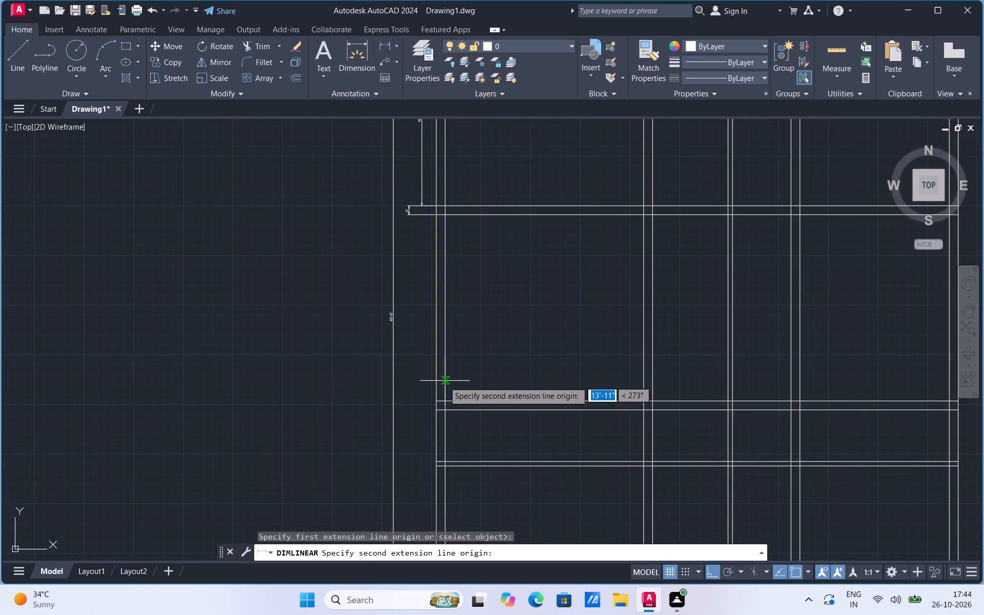
{"action": "left_click", "coordinate": [438, 399]}
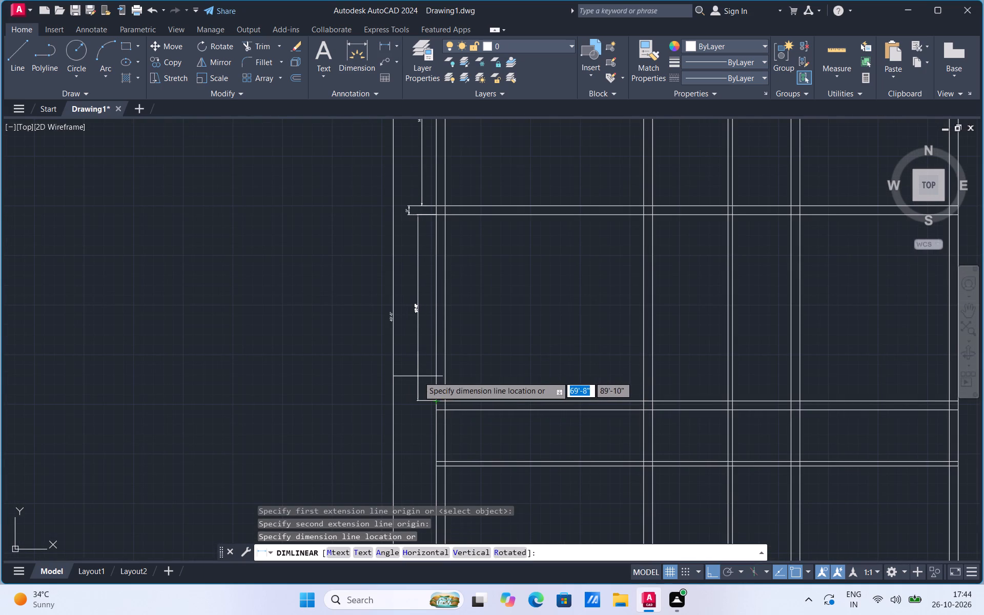
{"action": "left_click", "coordinate": [418, 376]}
Add a vertical linear dimension for the second horizontal interior wall's thickness, between the left wall and the overall height dimension.
{"action": "scroll", "coordinate": [418, 335], "scroll_direction": "up", "scroll_amount": 3}
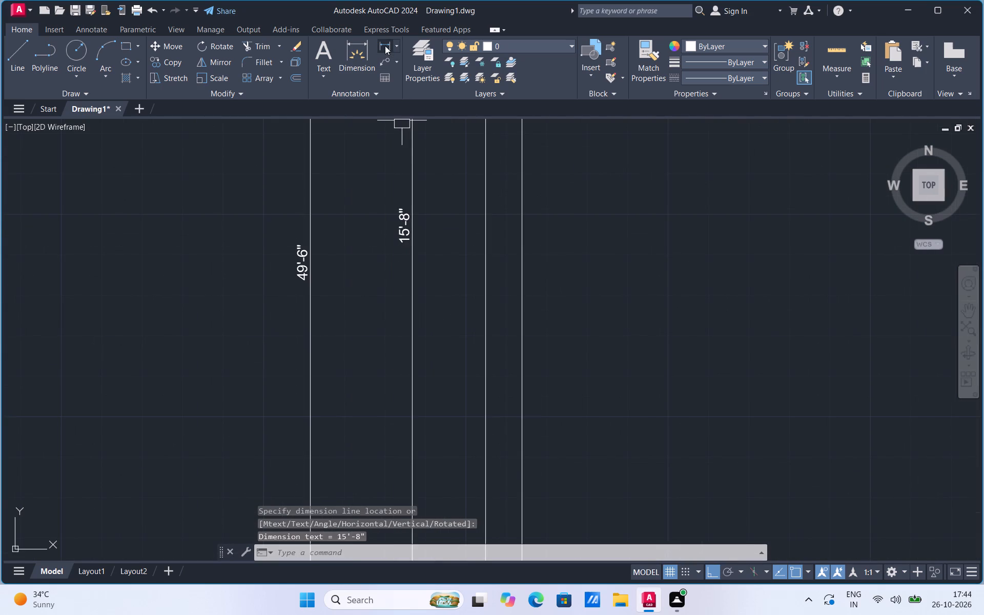
{"action": "left_click", "coordinate": [384, 45]}
{"action": "scroll", "coordinate": [463, 234], "scroll_direction": "down", "scroll_amount": 2}
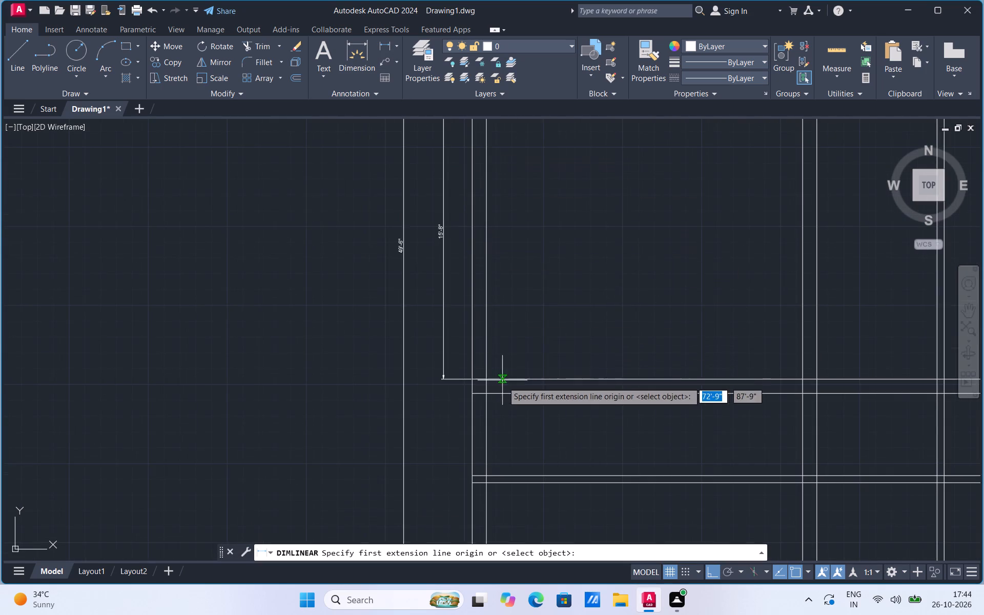
{"action": "scroll", "coordinate": [498, 381], "scroll_direction": "up", "scroll_amount": 2}
{"action": "left_click", "coordinate": [437, 379]}
{"action": "left_click", "coordinate": [439, 416]}
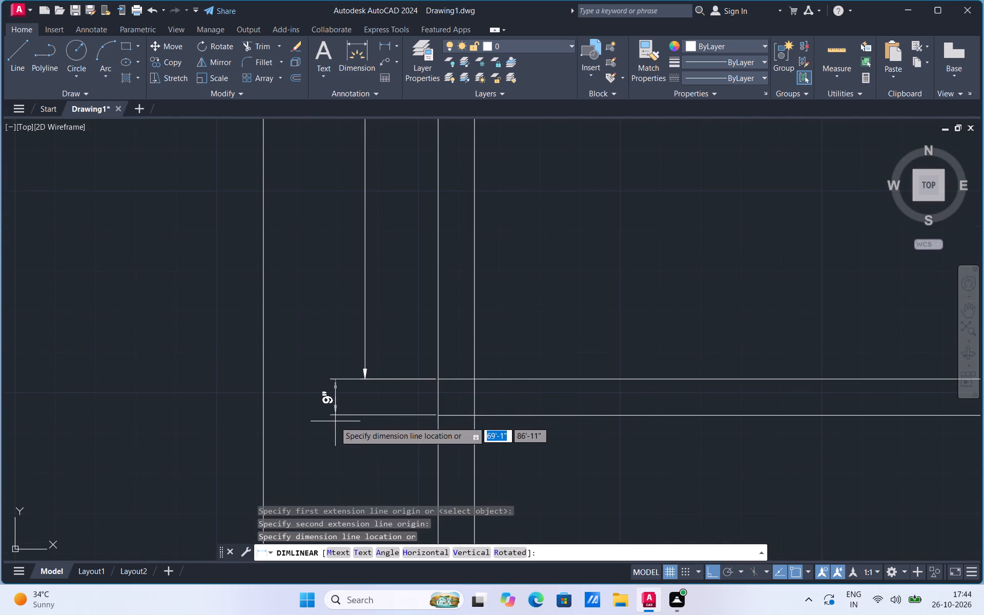
{"action": "left_click", "coordinate": [335, 421]}
Add a vertical linear dimension beside the left wall for the narrow third row, between the second and third horizontal interior walls.
{"action": "left_click", "coordinate": [383, 49]}
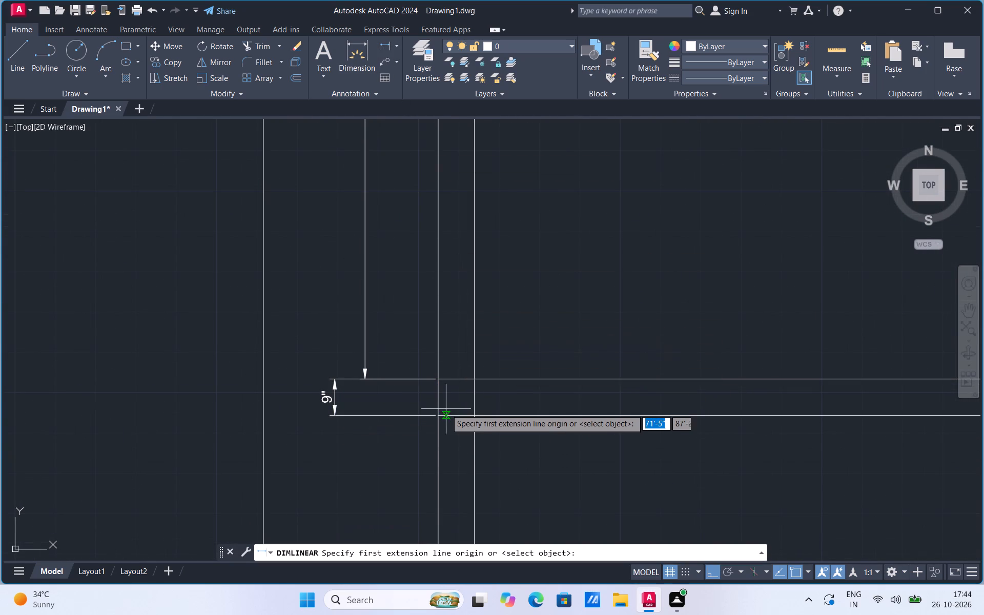
{"action": "left_click", "coordinate": [443, 416]}
{"action": "scroll", "coordinate": [477, 238], "scroll_direction": "down", "scroll_amount": 2}
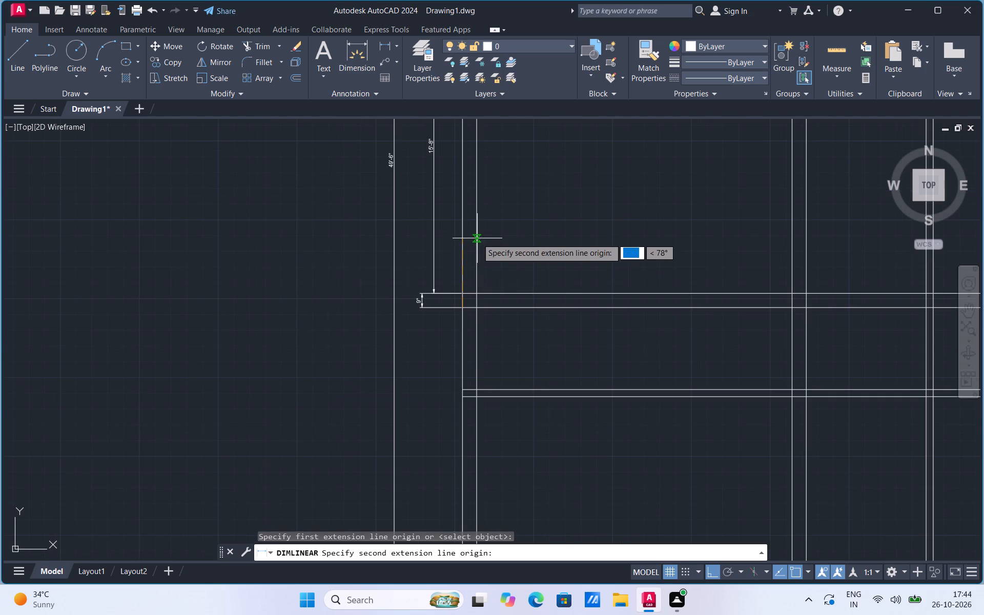
{"action": "scroll", "coordinate": [470, 392], "scroll_direction": "up", "scroll_amount": 1}
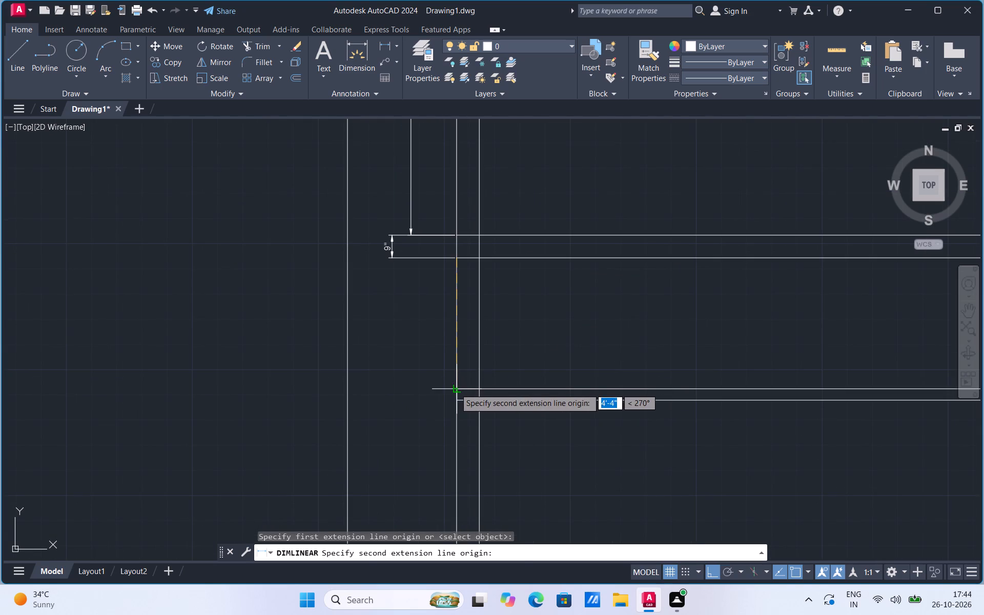
{"action": "left_click", "coordinate": [455, 388]}
{"action": "left_click", "coordinate": [421, 382]}
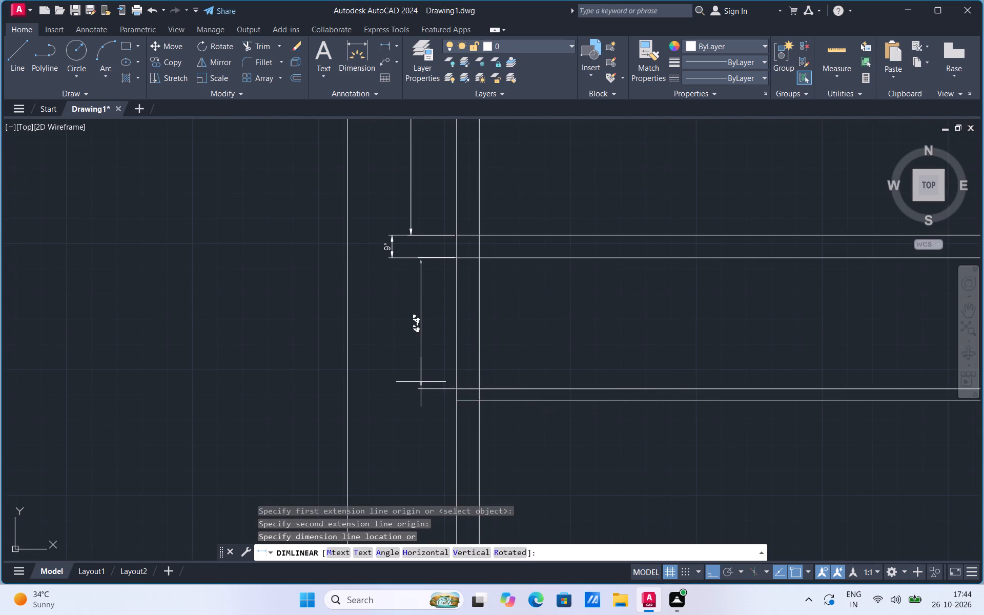
Add a vertical linear dimension for the third horizontal interior wall's thickness, between the left wall and the overall height dimension.
{"action": "left_click", "coordinate": [387, 50]}
{"action": "scroll", "coordinate": [459, 390], "scroll_direction": "up", "scroll_amount": 1}
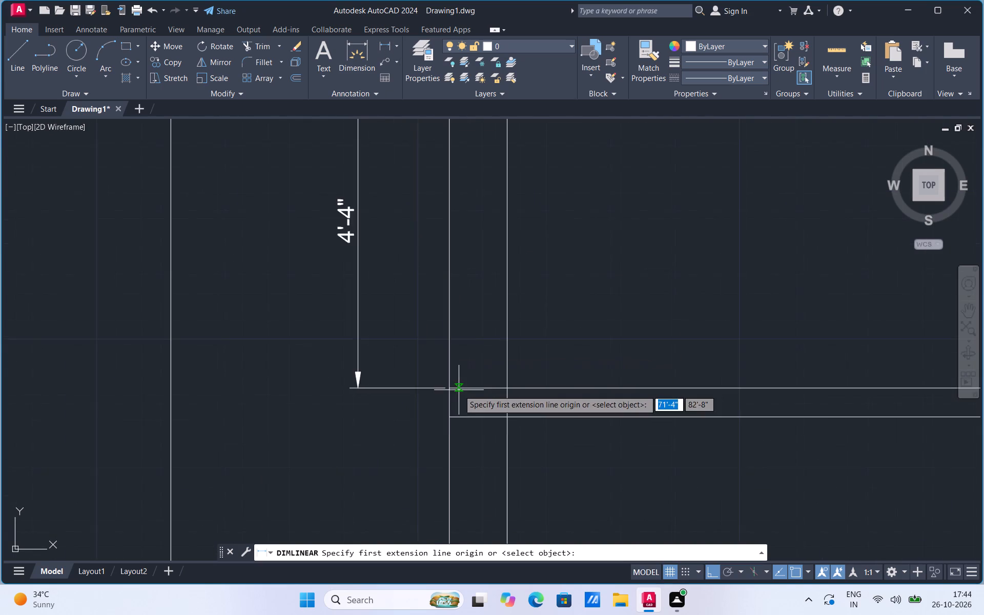
{"action": "scroll", "coordinate": [459, 390], "scroll_direction": "up", "scroll_amount": 2}
{"action": "left_click", "coordinate": [443, 386]}
{"action": "left_click", "coordinate": [441, 436]}
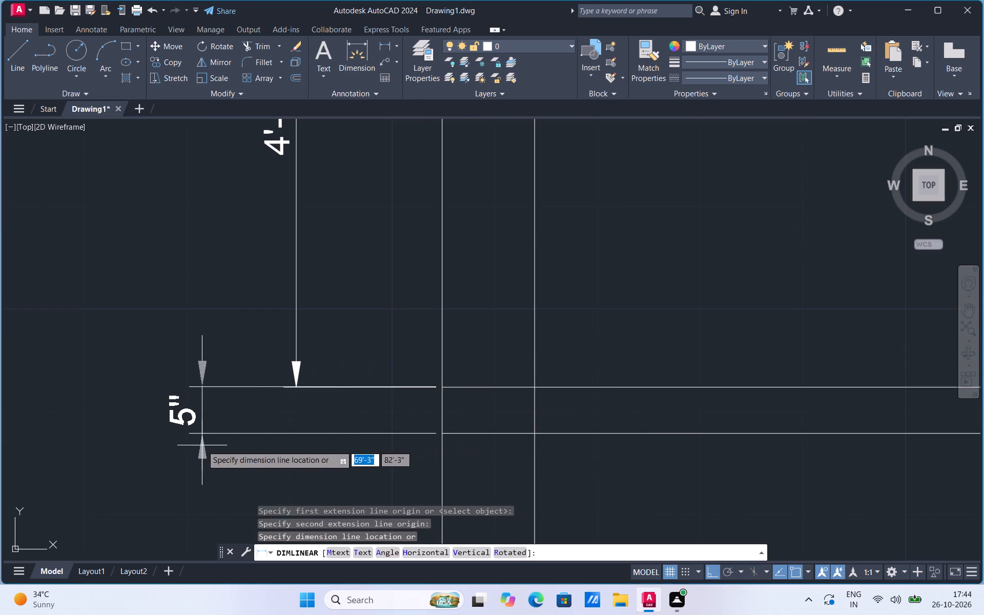
{"action": "left_click", "coordinate": [202, 445]}
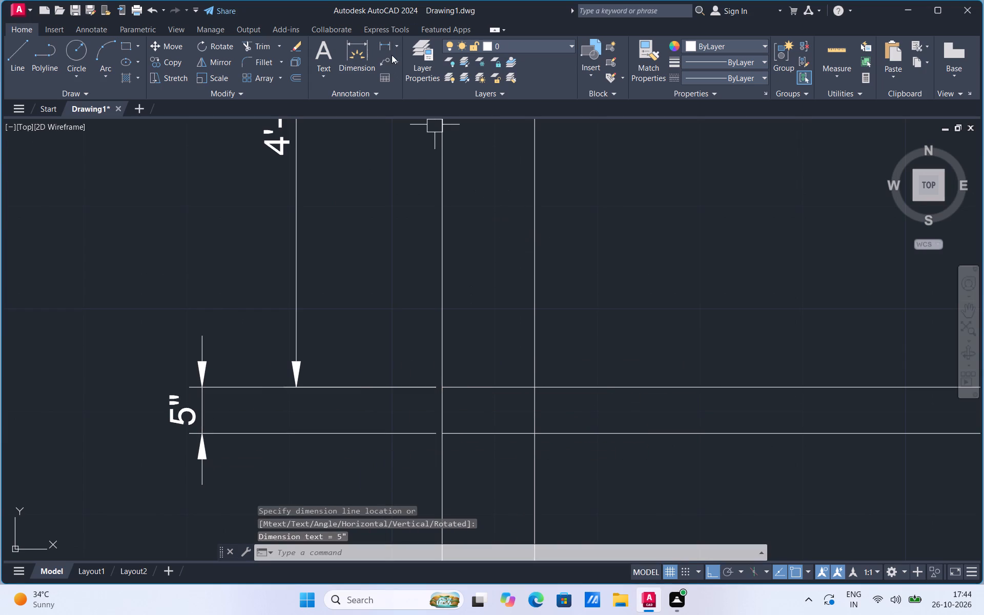
Add a vertical linear dimension beside the left wall for the bottom room row, from the third interior wall to the bottom wall's inner line.
{"action": "left_click", "coordinate": [387, 44]}
{"action": "scroll", "coordinate": [483, 191], "scroll_direction": "down", "scroll_amount": 3}
{"action": "scroll", "coordinate": [472, 259], "scroll_direction": "up", "scroll_amount": 1}
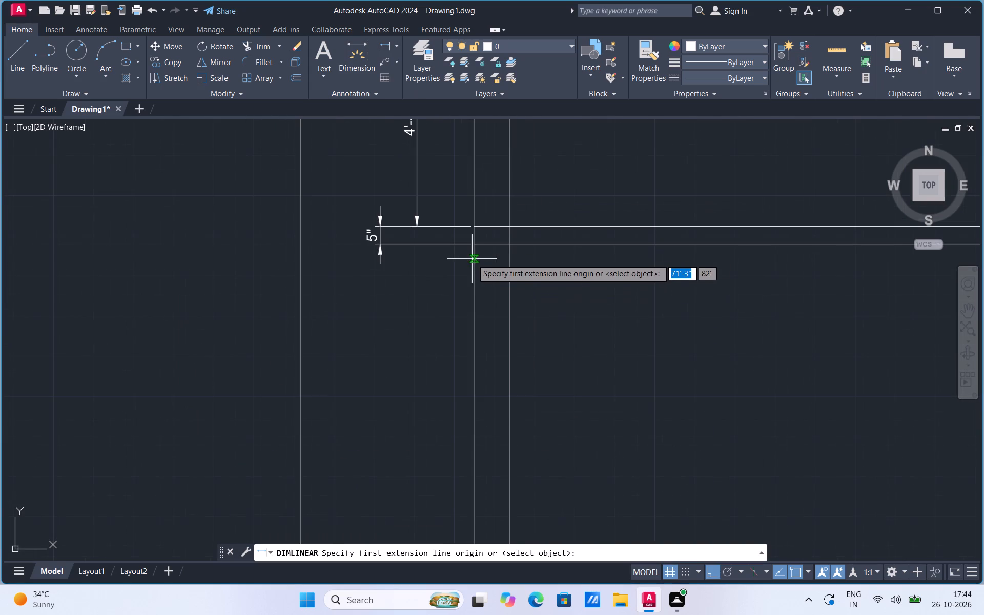
{"action": "left_click", "coordinate": [475, 244]}
{"action": "scroll", "coordinate": [456, 289], "scroll_direction": "down", "scroll_amount": 2}
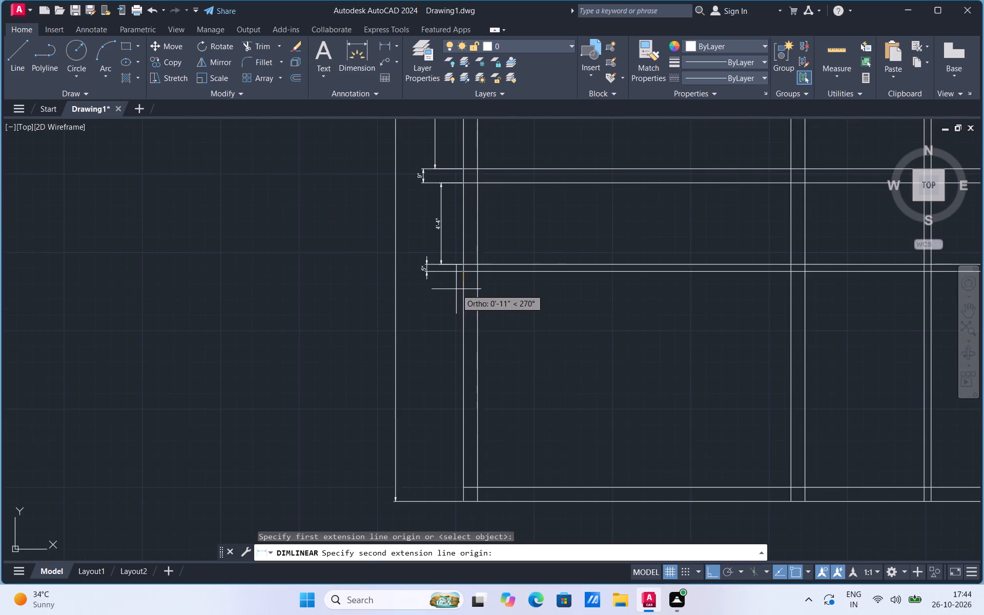
{"action": "left_click", "coordinate": [461, 484]}
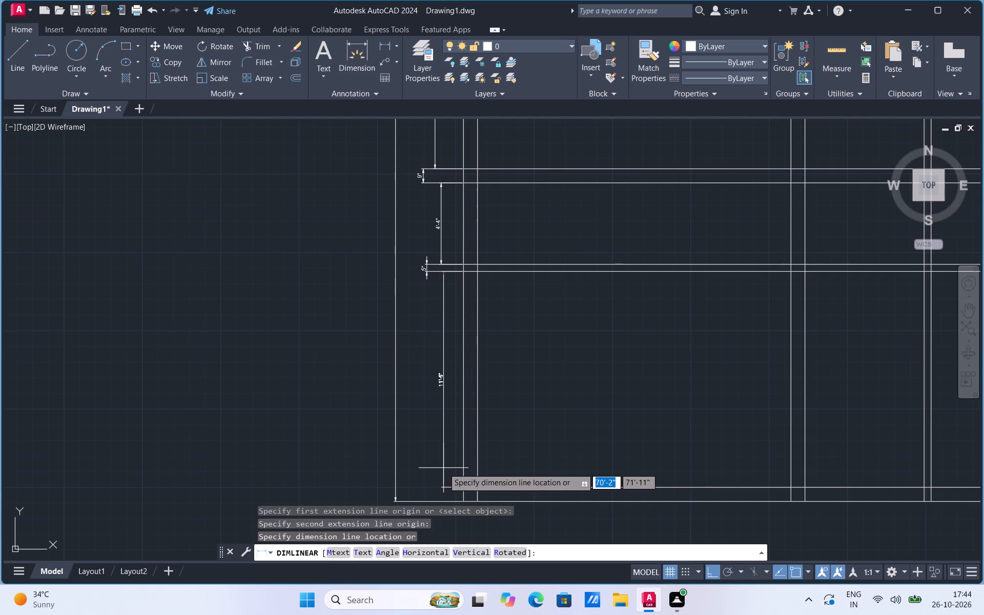
{"action": "left_click", "coordinate": [446, 467]}
Add a vertical linear dimension for the bottom outer wall's thickness, between the left wall and the overall height dimension.
{"action": "scroll", "coordinate": [465, 511], "scroll_direction": "up", "scroll_amount": 1}
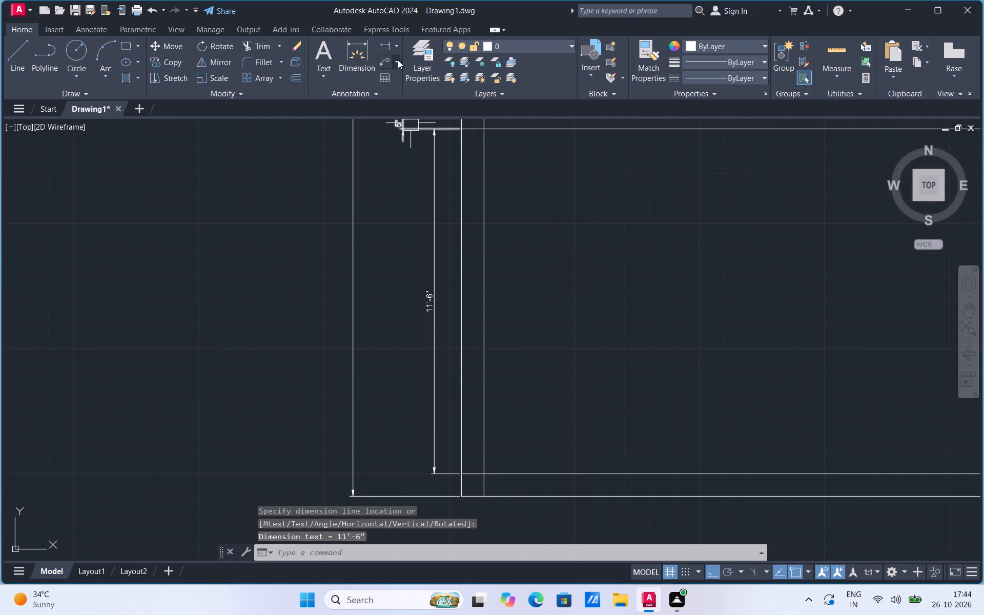
{"action": "left_click", "coordinate": [384, 46]}
{"action": "scroll", "coordinate": [460, 488], "scroll_direction": "up", "scroll_amount": 1}
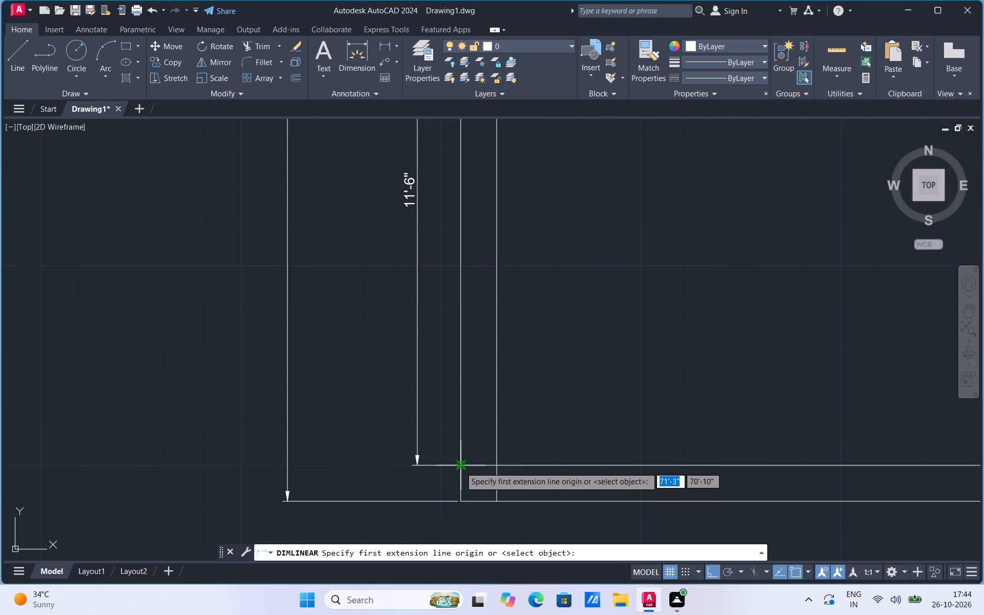
{"action": "left_click", "coordinate": [460, 467]}
{"action": "left_click", "coordinate": [461, 502]}
{"action": "left_click", "coordinate": [362, 485]}
Examine the whole plan's wall grid and the dimensions along its top and left sides.
{"action": "scroll", "coordinate": [353, 384], "scroll_direction": "down", "scroll_amount": 2}
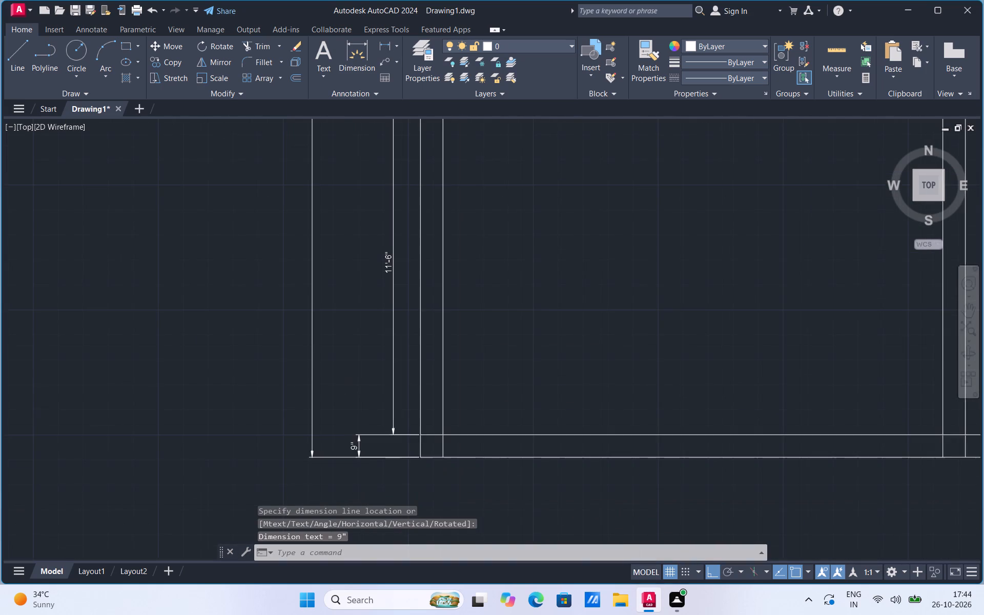
{"action": "scroll", "coordinate": [353, 384], "scroll_direction": "down", "scroll_amount": 1}
{"action": "scroll", "coordinate": [506, 398], "scroll_direction": "up", "scroll_amount": 1}
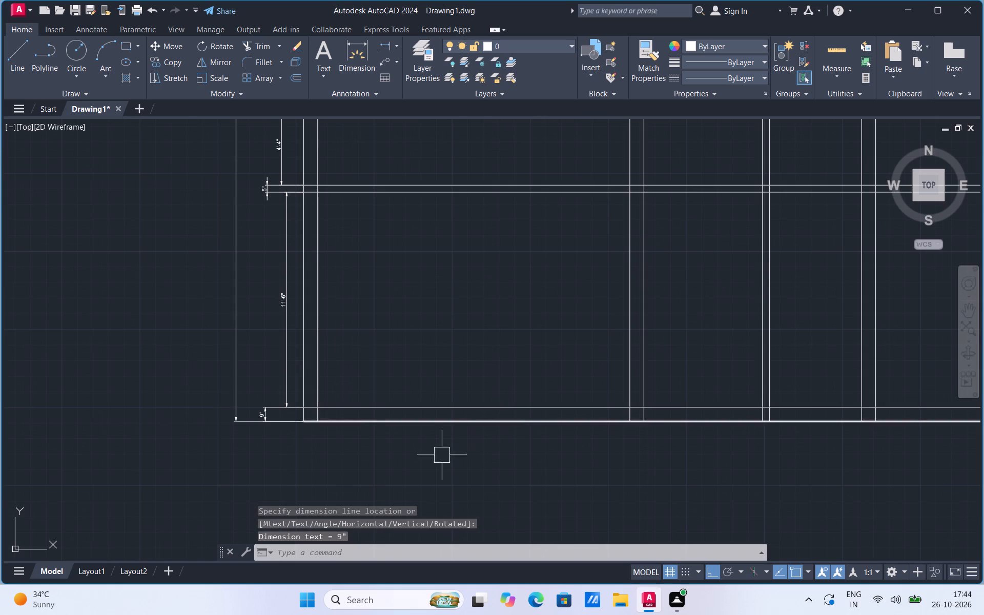
{"action": "scroll", "coordinate": [399, 477], "scroll_direction": "down", "scroll_amount": 2}
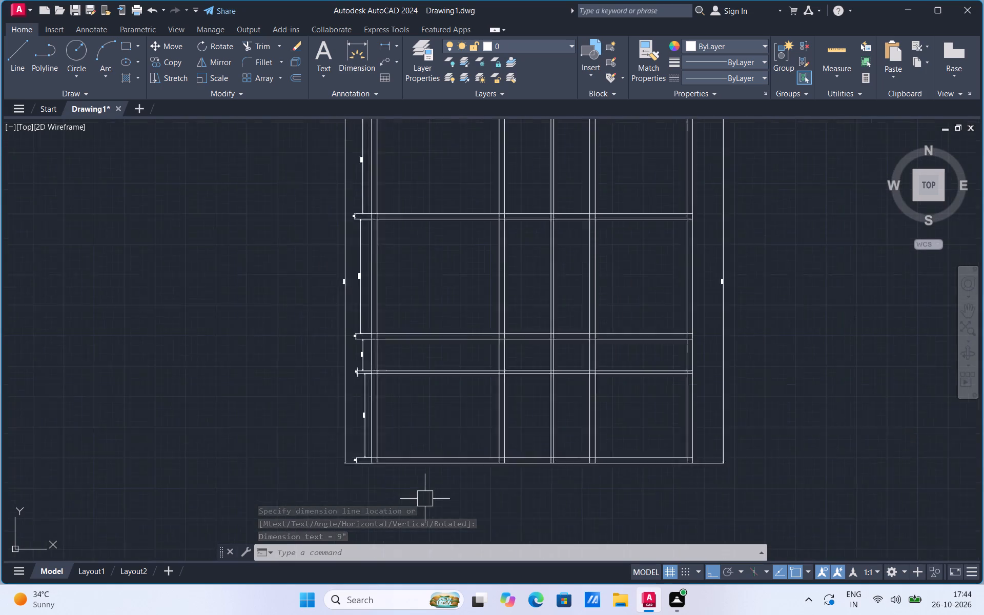
{"action": "scroll", "coordinate": [425, 499], "scroll_direction": "down", "scroll_amount": 1}
{"action": "scroll", "coordinate": [496, 423], "scroll_direction": "up", "scroll_amount": 1}
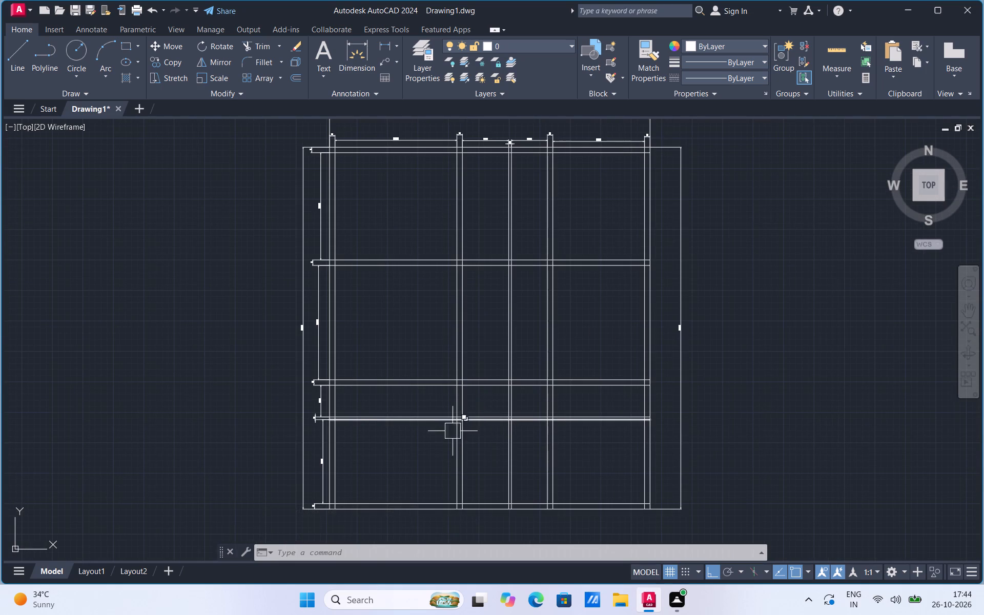
{"action": "scroll", "coordinate": [445, 451], "scroll_direction": "down", "scroll_amount": 1}
{"action": "scroll", "coordinate": [456, 294], "scroll_direction": "up", "scroll_amount": 2}
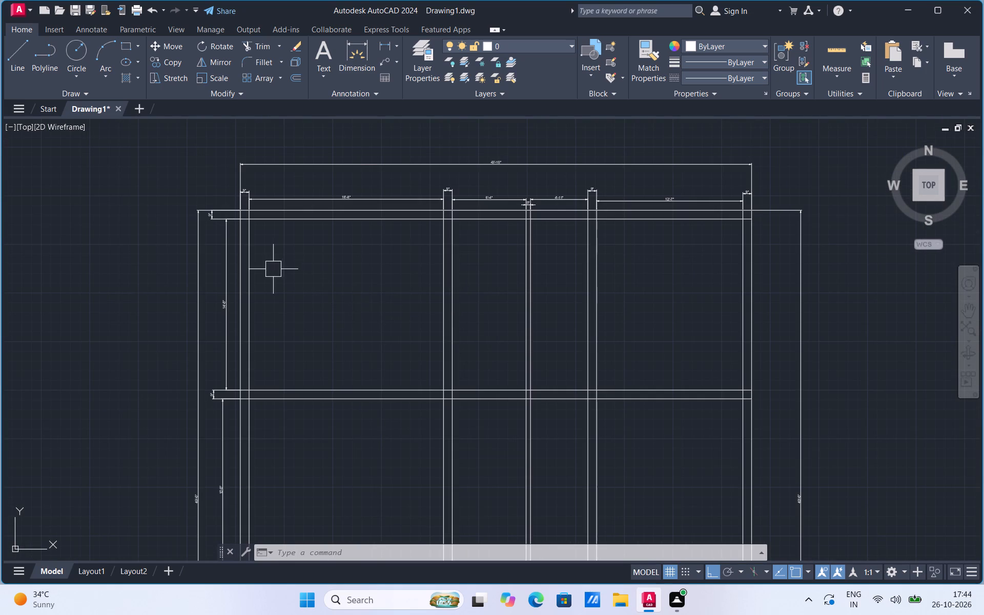
{"action": "scroll", "coordinate": [273, 269], "scroll_direction": "up", "scroll_amount": 1}
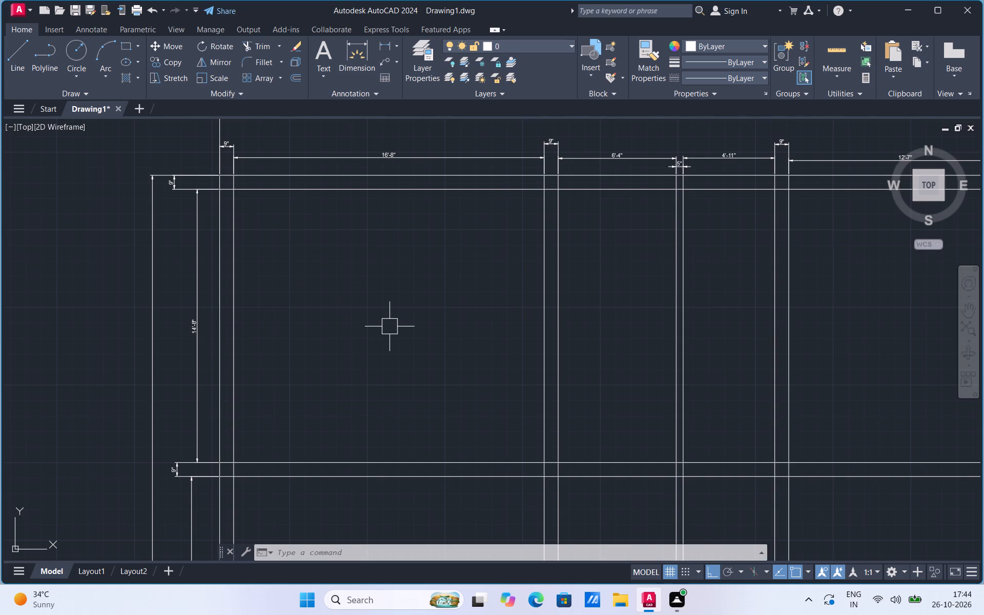
{"action": "scroll", "coordinate": [366, 357], "scroll_direction": "down", "scroll_amount": 1}
{"action": "scroll", "coordinate": [530, 354], "scroll_direction": "up", "scroll_amount": 1}
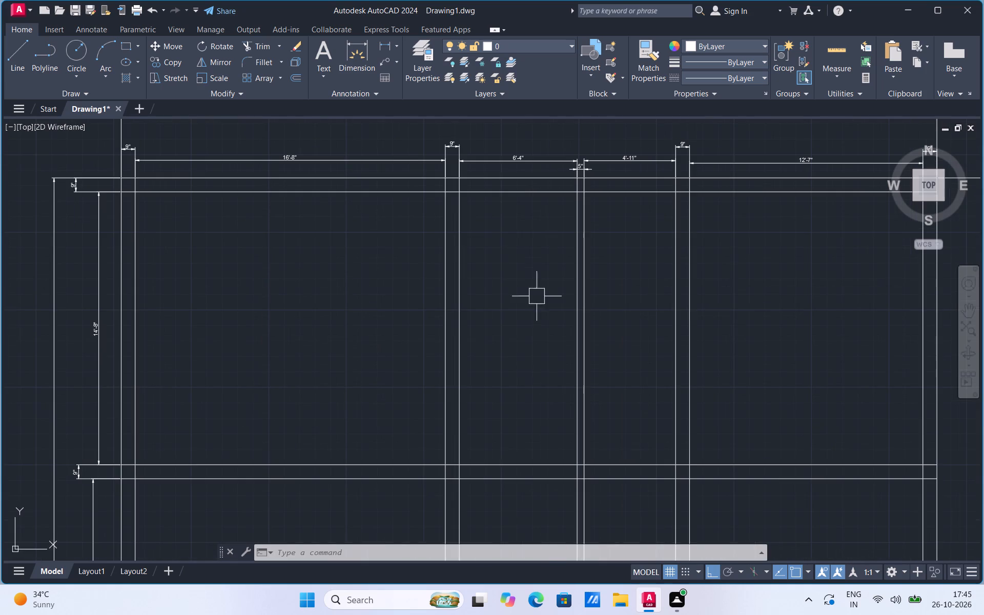
Trim the overlapping inner wall lines at the plan's top-left outer corner.
{"action": "left_click", "coordinate": [217, 47]}
{"action": "left_click", "coordinate": [264, 47]}
{"action": "scroll", "coordinate": [133, 188], "scroll_direction": "up", "scroll_amount": 2}
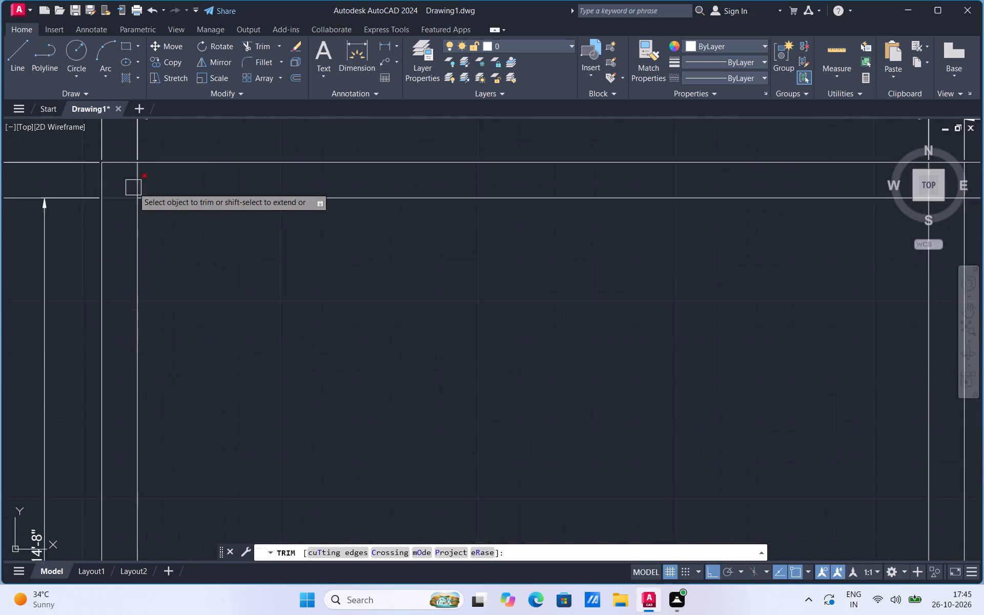
{"action": "scroll", "coordinate": [133, 188], "scroll_direction": "up", "scroll_amount": 1}
{"action": "left_click", "coordinate": [139, 181]}
{"action": "left_click", "coordinate": [121, 200]}
Trim the crossing lines where the first 9" vertical interior wall meets the top outer wall, opening the junction.
{"action": "scroll", "coordinate": [220, 307], "scroll_direction": "down", "scroll_amount": 3}
{"action": "scroll", "coordinate": [459, 266], "scroll_direction": "up", "scroll_amount": 2}
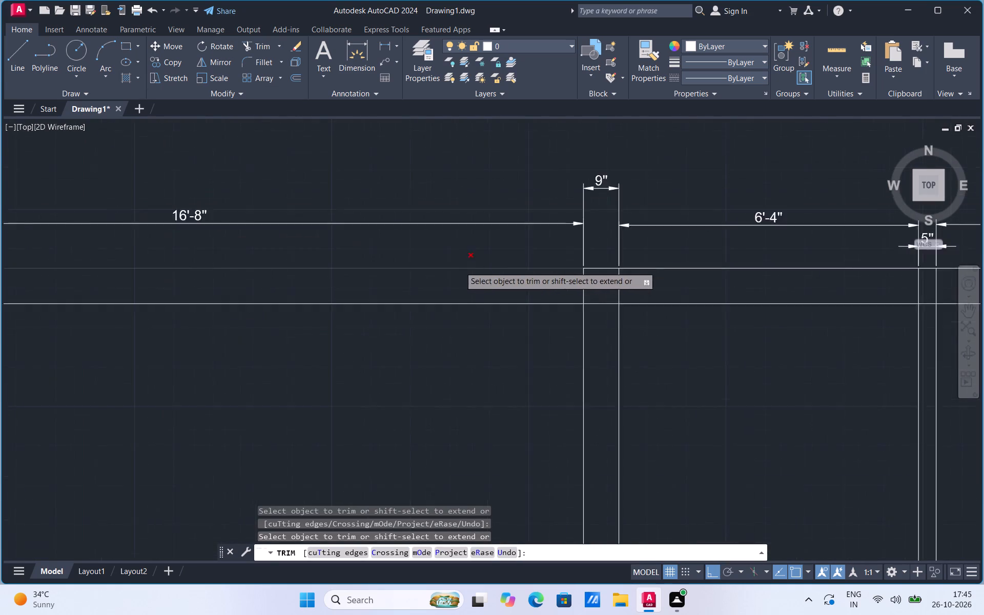
{"action": "left_click", "coordinate": [587, 286]}
{"action": "left_click", "coordinate": [620, 286]}
{"action": "left_click", "coordinate": [598, 303]}
Trim the crossing lines where the 5" vertical interior wall meets the top outer wall, opening the junction.
{"action": "scroll", "coordinate": [409, 346], "scroll_direction": "down", "scroll_amount": 1}
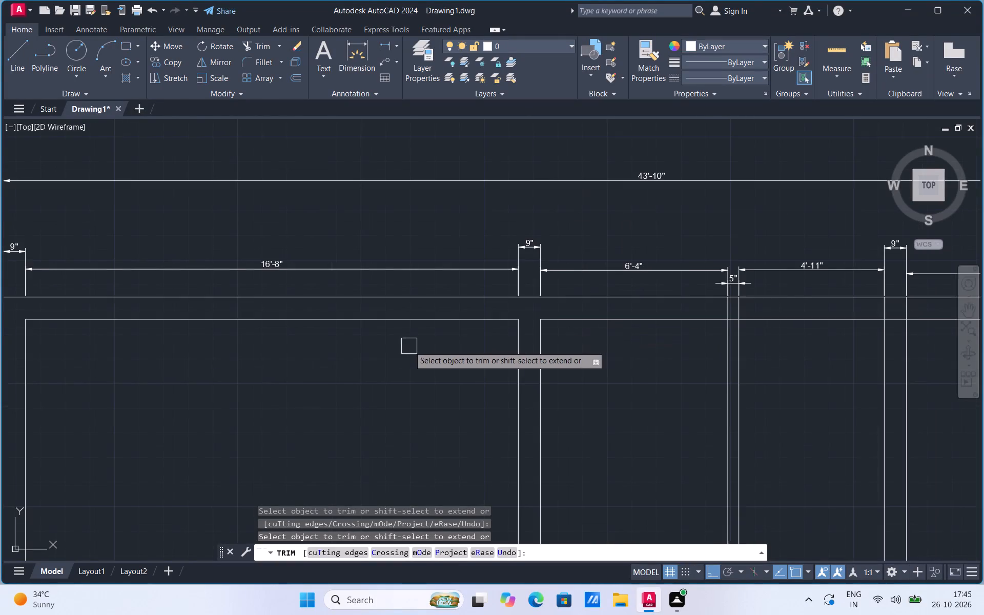
{"action": "scroll", "coordinate": [804, 305], "scroll_direction": "up", "scroll_amount": 1}
{"action": "left_click", "coordinate": [701, 311]}
{"action": "left_click", "coordinate": [687, 311]}
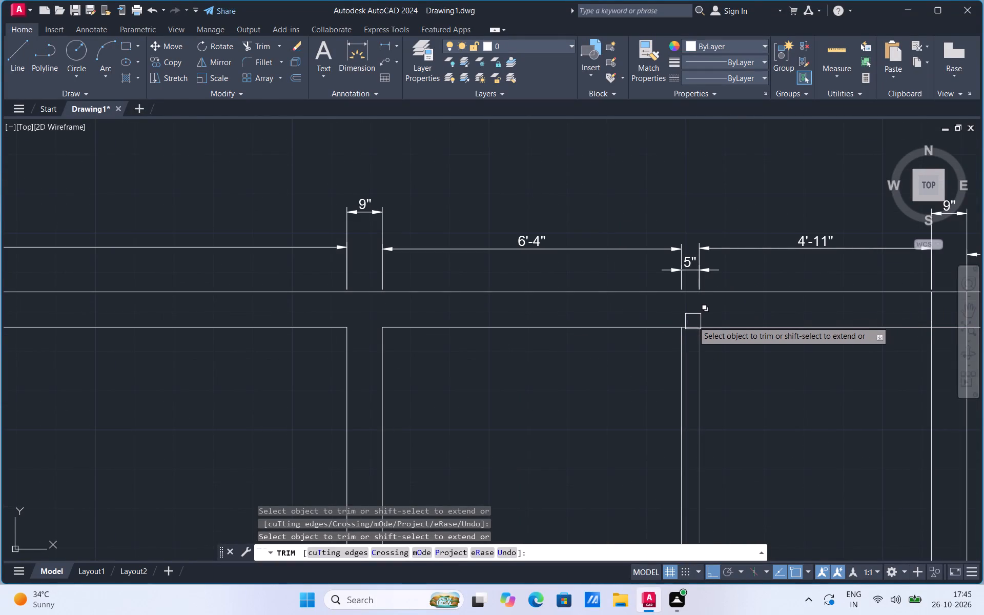
{"action": "scroll", "coordinate": [690, 318], "scroll_direction": "up", "scroll_amount": 2}
{"action": "left_click", "coordinate": [686, 335]}
Trim the crossing lines where the second 9" vertical interior wall meets the top outer wall, opening the junction.
{"action": "scroll", "coordinate": [479, 366], "scroll_direction": "down", "scroll_amount": 3}
{"action": "scroll", "coordinate": [720, 356], "scroll_direction": "up", "scroll_amount": 2}
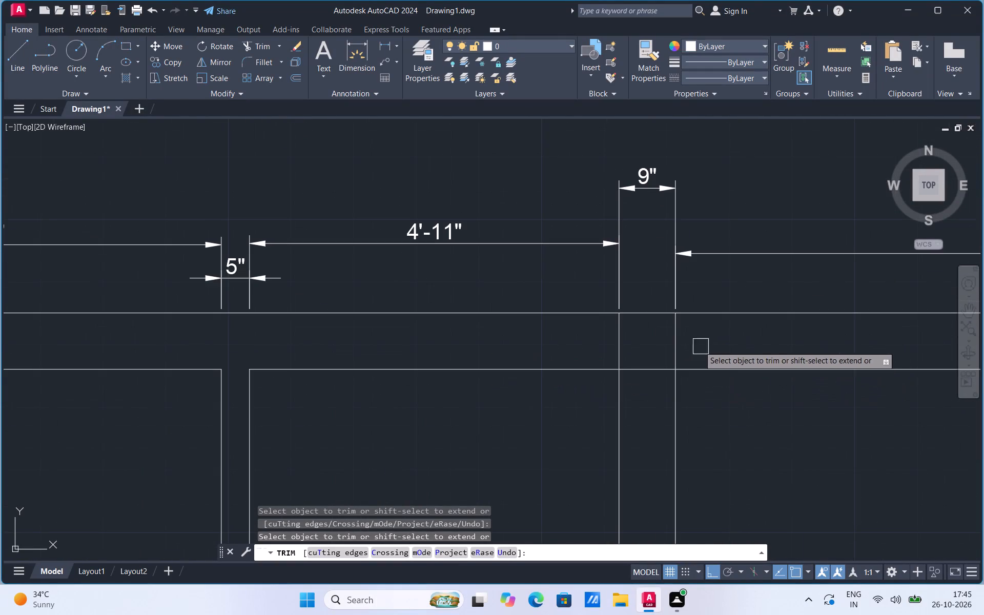
{"action": "left_click", "coordinate": [678, 348]}
{"action": "left_click", "coordinate": [663, 370]}
{"action": "left_click", "coordinate": [623, 339]}
{"action": "scroll", "coordinate": [649, 350], "scroll_direction": "down", "scroll_amount": 3}
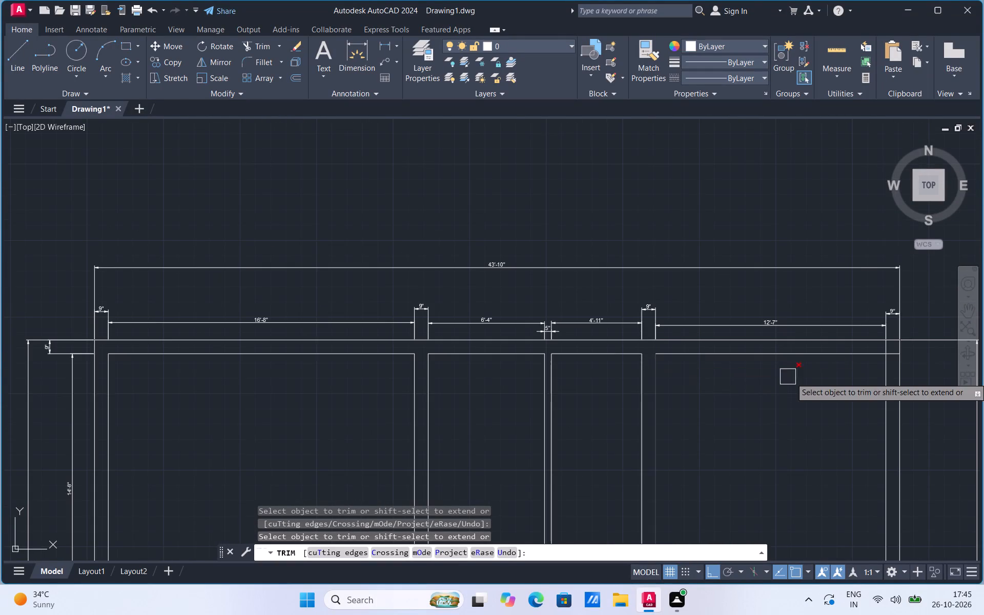
Trim the overlapping inner wall lines at the plan's top-right outer corner.
{"action": "scroll", "coordinate": [896, 342], "scroll_direction": "up", "scroll_amount": 2}
{"action": "left_click", "coordinate": [872, 352]}
{"action": "left_click", "coordinate": [886, 365]}
{"action": "scroll", "coordinate": [832, 350], "scroll_direction": "down", "scroll_amount": 2}
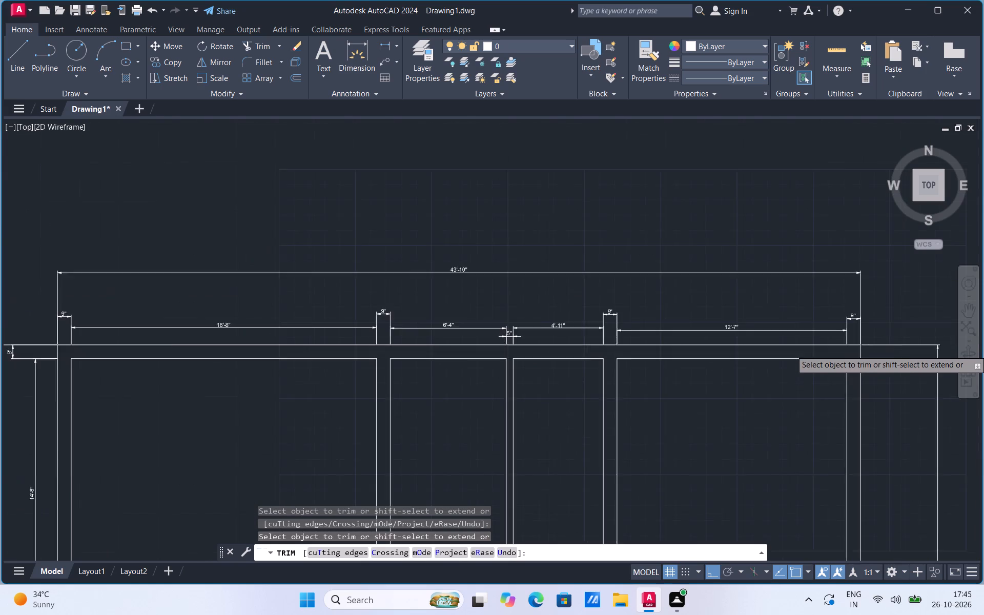
Copy the top wall's inner lines of the 6'-4" and 4'-11" bays 7'6" downward.
{"action": "scroll", "coordinate": [832, 350], "scroll_direction": "down", "scroll_amount": 2}
{"action": "scroll", "coordinate": [728, 428], "scroll_direction": "up", "scroll_amount": 1}
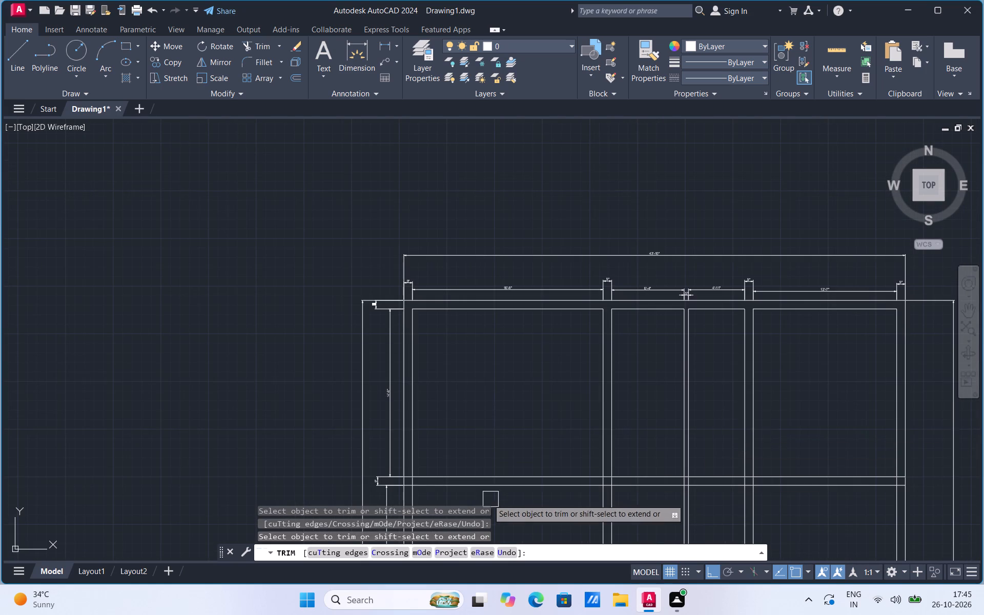
{"action": "scroll", "coordinate": [484, 483], "scroll_direction": "up", "scroll_amount": 1}
{"action": "scroll", "coordinate": [454, 367], "scroll_direction": "down", "scroll_amount": 1}
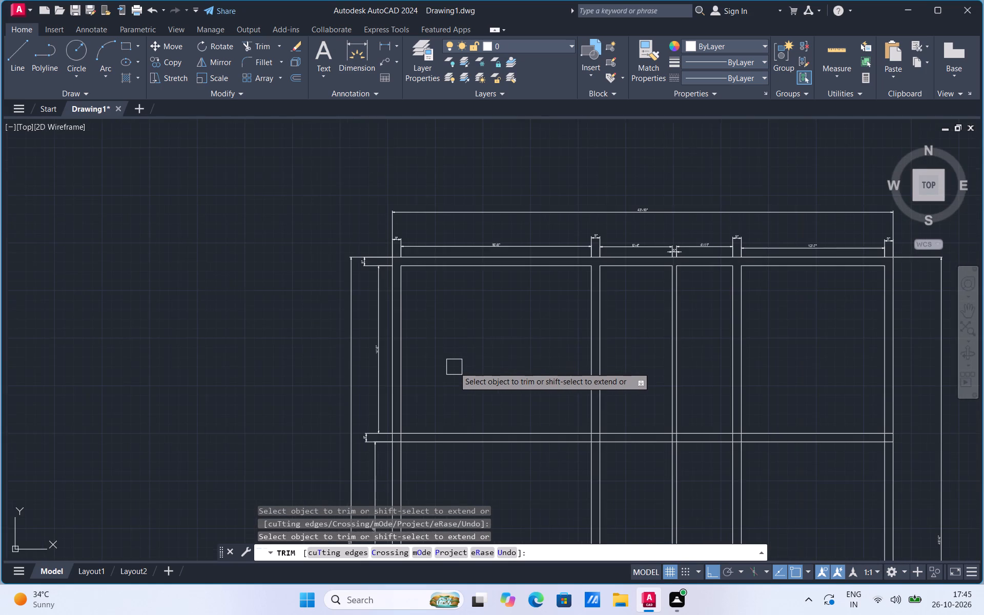
{"action": "scroll", "coordinate": [467, 358], "scroll_direction": "down", "scroll_amount": 1}
{"action": "scroll", "coordinate": [635, 382], "scroll_direction": "up", "scroll_amount": 1}
{"action": "scroll", "coordinate": [506, 426], "scroll_direction": "up", "scroll_amount": 2}
{"action": "scroll", "coordinate": [506, 429], "scroll_direction": "down", "scroll_amount": 1}
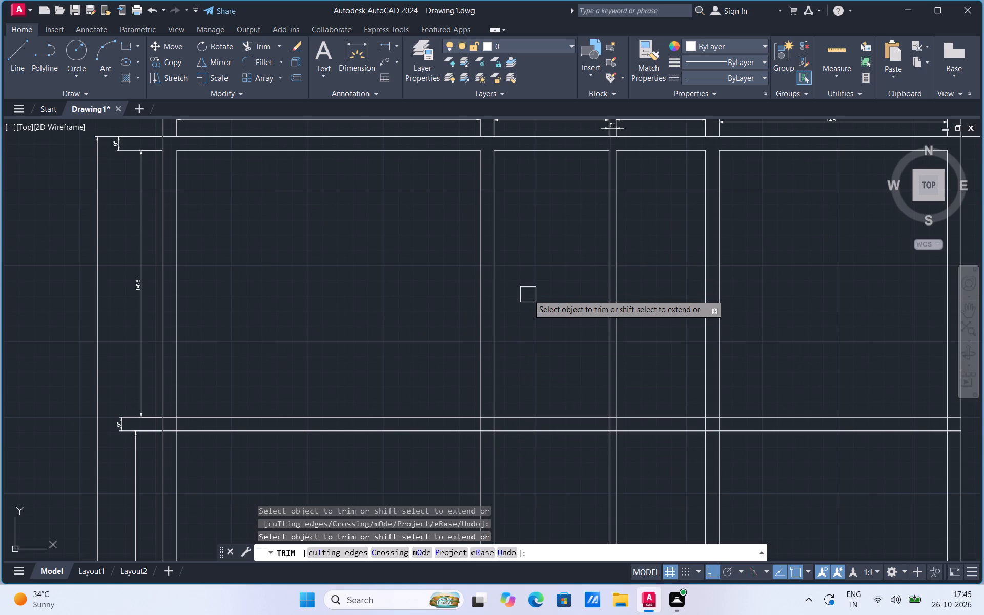
{"action": "key", "text": "Escape"}
{"action": "left_click", "coordinate": [572, 152]}
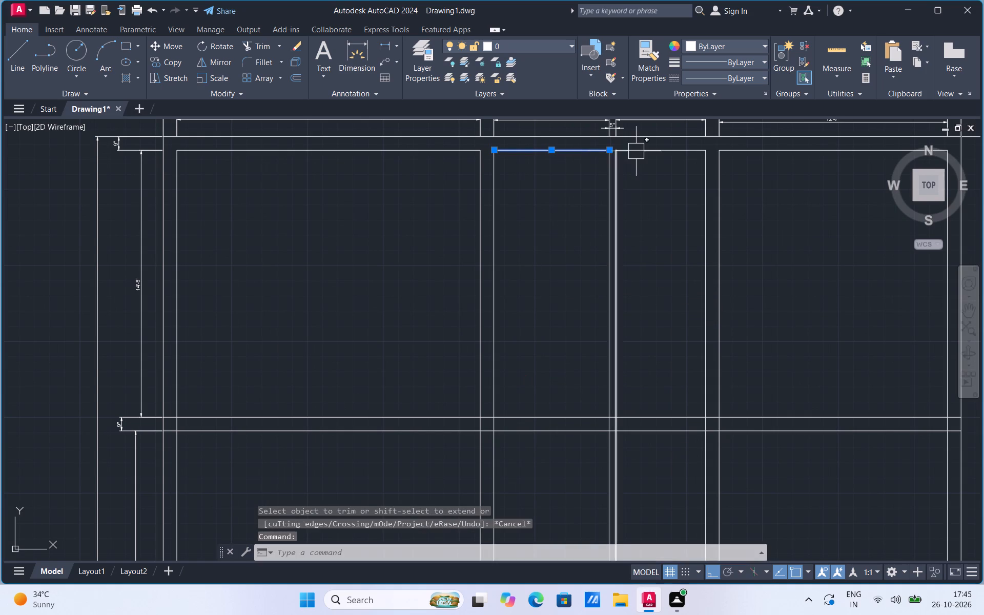
{"action": "left_click", "coordinate": [640, 151]}
{"action": "right_click", "coordinate": [640, 151]}
{"action": "left_click", "coordinate": [670, 257]}
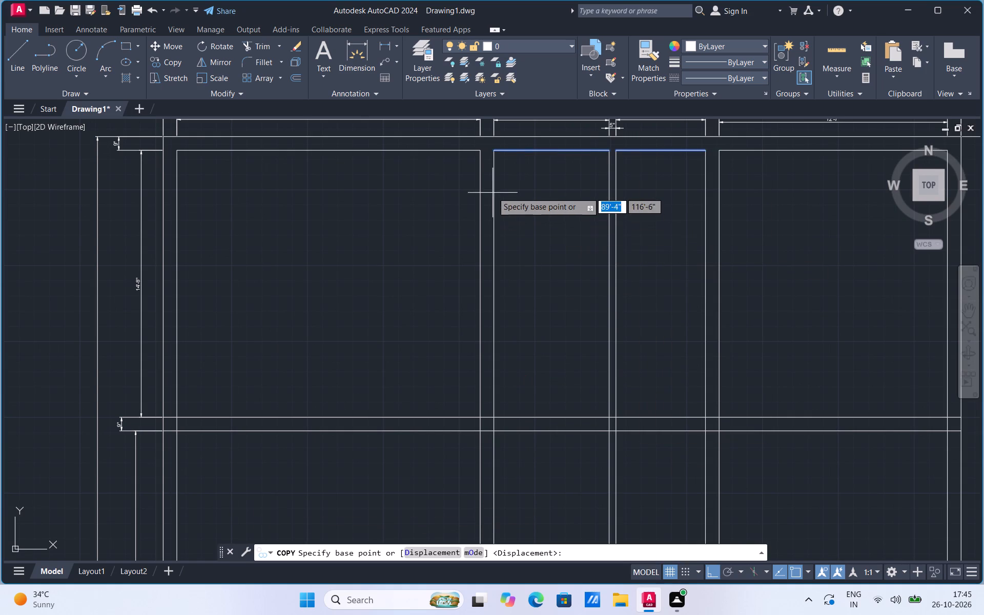
{"action": "left_click", "coordinate": [497, 149]}
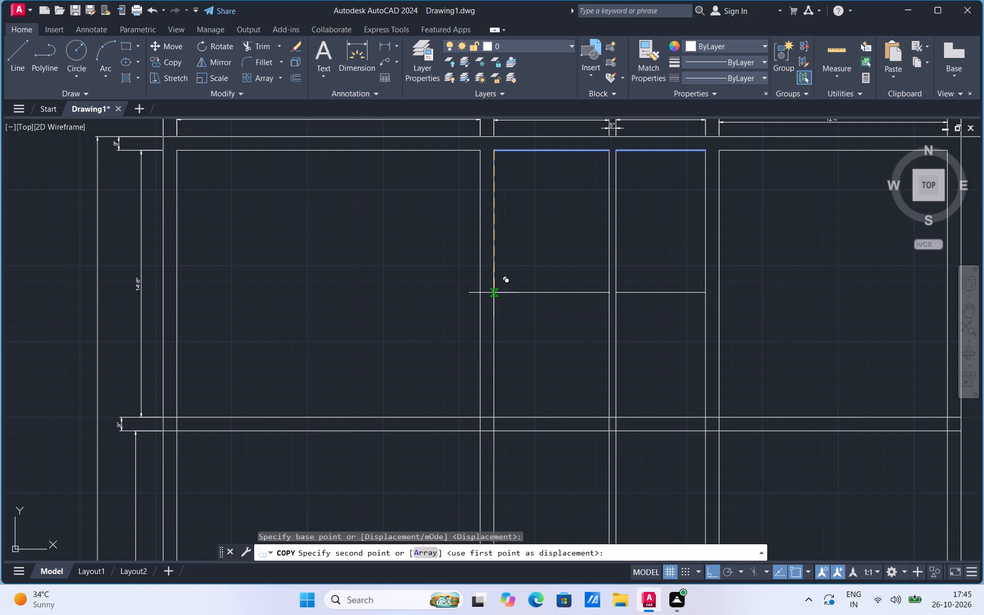
{"action": "type", "text": "7'6\""}
{"action": "key", "text": "Return"}
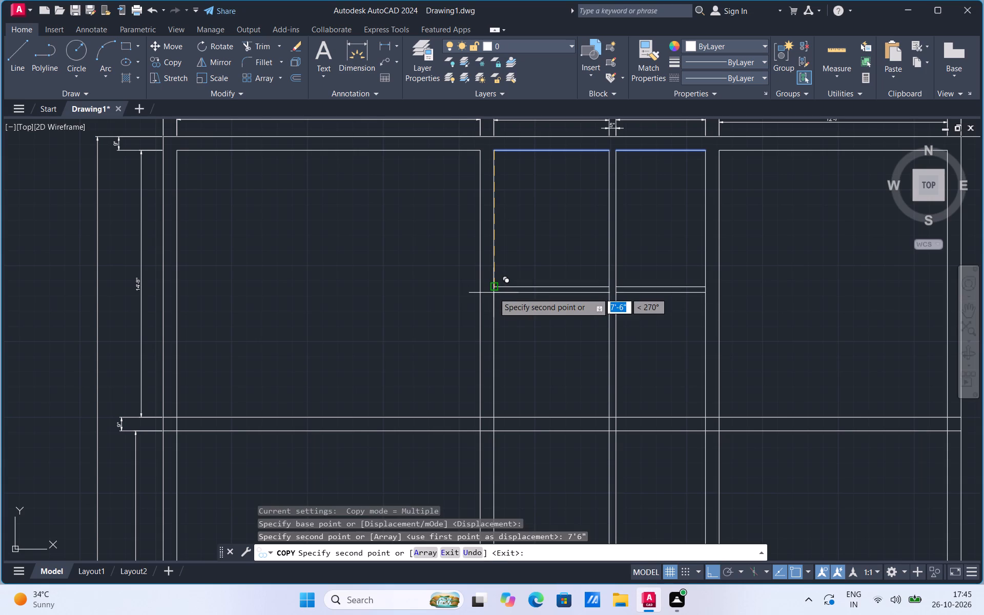
{"action": "key", "text": "Escape"}
Copy the two new horizontal partition lines 5" downward to form a 5" thick wall across both middle bays.
{"action": "left_click", "coordinate": [512, 284]}
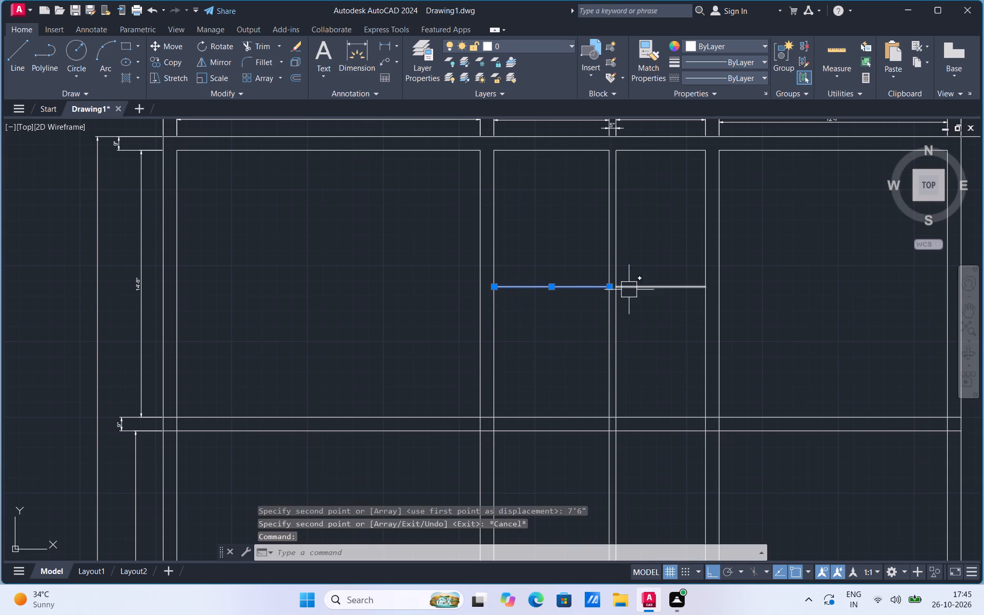
{"action": "left_click", "coordinate": [639, 288]}
{"action": "right_click", "coordinate": [639, 288]}
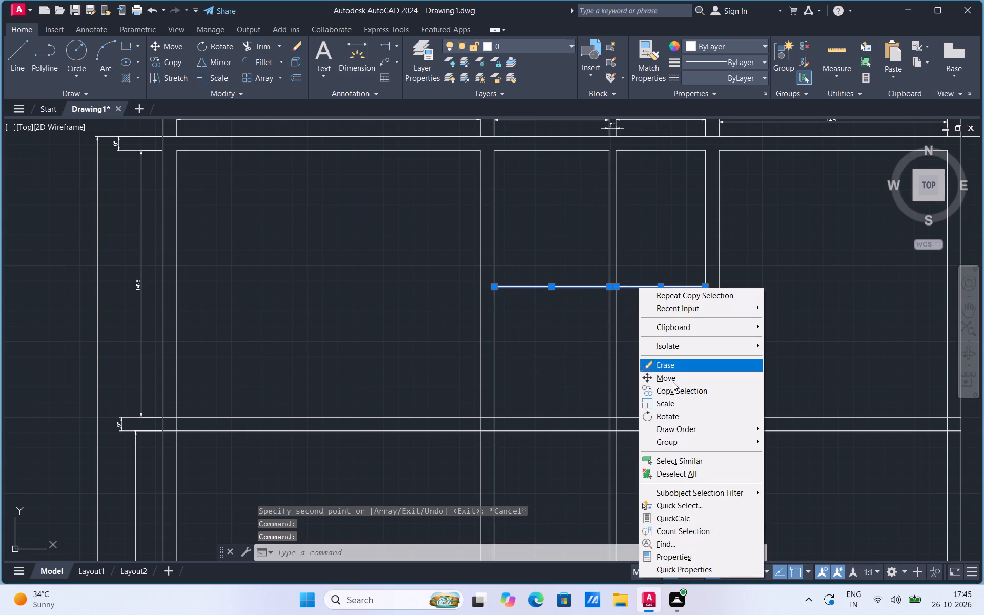
{"action": "left_click_drag", "start_coordinate": [676, 389], "coordinate": [670, 386]}
{"action": "left_click", "coordinate": [495, 286]}
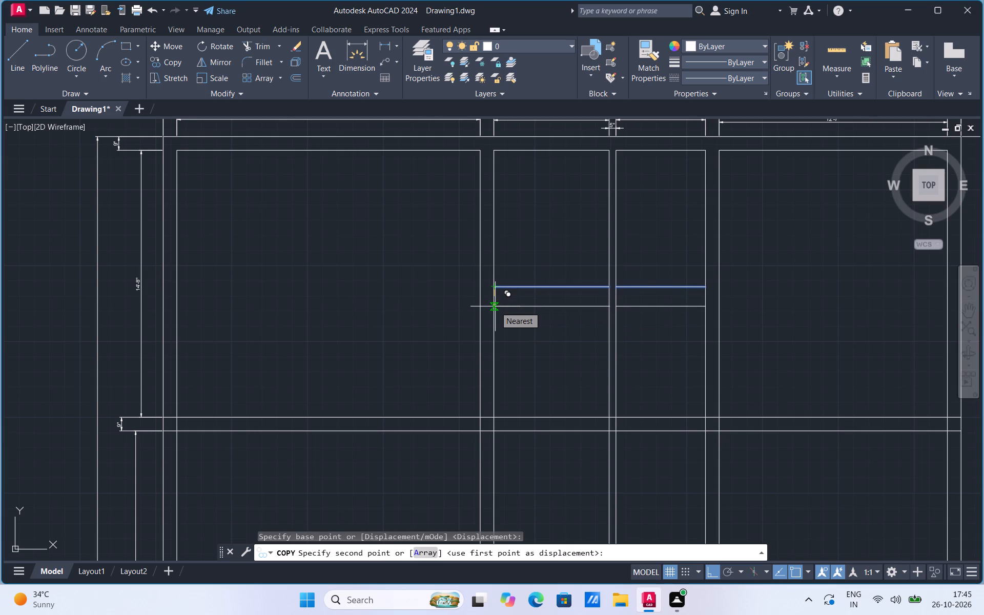
{"action": "key", "text": "5"}
{"action": "key", "text": "Return"}
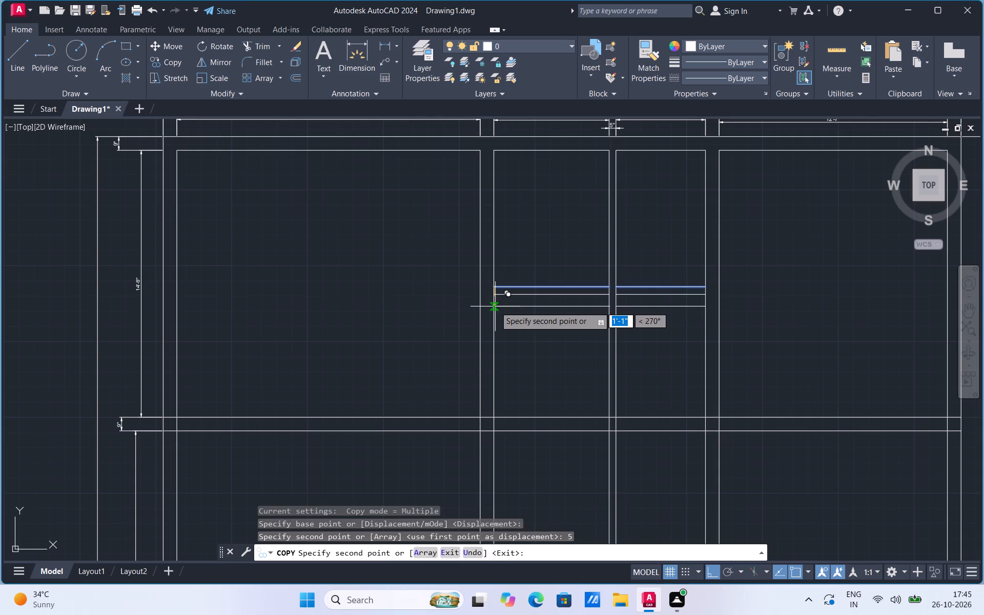
{"action": "key", "text": "Escape"}
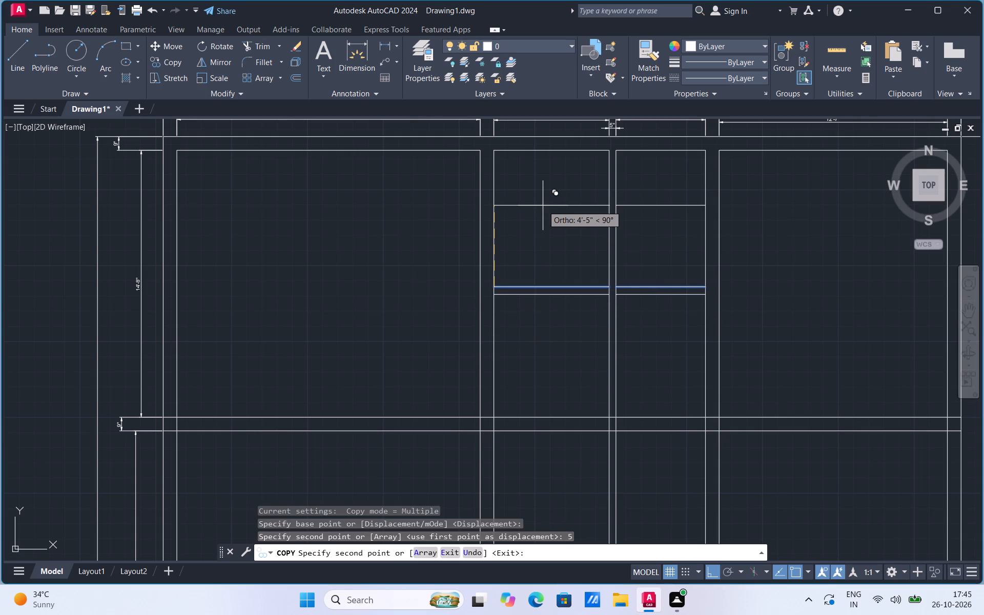
Add a vertical linear dimension from the new partition's upper line to the top wall's inner face, inside the 6'-4" bay.
{"action": "scroll", "coordinate": [536, 361], "scroll_direction": "down", "scroll_amount": 2}
{"action": "scroll", "coordinate": [593, 236], "scroll_direction": "up", "scroll_amount": 2}
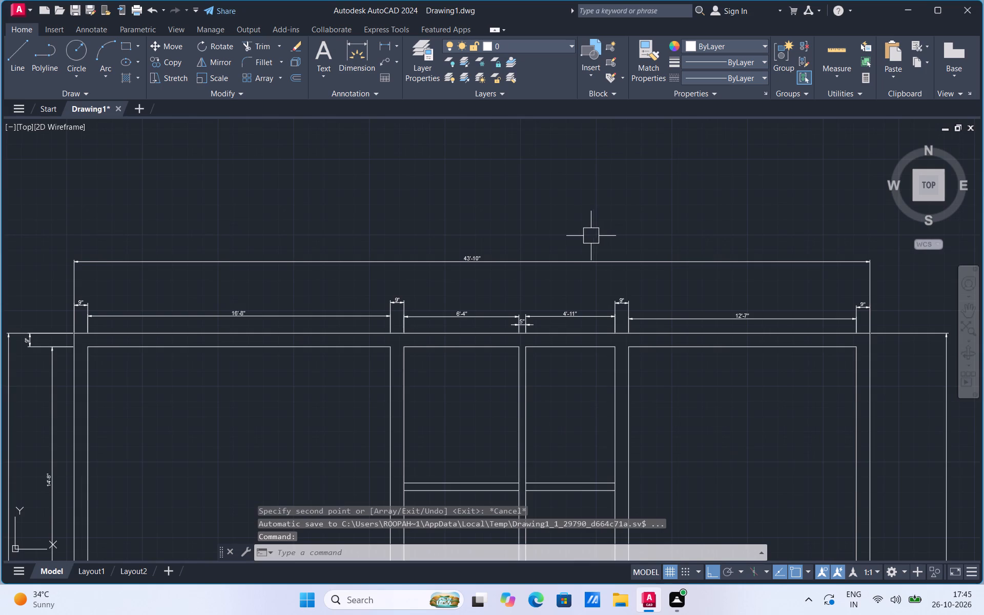
{"action": "scroll", "coordinate": [550, 194], "scroll_direction": "down", "scroll_amount": 2}
{"action": "scroll", "coordinate": [520, 290], "scroll_direction": "up", "scroll_amount": 2}
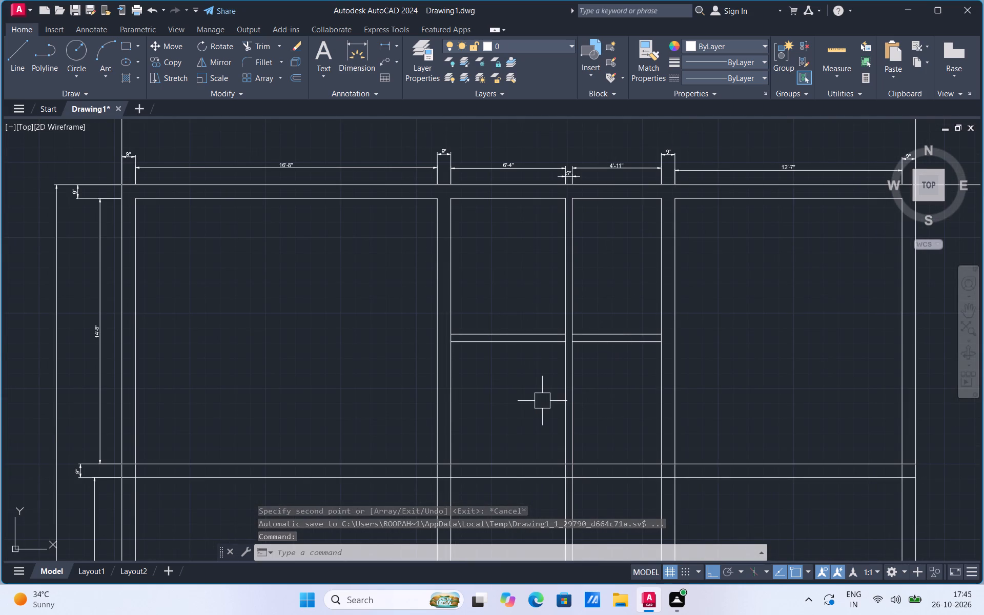
{"action": "left_click", "coordinate": [384, 46]}
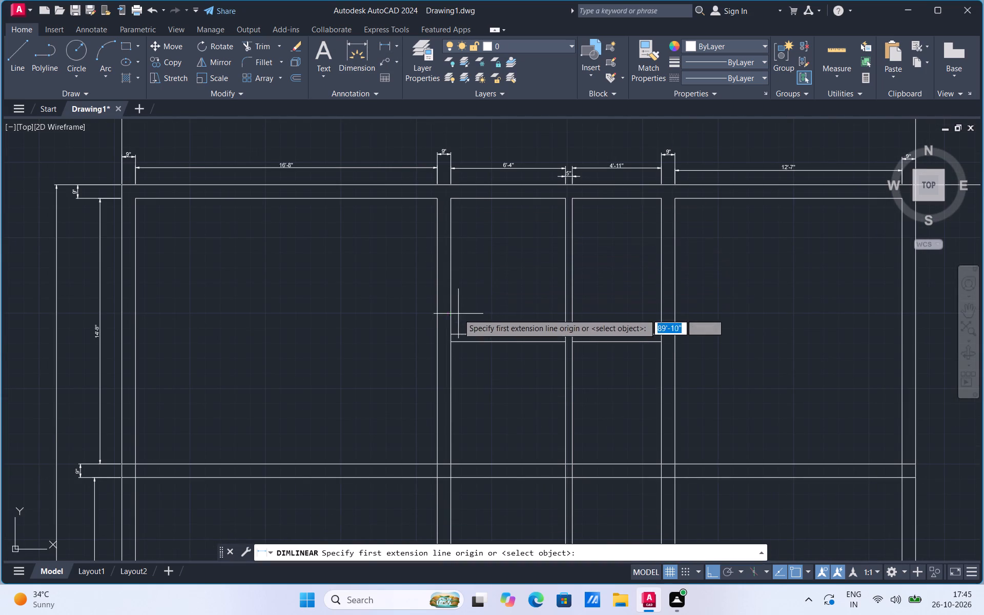
{"action": "left_click", "coordinate": [453, 332]}
{"action": "left_click", "coordinate": [452, 199]}
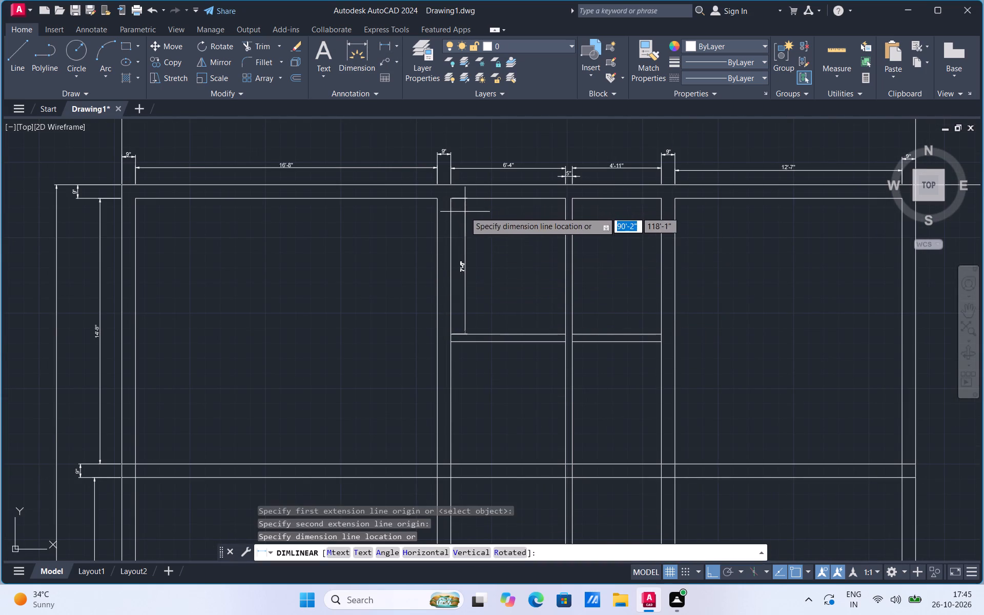
{"action": "left_click", "coordinate": [465, 212]}
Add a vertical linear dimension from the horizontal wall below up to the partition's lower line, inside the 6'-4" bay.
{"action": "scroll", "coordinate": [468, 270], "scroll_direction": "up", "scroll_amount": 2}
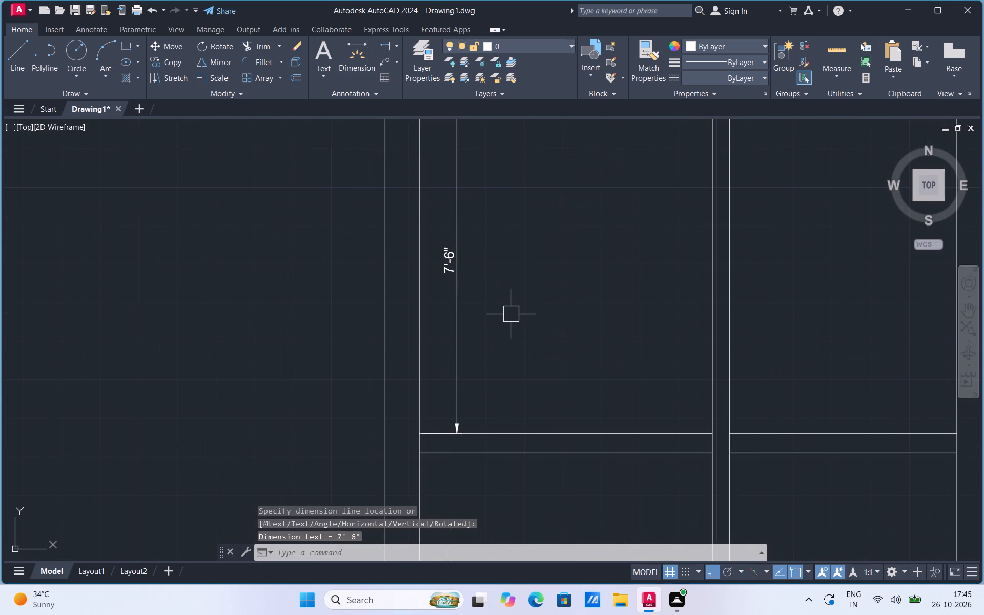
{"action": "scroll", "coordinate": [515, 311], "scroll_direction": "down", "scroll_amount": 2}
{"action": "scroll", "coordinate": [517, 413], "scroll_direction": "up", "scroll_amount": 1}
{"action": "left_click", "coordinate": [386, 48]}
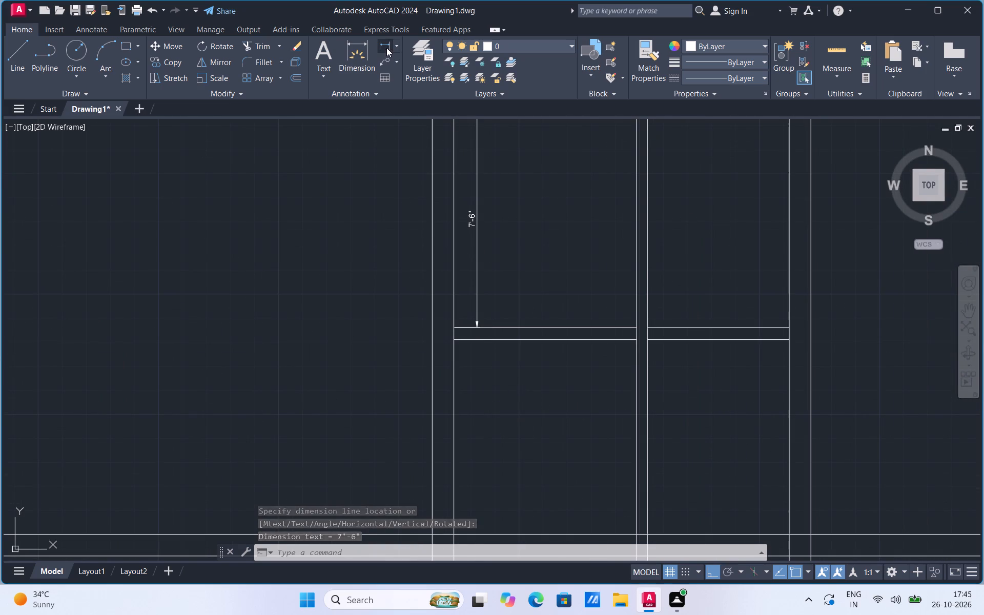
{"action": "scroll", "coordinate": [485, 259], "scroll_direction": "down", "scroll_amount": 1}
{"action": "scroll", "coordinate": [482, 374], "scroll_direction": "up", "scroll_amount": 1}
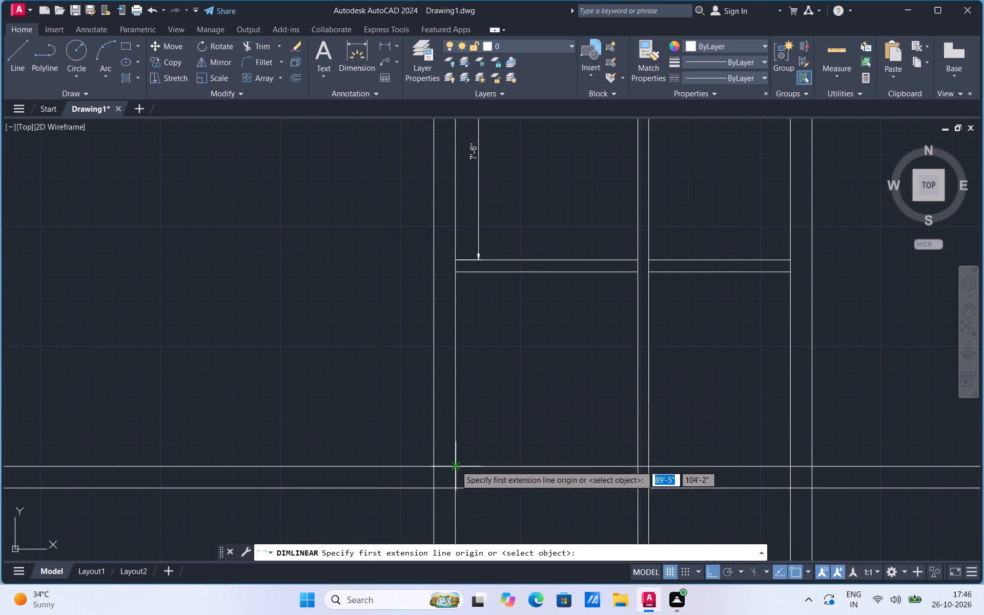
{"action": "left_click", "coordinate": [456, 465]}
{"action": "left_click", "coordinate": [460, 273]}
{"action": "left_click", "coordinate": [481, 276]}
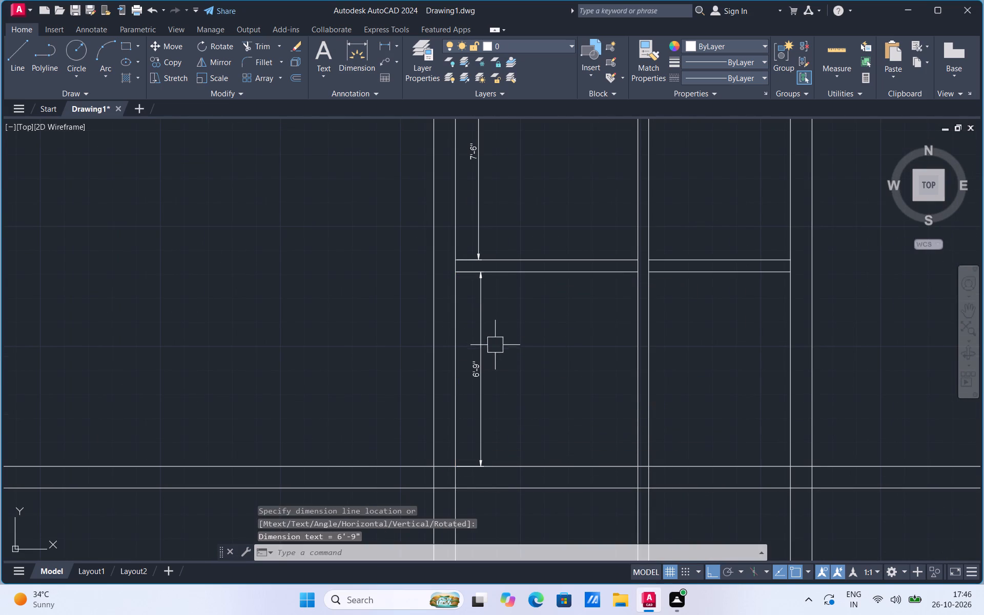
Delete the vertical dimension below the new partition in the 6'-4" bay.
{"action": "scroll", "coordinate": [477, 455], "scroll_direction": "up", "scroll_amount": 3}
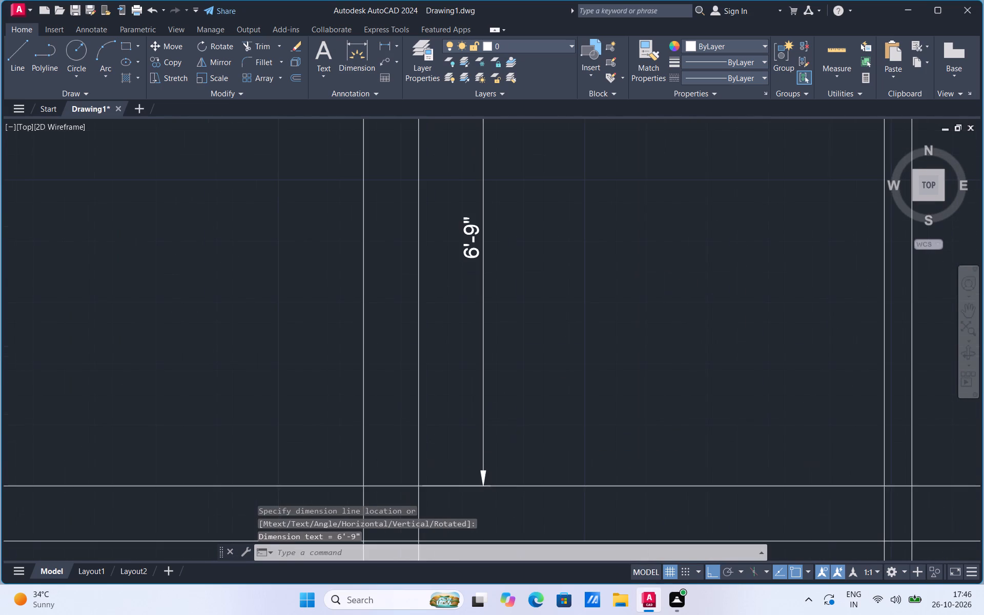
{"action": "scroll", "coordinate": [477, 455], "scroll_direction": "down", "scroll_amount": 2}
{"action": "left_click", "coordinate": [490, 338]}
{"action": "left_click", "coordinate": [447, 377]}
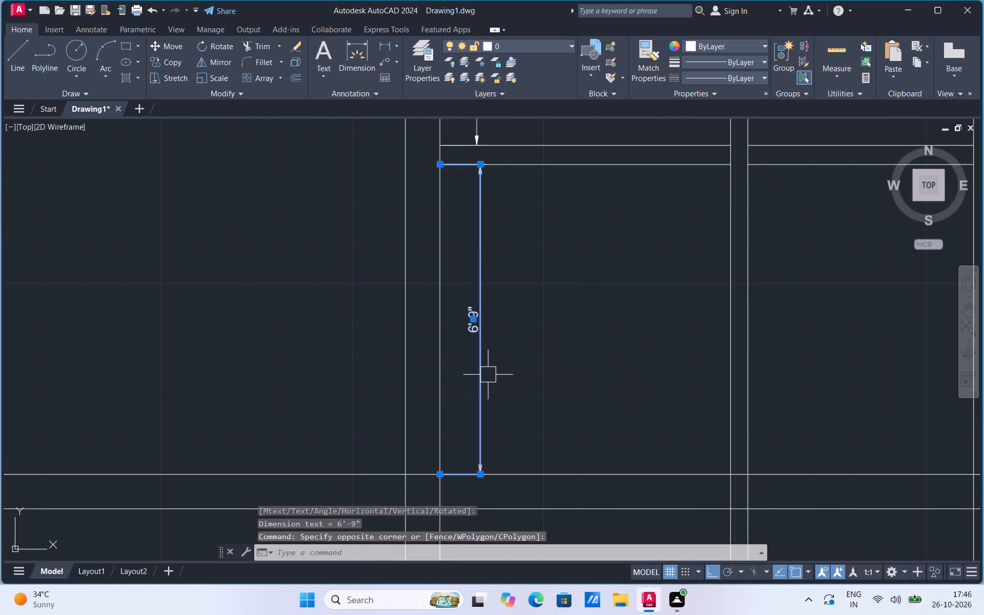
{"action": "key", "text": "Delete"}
Trim away the first 9" and the 5" vertical interior walls between the upper and middle 9" horizontal walls.
{"action": "scroll", "coordinate": [557, 362], "scroll_direction": "down", "scroll_amount": 3}
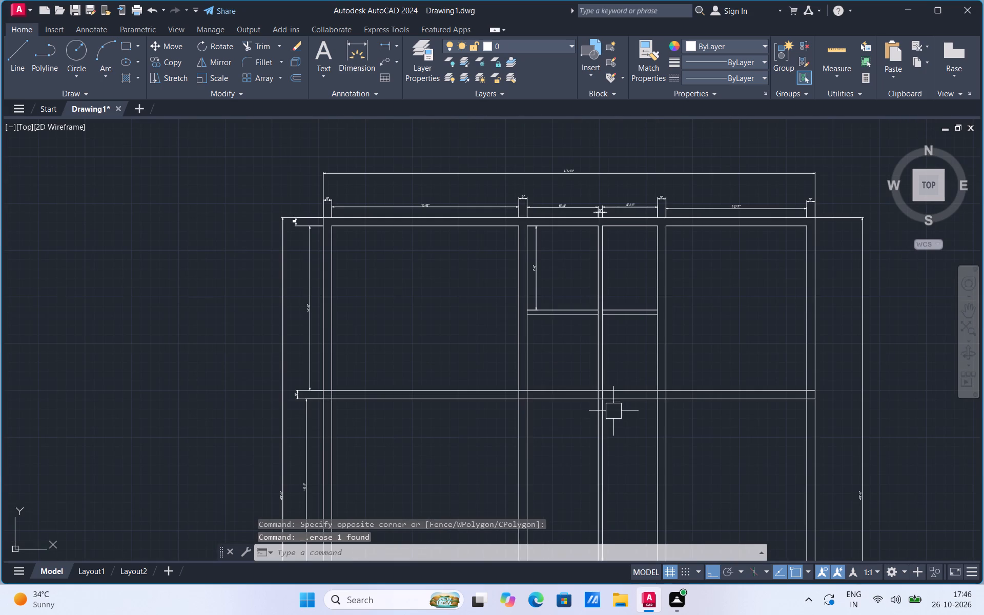
{"action": "scroll", "coordinate": [613, 411], "scroll_direction": "up", "scroll_amount": 1}
{"action": "scroll", "coordinate": [599, 346], "scroll_direction": "down", "scroll_amount": 2}
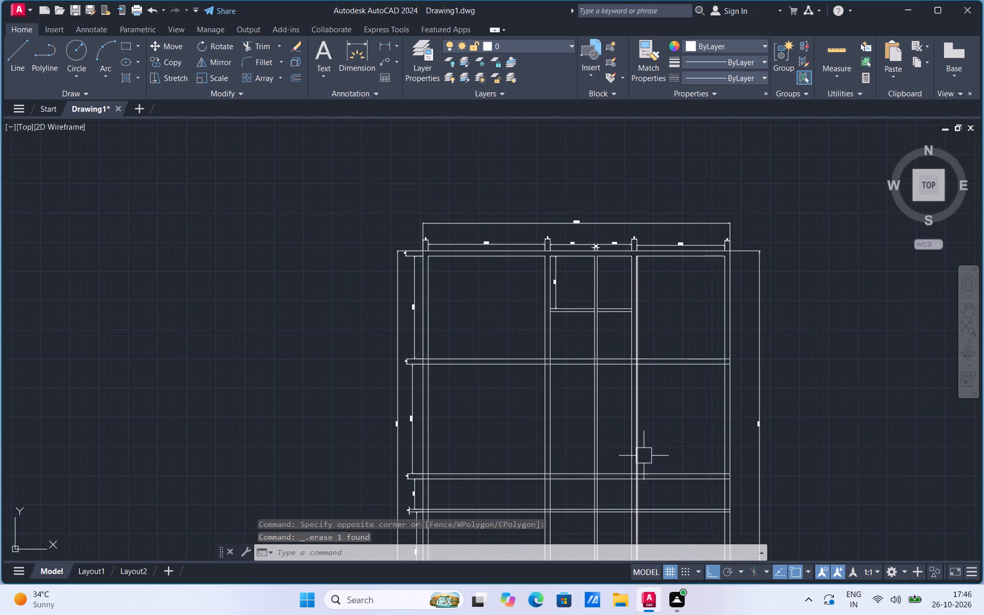
{"action": "scroll", "coordinate": [646, 456], "scroll_direction": "up", "scroll_amount": 1}
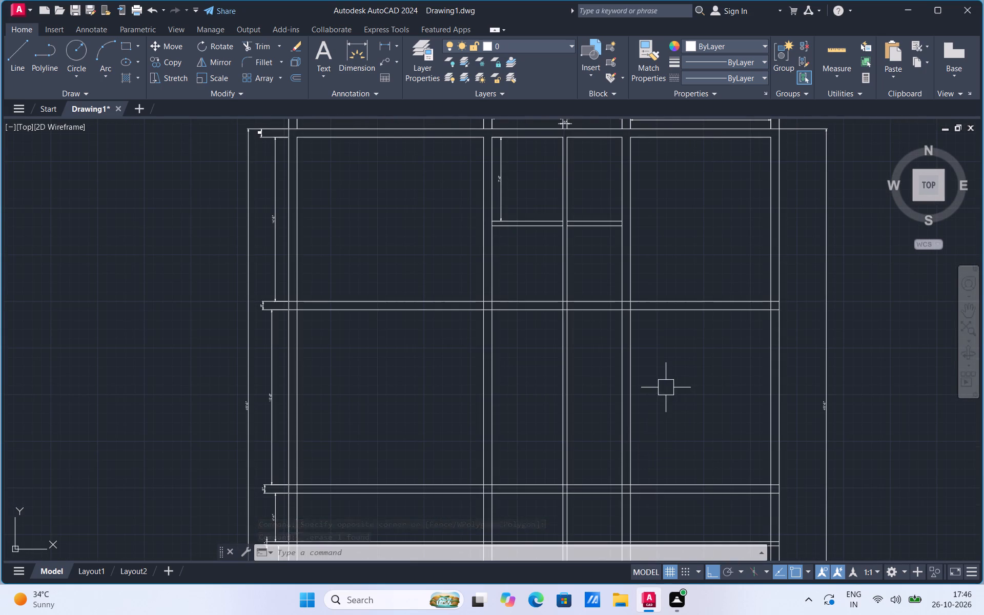
{"action": "left_click", "coordinate": [260, 47]}
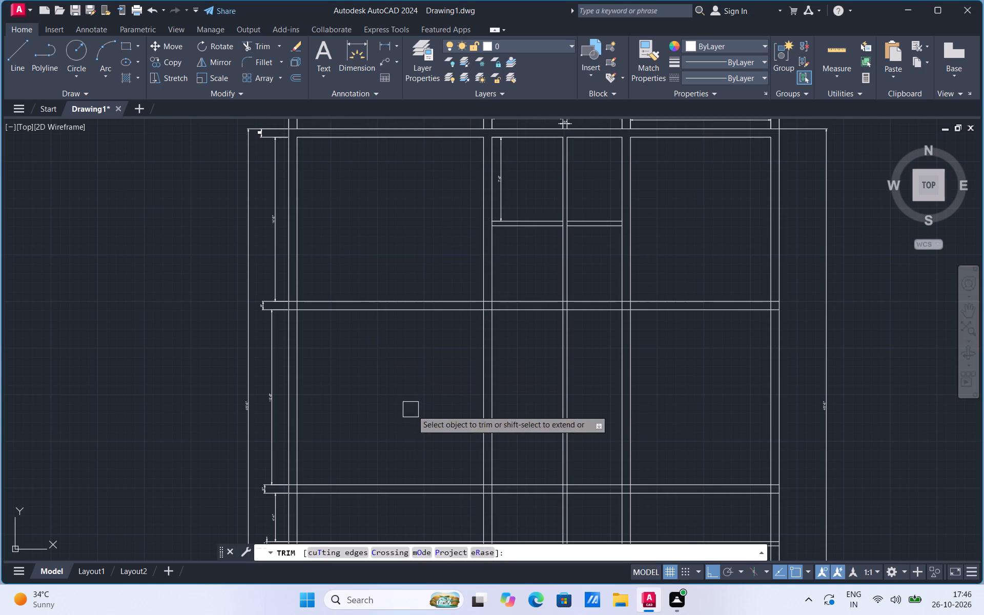
{"action": "left_click_drag", "start_coordinate": [413, 410], "coordinate": [582, 395]}
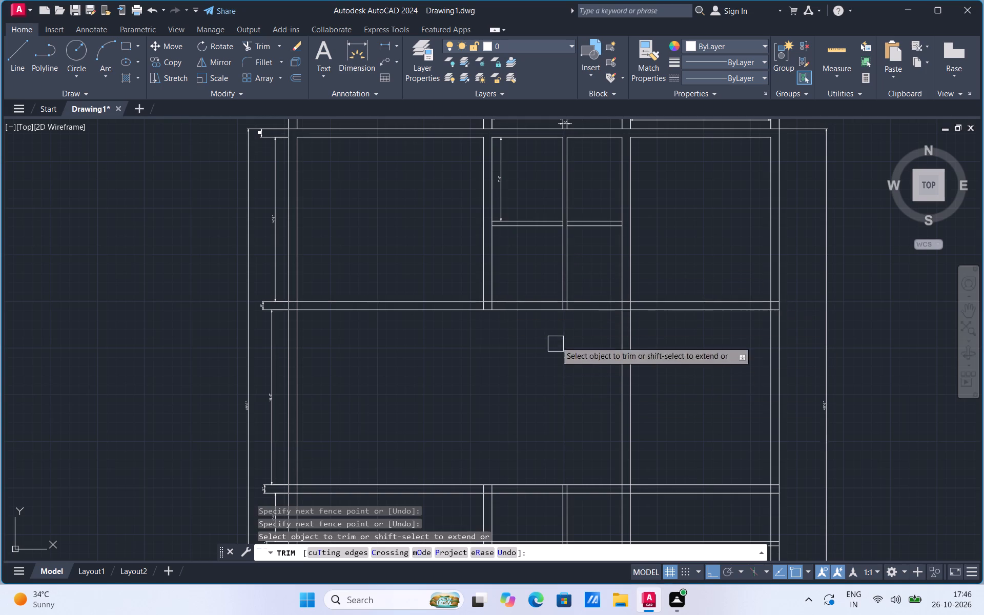
Trim the crossing lines where the 5" horizontal interior wall meets the left outer wall, opening the junction.
{"action": "scroll", "coordinate": [563, 348], "scroll_direction": "down", "scroll_amount": 2}
{"action": "scroll", "coordinate": [494, 452], "scroll_direction": "up", "scroll_amount": 2}
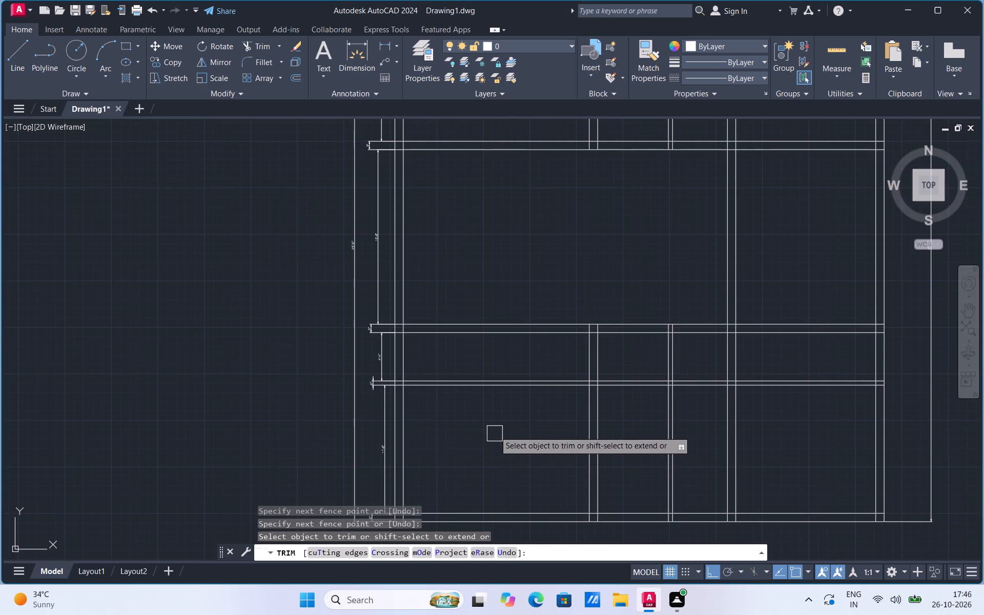
{"action": "scroll", "coordinate": [445, 356], "scroll_direction": "up", "scroll_amount": 2}
{"action": "scroll", "coordinate": [322, 419], "scroll_direction": "up", "scroll_amount": 2}
{"action": "left_click", "coordinate": [327, 424]}
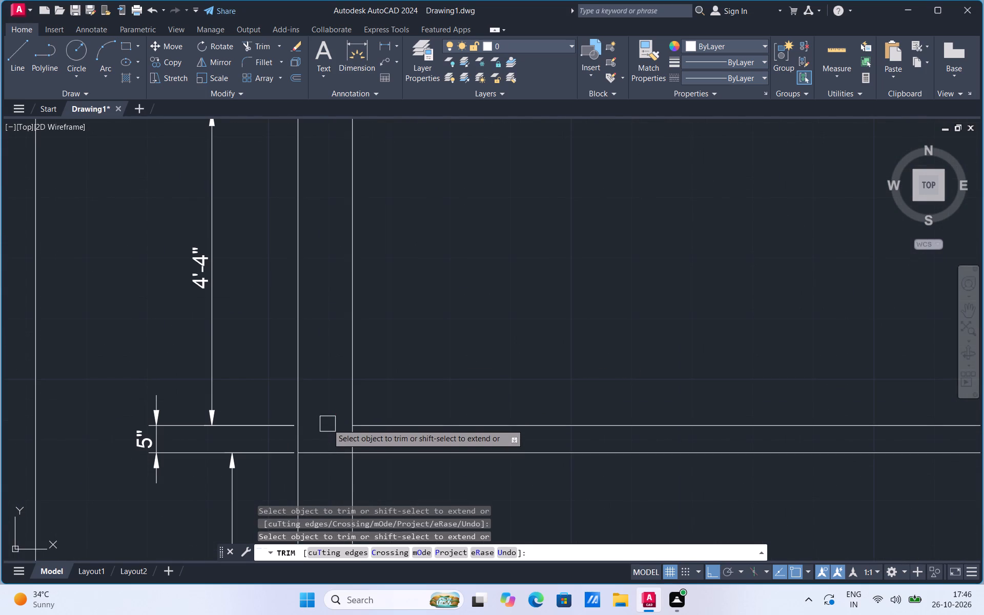
{"action": "left_click", "coordinate": [331, 448]}
{"action": "left_click", "coordinate": [354, 437]}
Trim the crossing lines where the 9" horizontal wall above the 4'-4" bay meets the left outer wall, opening the junction.
{"action": "scroll", "coordinate": [446, 469], "scroll_direction": "down", "scroll_amount": 1}
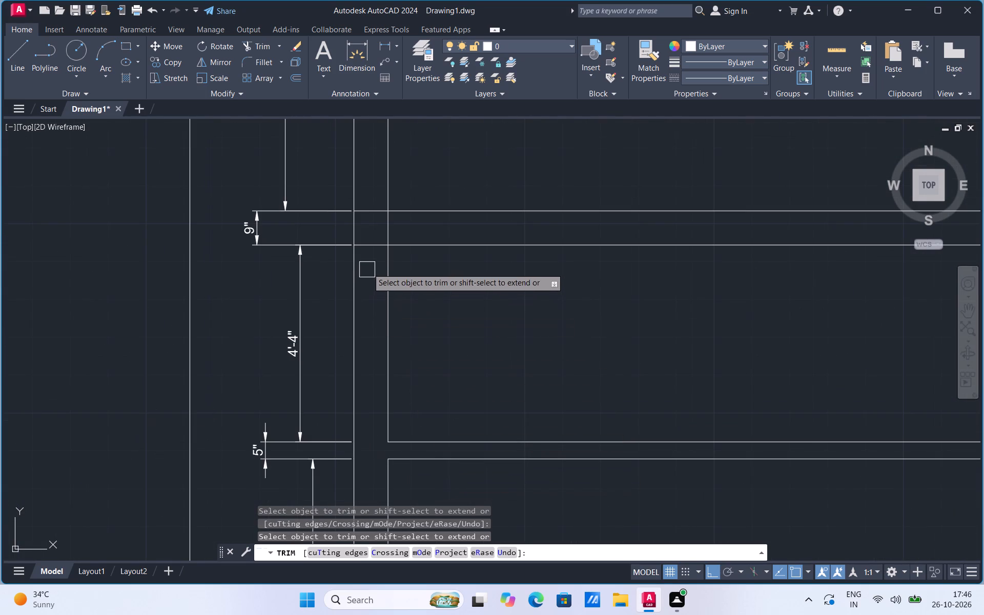
{"action": "left_click", "coordinate": [370, 247]}
{"action": "left_click", "coordinate": [376, 207]}
{"action": "left_click", "coordinate": [392, 223]}
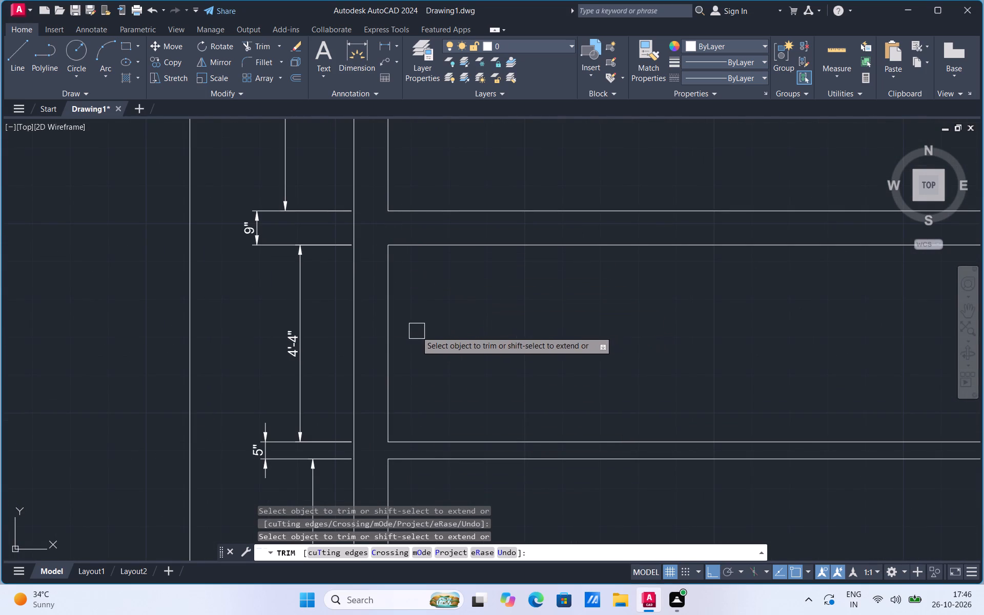
{"action": "key", "text": "Escape"}
Copy the left outer wall's inner line within the 4'-4" bay 6'11" to the right.
{"action": "left_click", "coordinate": [390, 345]}
{"action": "right_click", "coordinate": [390, 346]}
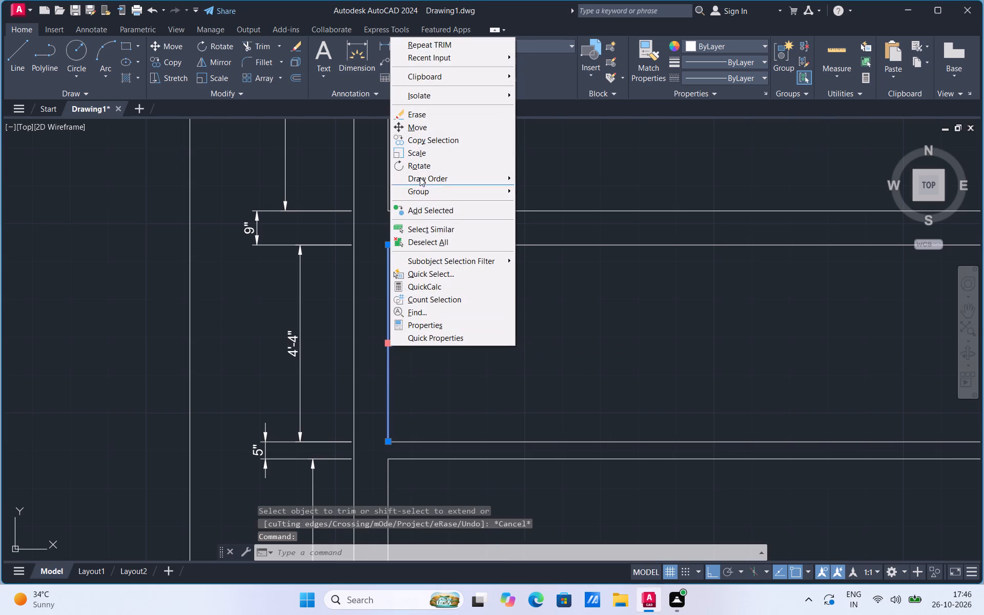
{"action": "left_click", "coordinate": [427, 142]}
{"action": "left_click", "coordinate": [385, 246]}
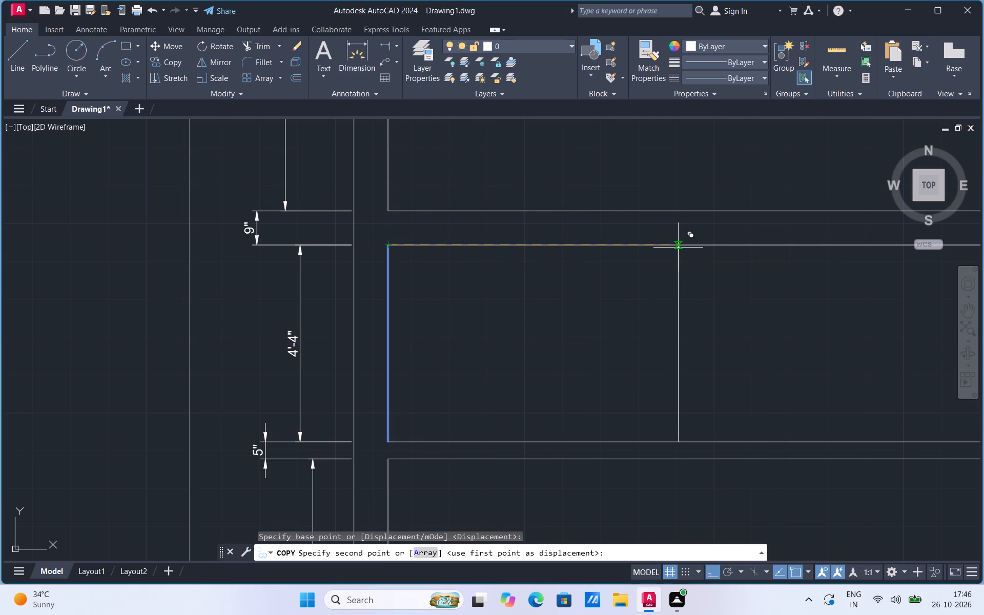
{"action": "type", "text": "6'11\""}
{"action": "key", "text": "Return"}
{"action": "key", "text": "Escape"}
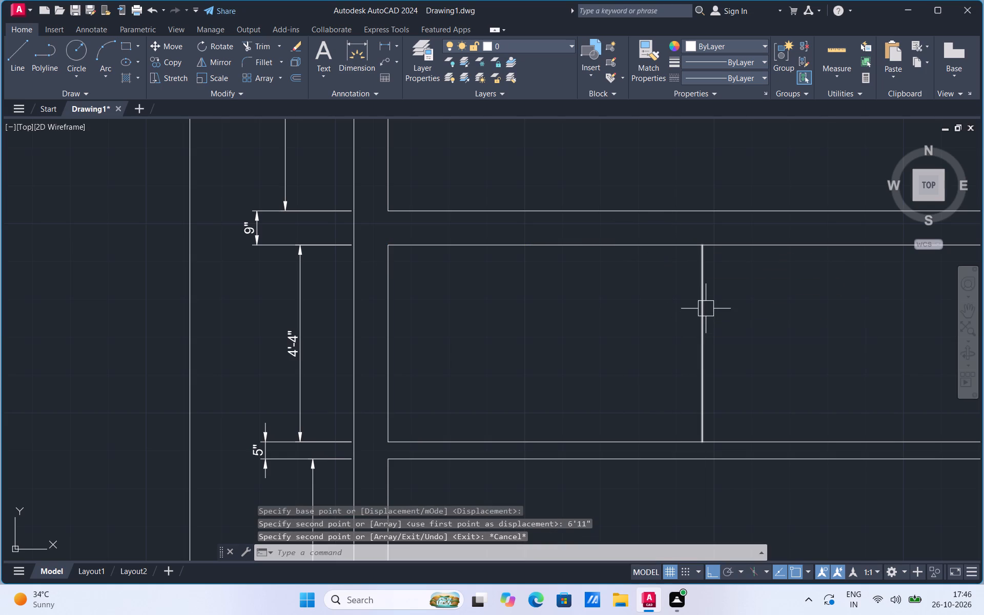
Copy the vertical line within the 4'-4" bay 5" to the right to form the second face of a partition.
{"action": "left_click", "coordinate": [706, 305]}
{"action": "right_click", "coordinate": [706, 305]}
{"action": "left_click", "coordinate": [742, 377]}
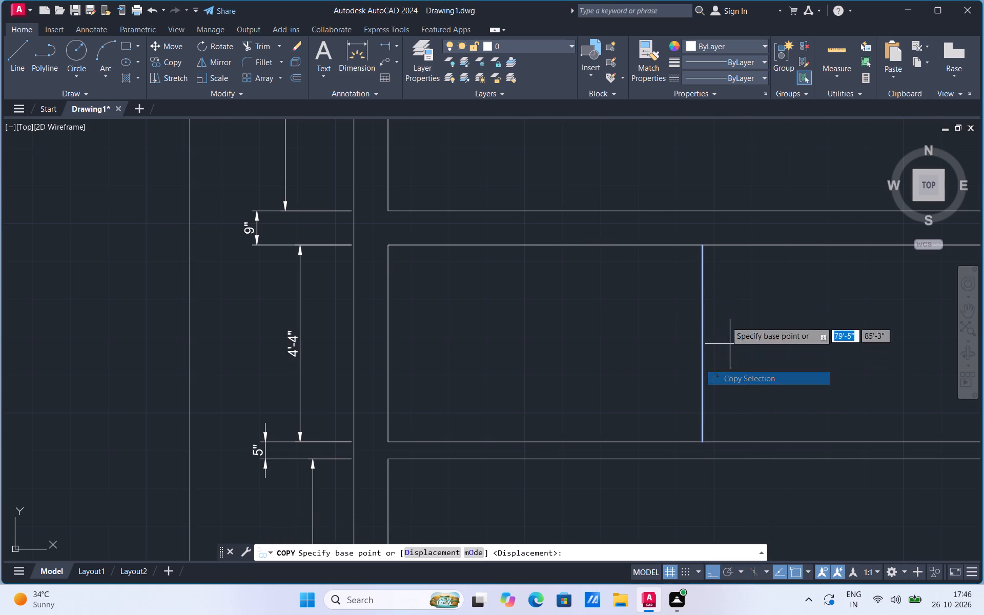
{"action": "left_click", "coordinate": [702, 244]}
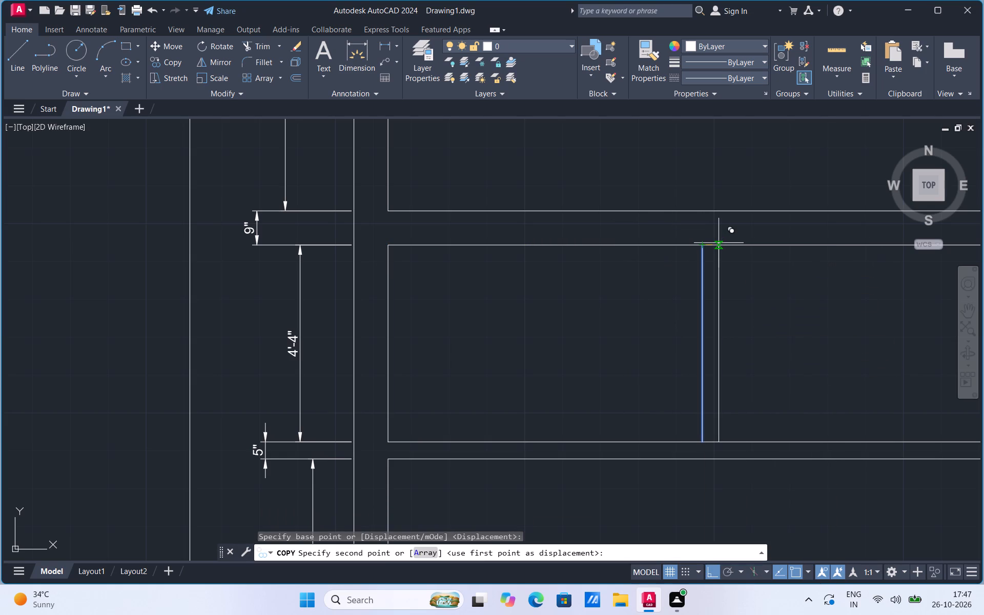
{"action": "key", "text": "5"}
{"action": "key", "text": "Return"}
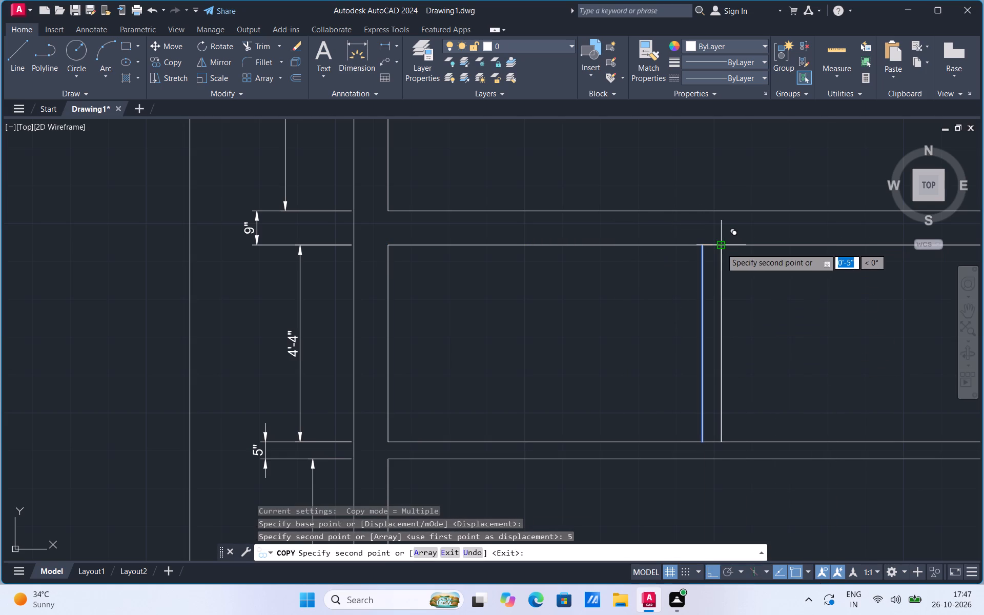
{"action": "key", "text": "Escape"}
Extend both lines of the new 5" partition across the 9" wall above and the 5" wall below to their outer faces.
{"action": "type", "text": "EX"}
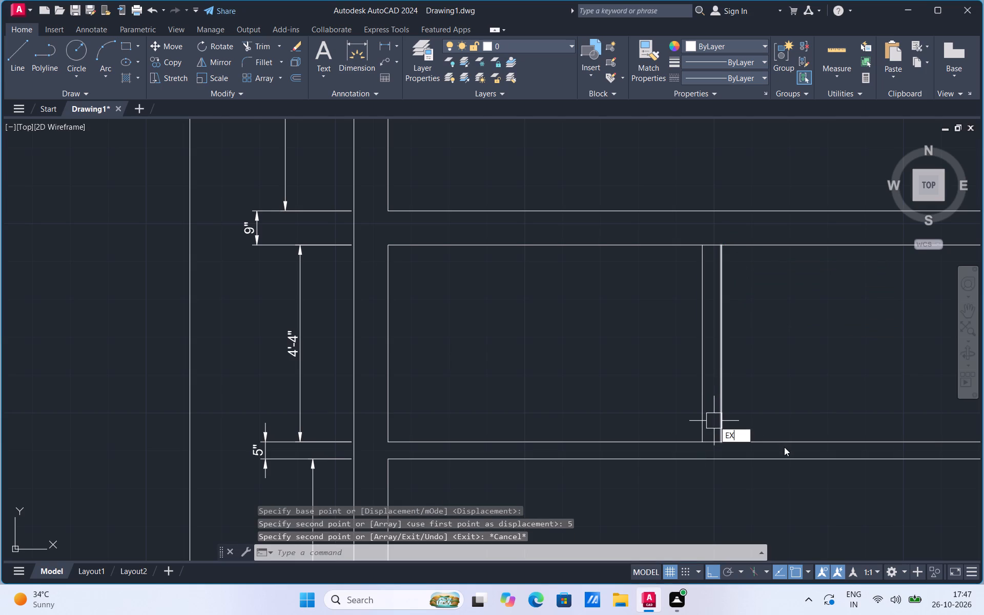
{"action": "left_click", "coordinate": [769, 449]}
{"action": "left_click", "coordinate": [725, 337]}
{"action": "left_click", "coordinate": [700, 355]}
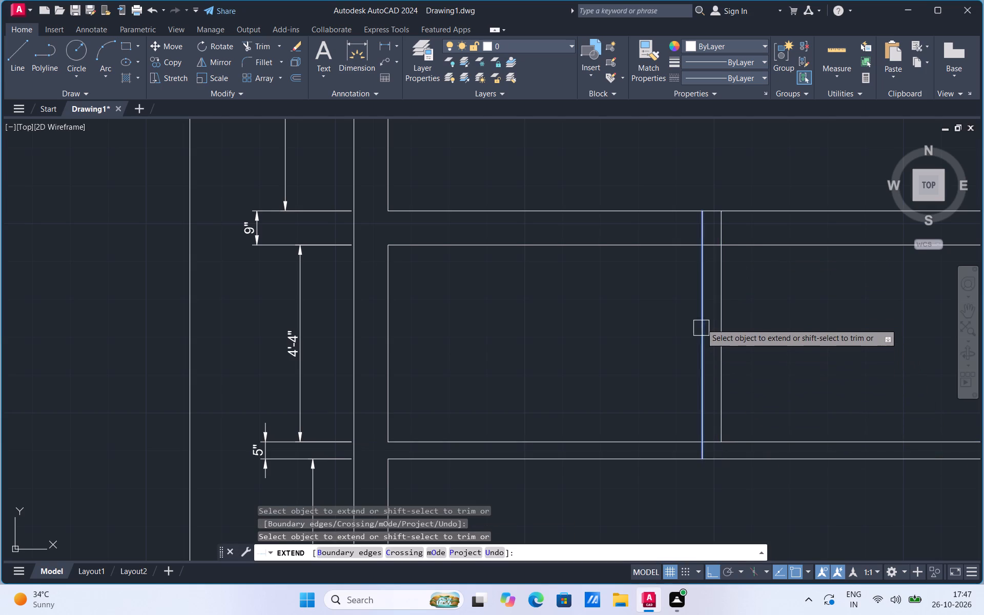
{"action": "left_click", "coordinate": [700, 288]}
{"action": "left_click", "coordinate": [725, 392]}
{"action": "scroll", "coordinate": [580, 429], "scroll_direction": "down", "scroll_amount": 3}
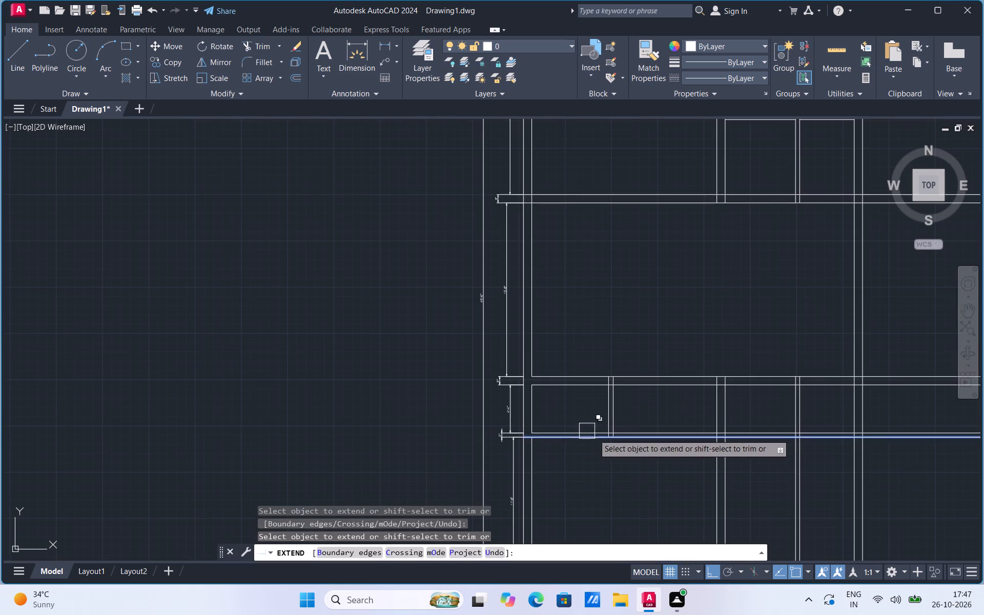
{"action": "scroll", "coordinate": [663, 467], "scroll_direction": "up", "scroll_amount": 1}
{"action": "key", "text": "Escape"}
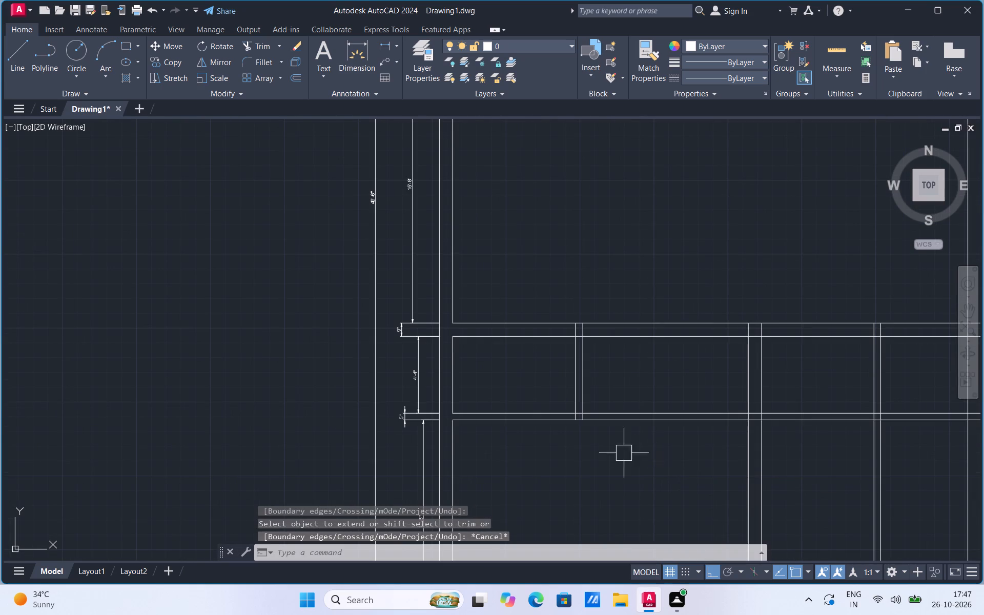
Trim away the 9" and 5" horizontal walls bounding the 4'-4" bay between the new partition and the first 9" vertical wall.
{"action": "left_click", "coordinate": [262, 48]}
{"action": "left_click_drag", "start_coordinate": [649, 468], "coordinate": [676, 253]}
Trim away the 5" and second 9" vertical interior walls below the 5" horizontal wall.
{"action": "scroll", "coordinate": [514, 401], "scroll_direction": "down", "scroll_amount": 2}
{"action": "scroll", "coordinate": [717, 453], "scroll_direction": "up", "scroll_amount": 1}
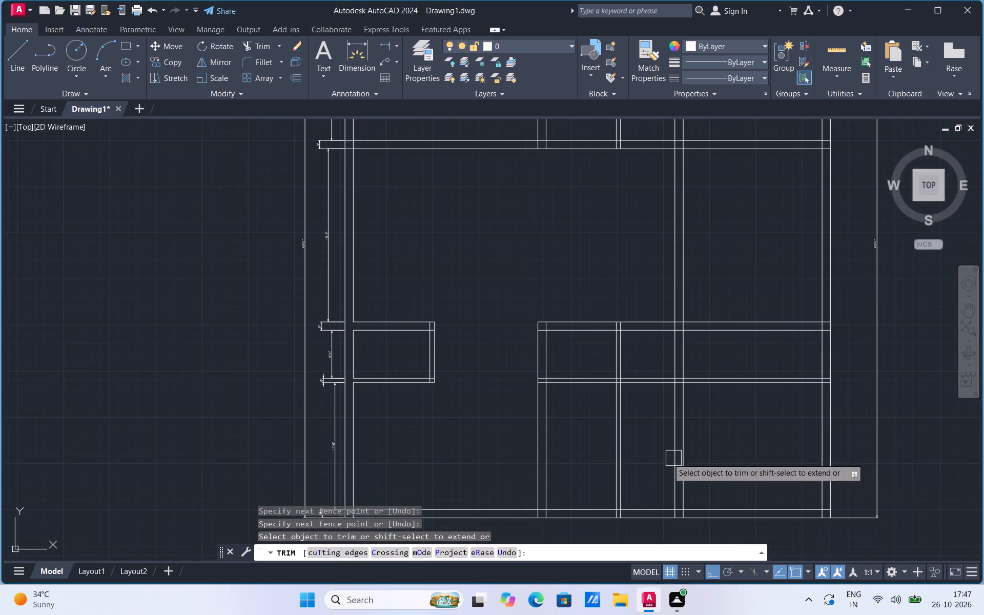
{"action": "left_click_drag", "start_coordinate": [590, 453], "coordinate": [723, 453]}
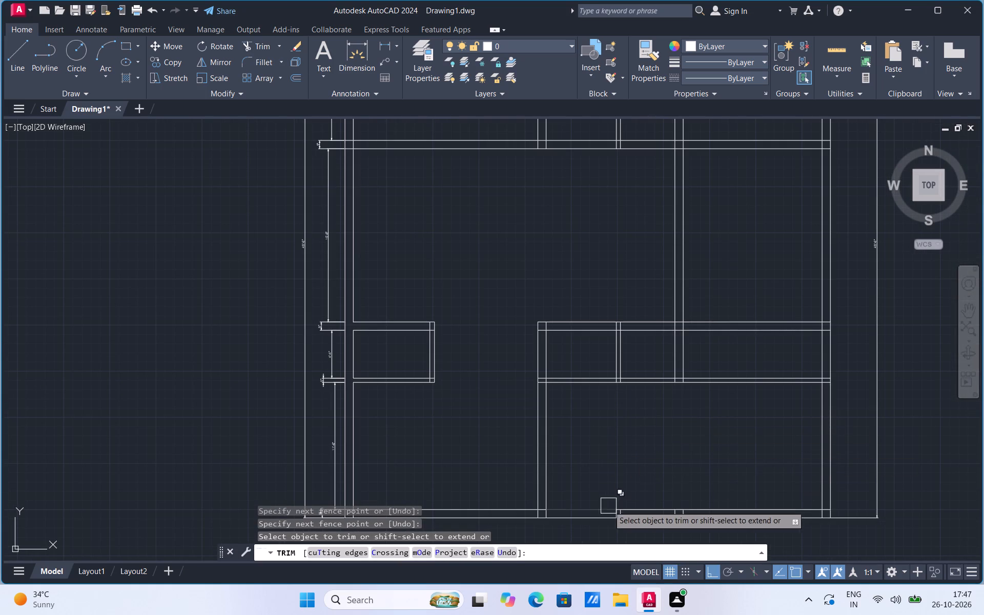
Trim the leftover line ends of the three interior vertical walls inside the bottom outer wall.
{"action": "scroll", "coordinate": [548, 515], "scroll_direction": "up", "scroll_amount": 3}
{"action": "left_click", "coordinate": [545, 514]}
{"action": "left_click", "coordinate": [510, 516]}
{"action": "scroll", "coordinate": [664, 412], "scroll_direction": "down", "scroll_amount": 3}
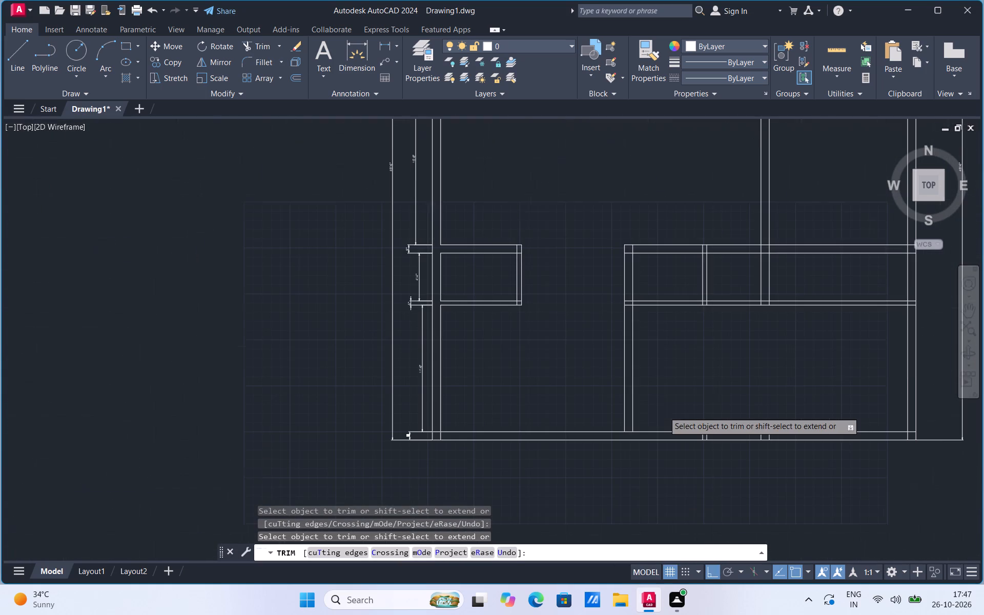
{"action": "scroll", "coordinate": [744, 444], "scroll_direction": "up", "scroll_amount": 2}
{"action": "scroll", "coordinate": [650, 427], "scroll_direction": "up", "scroll_amount": 2}
{"action": "left_click", "coordinate": [650, 426]}
{"action": "left_click", "coordinate": [612, 429]}
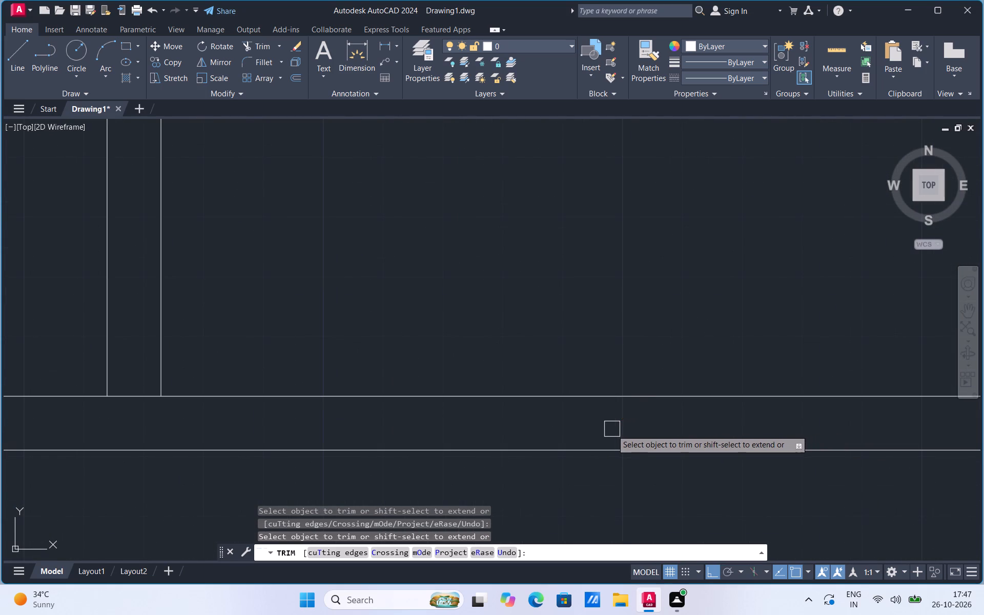
{"action": "scroll", "coordinate": [611, 437], "scroll_direction": "down", "scroll_amount": 2}
{"action": "scroll", "coordinate": [781, 432], "scroll_direction": "up", "scroll_amount": 2}
{"action": "left_click", "coordinate": [781, 432]}
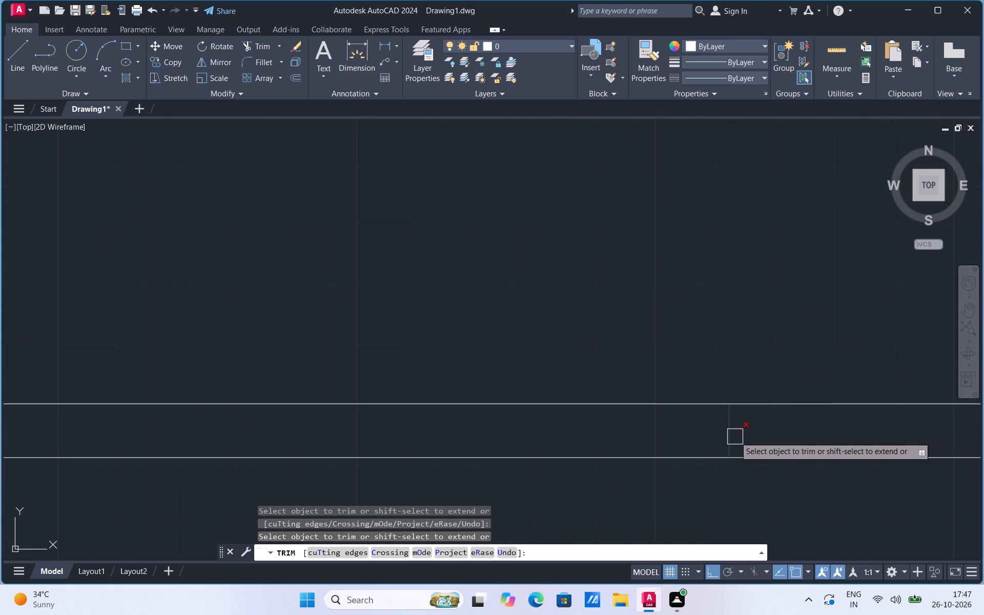
{"action": "left_click", "coordinate": [733, 438]}
Trim the bottom outer wall's inner line across the first 9" vertical wall, opening the junction.
{"action": "scroll", "coordinate": [753, 389], "scroll_direction": "down", "scroll_amount": 2}
{"action": "scroll", "coordinate": [405, 391], "scroll_direction": "up", "scroll_amount": 2}
{"action": "left_click", "coordinate": [405, 403]}
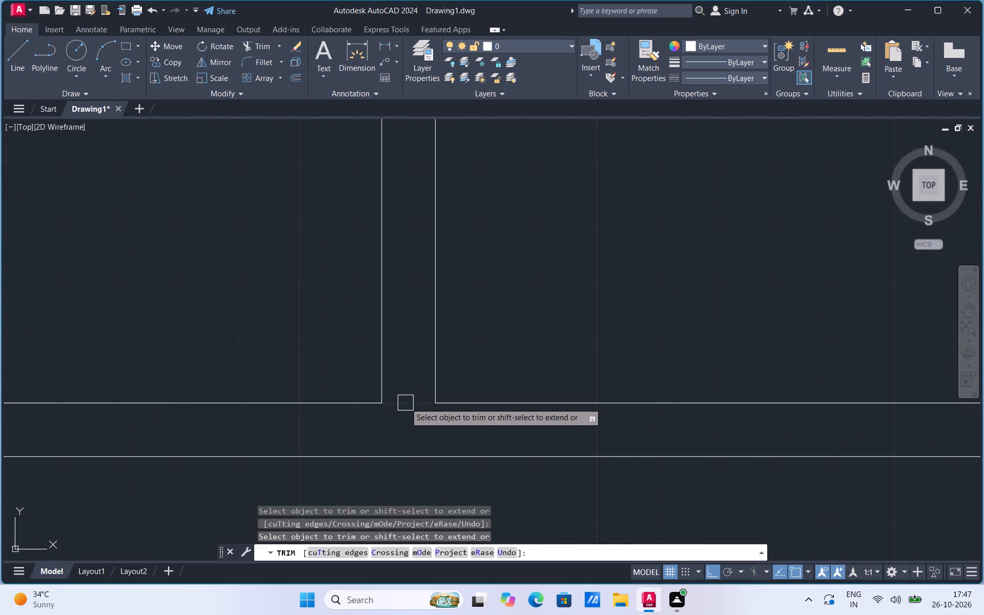
Trim the overlapping inner wall lines at the bottom-left corner of the outer wall.
{"action": "scroll", "coordinate": [528, 407], "scroll_direction": "down", "scroll_amount": 3}
{"action": "scroll", "coordinate": [539, 454], "scroll_direction": "down", "scroll_amount": 2}
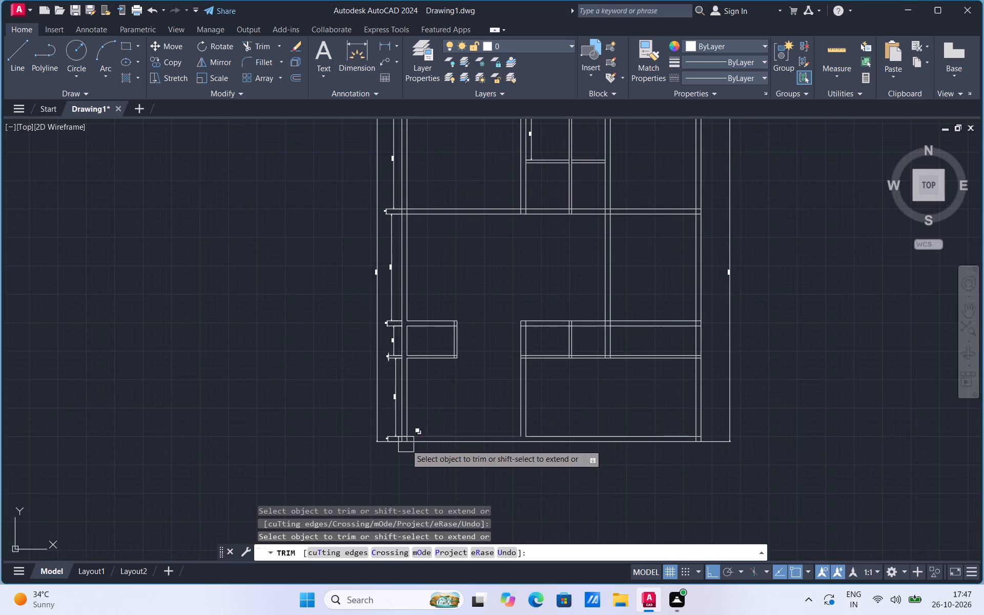
{"action": "scroll", "coordinate": [404, 445], "scroll_direction": "up", "scroll_amount": 6}
{"action": "left_click", "coordinate": [394, 384]}
{"action": "left_click", "coordinate": [433, 424]}
Trim the overlapping inner wall lines at the bottom-right corner of the outer wall.
{"action": "scroll", "coordinate": [405, 441], "scroll_direction": "down", "scroll_amount": 3}
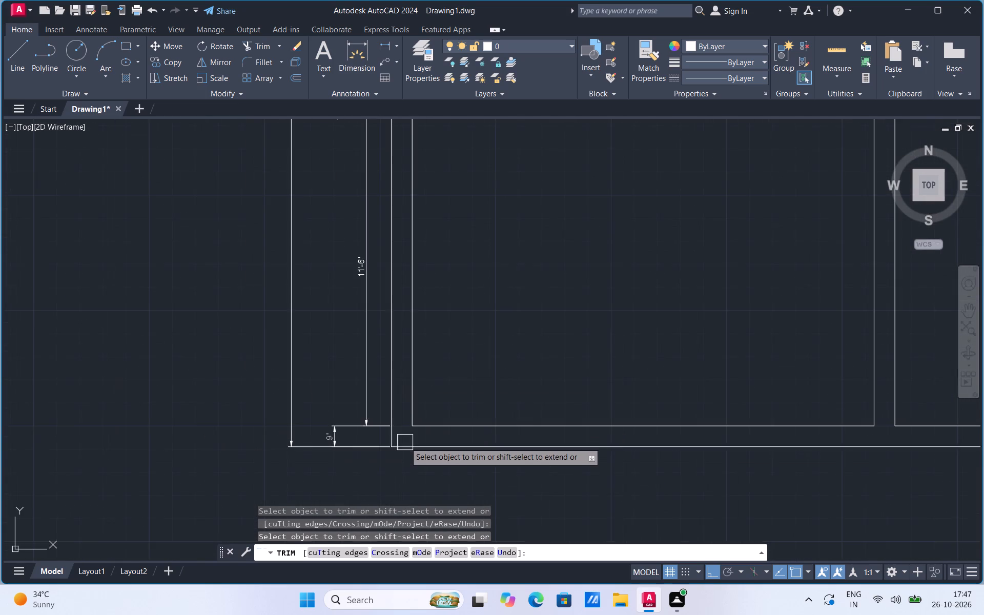
{"action": "scroll", "coordinate": [429, 467], "scroll_direction": "down", "scroll_amount": 2}
{"action": "scroll", "coordinate": [875, 447], "scroll_direction": "up", "scroll_amount": 4}
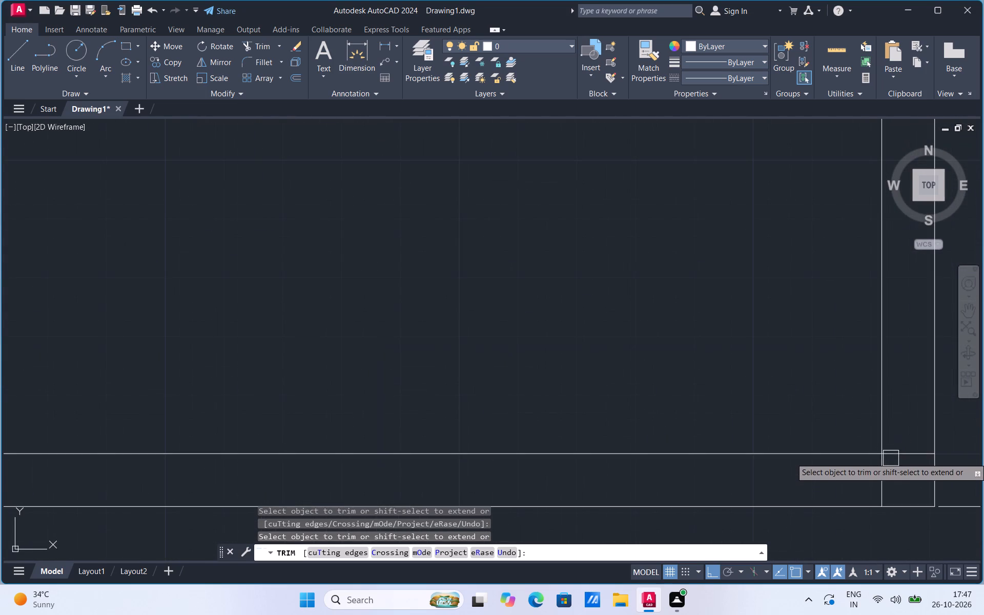
{"action": "left_click", "coordinate": [895, 454]}
{"action": "left_click", "coordinate": [879, 477]}
Trim away the 5" horizontal wall and the second 9" vertical wall's section in the bay right of the 5" vertical wall.
{"action": "scroll", "coordinate": [577, 484], "scroll_direction": "down", "scroll_amount": 3}
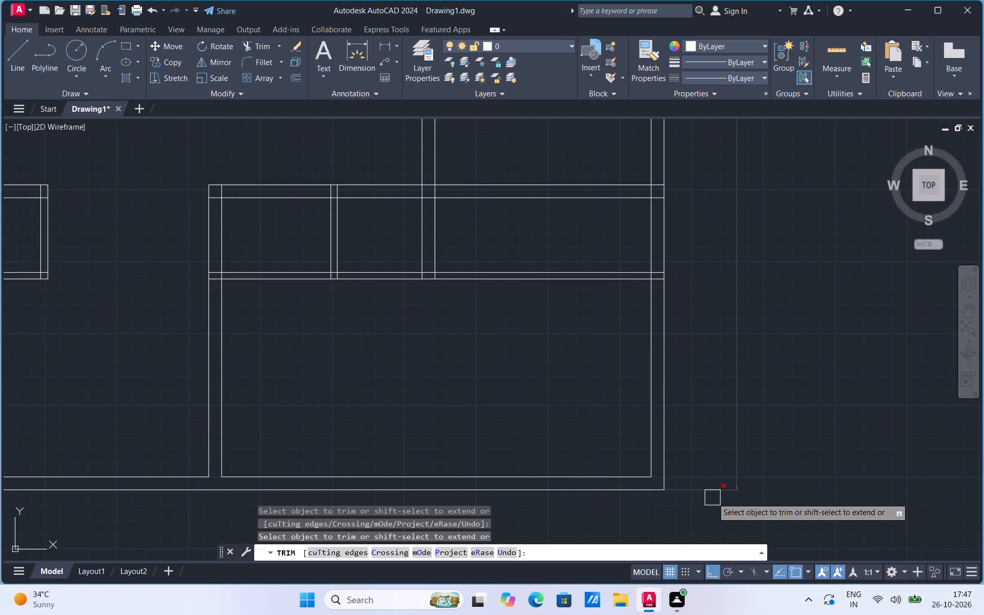
{"action": "scroll", "coordinate": [712, 498], "scroll_direction": "down", "scroll_amount": 2}
{"action": "scroll", "coordinate": [624, 424], "scroll_direction": "up", "scroll_amount": 1}
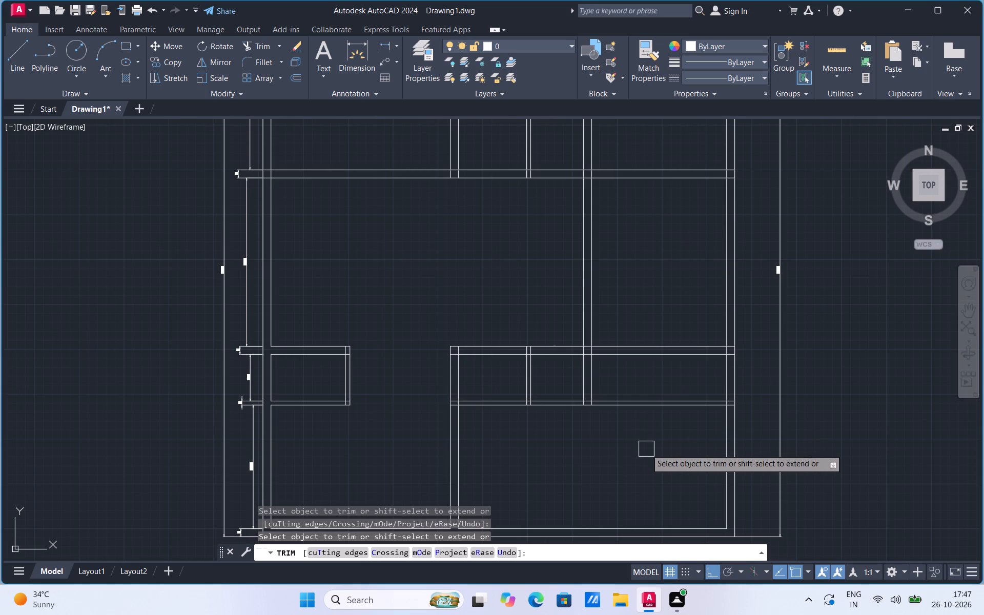
{"action": "scroll", "coordinate": [474, 420], "scroll_direction": "up", "scroll_amount": 1}
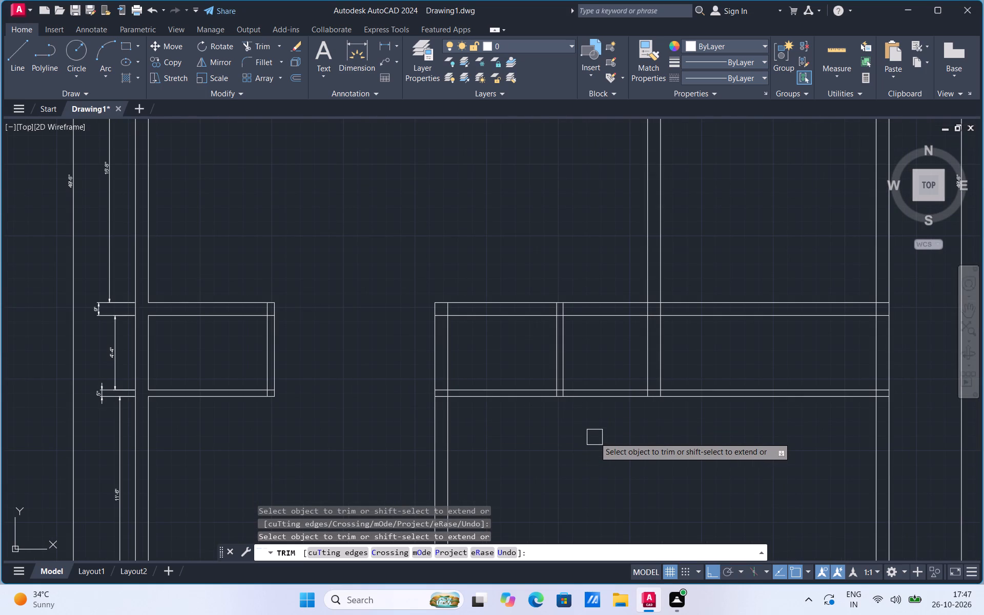
{"action": "left_click_drag", "start_coordinate": [594, 441], "coordinate": [606, 382]}
{"action": "left_click_drag", "start_coordinate": [606, 373], "coordinate": [712, 374]}
{"action": "left_click_drag", "start_coordinate": [735, 361], "coordinate": [725, 421]}
{"action": "left_click_drag", "start_coordinate": [670, 386], "coordinate": [618, 399]}
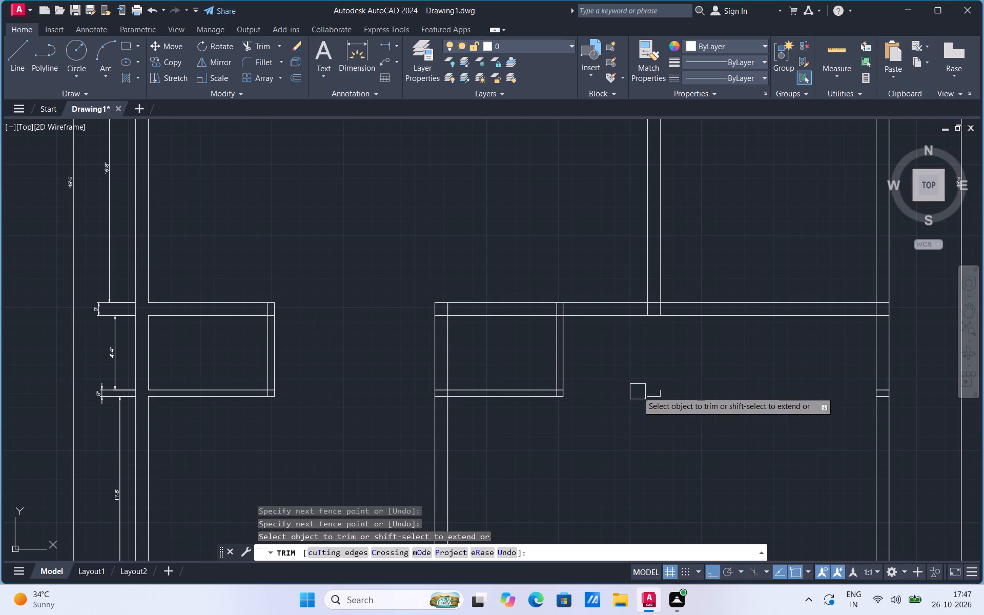
{"action": "left_click_drag", "start_coordinate": [638, 392], "coordinate": [661, 395]}
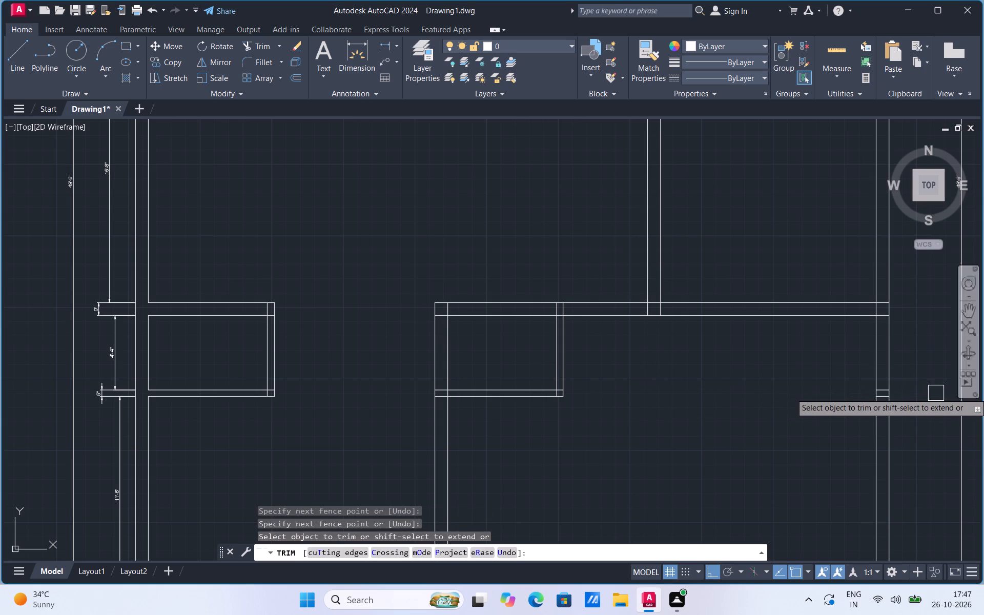
Trim the 5" horizontal wall's leftover line ends out of the right outer wall.
{"action": "scroll", "coordinate": [906, 387], "scroll_direction": "up", "scroll_amount": 2}
{"action": "left_click", "coordinate": [841, 390]}
{"action": "left_click", "coordinate": [841, 408]}
Trim the crossing lines where the upper 9" horizontal interior wall meets the right outer wall, opening the junction.
{"action": "scroll", "coordinate": [726, 487], "scroll_direction": "down", "scroll_amount": 2}
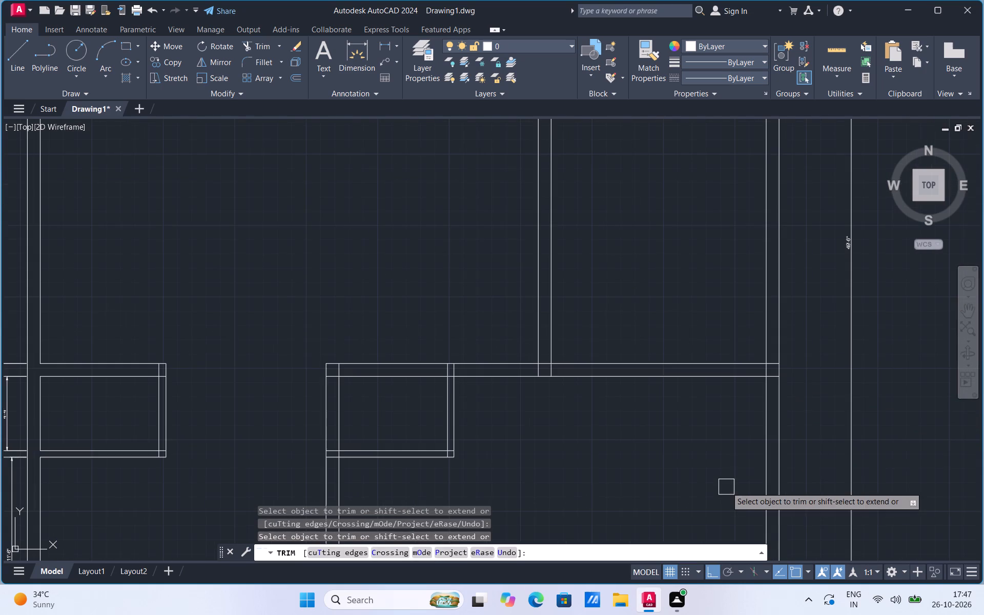
{"action": "scroll", "coordinate": [740, 412], "scroll_direction": "down", "scroll_amount": 1}
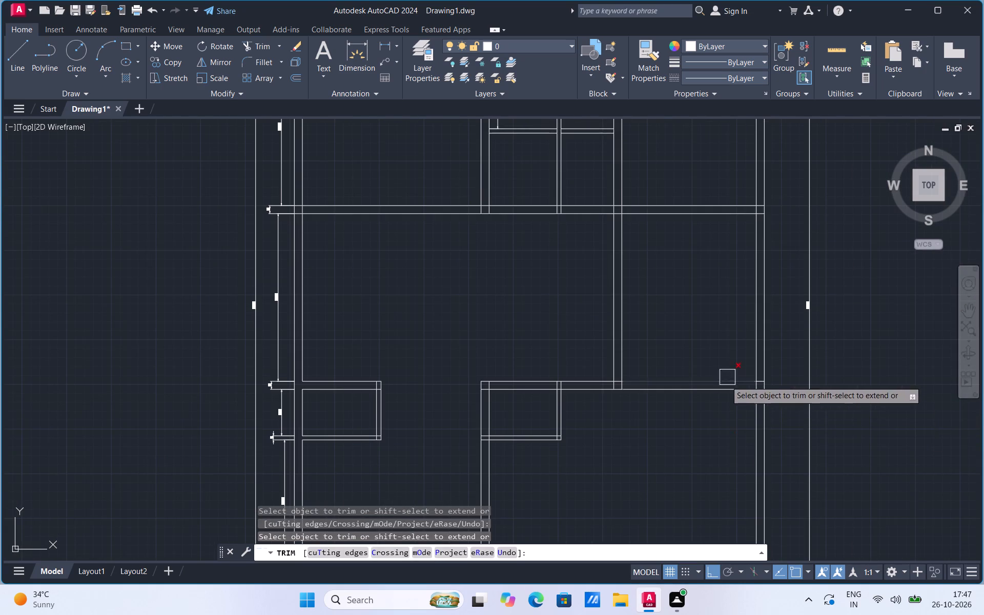
{"action": "scroll", "coordinate": [727, 466], "scroll_direction": "down", "scroll_amount": 2}
{"action": "scroll", "coordinate": [737, 322], "scroll_direction": "up", "scroll_amount": 3}
{"action": "scroll", "coordinate": [739, 507], "scroll_direction": "up", "scroll_amount": 3}
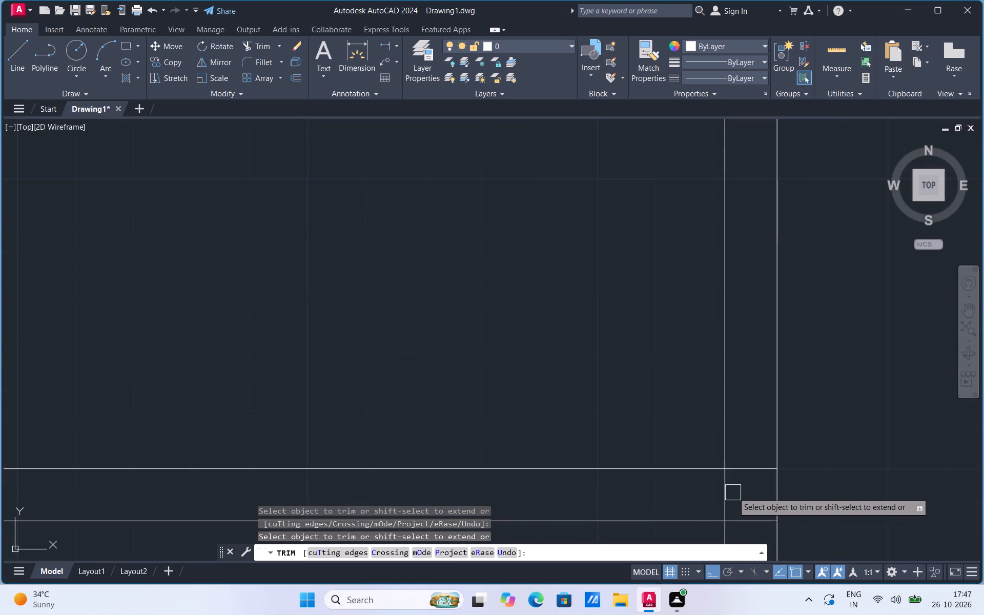
{"action": "left_click", "coordinate": [727, 495]}
{"action": "left_click", "coordinate": [745, 471]}
{"action": "left_click_drag", "start_coordinate": [750, 520], "coordinate": [750, 515]}
Trim away the upper 9" horizontal wall between the 5" vertical wall and the second 9" vertical wall.
{"action": "scroll", "coordinate": [713, 333], "scroll_direction": "down", "scroll_amount": 5}
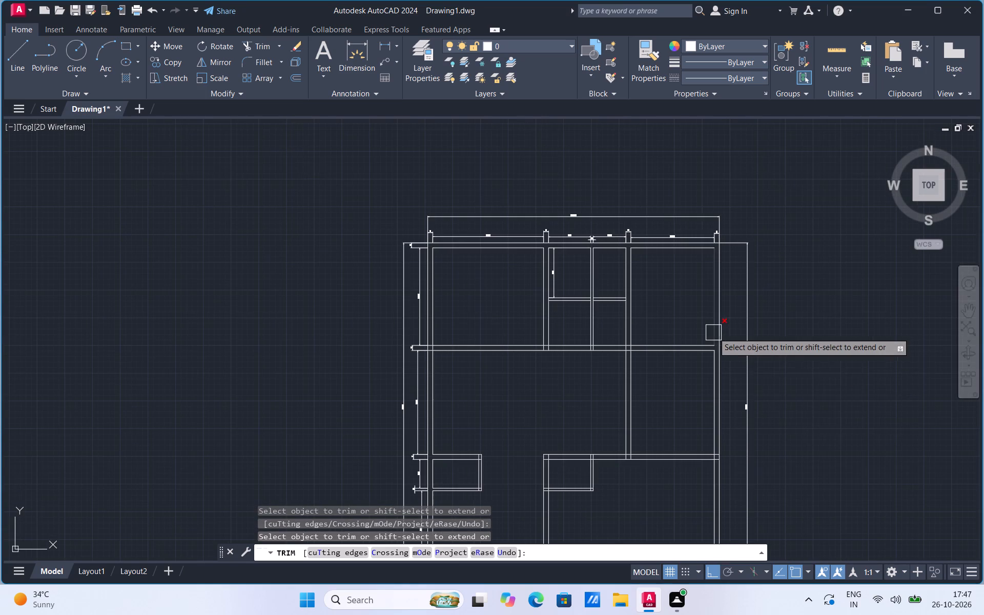
{"action": "scroll", "coordinate": [603, 336], "scroll_direction": "up", "scroll_amount": 1}
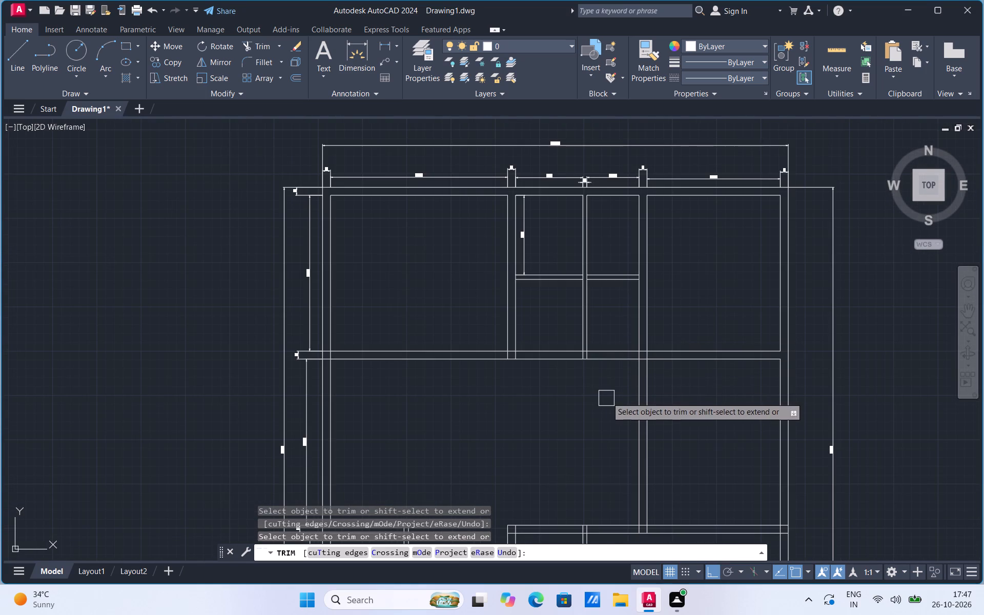
{"action": "left_click_drag", "start_coordinate": [608, 393], "coordinate": [618, 343]}
{"action": "left_click", "coordinate": [619, 325]}
{"action": "left_click", "coordinate": [606, 384]}
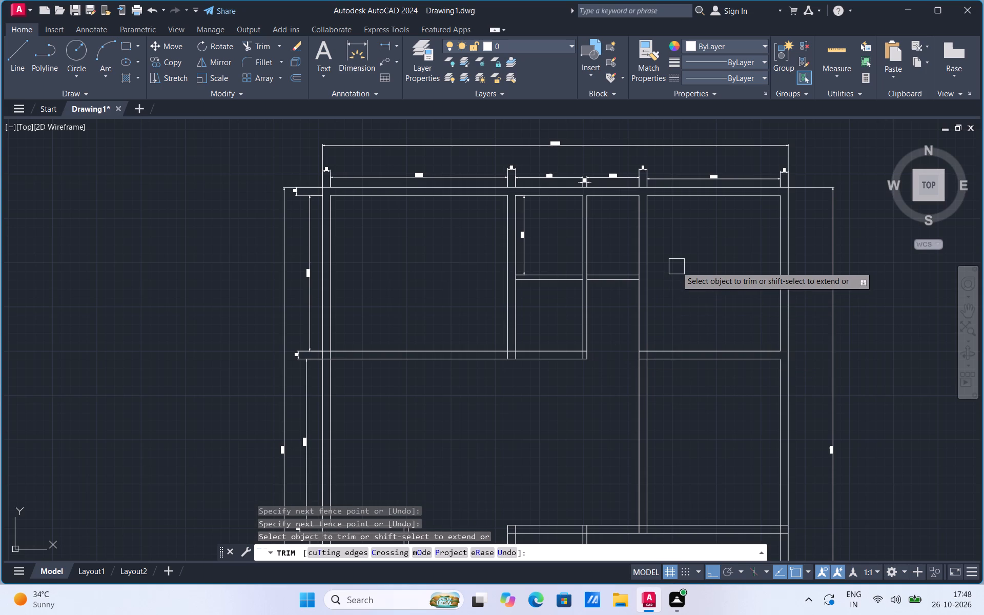
Trim the crossing lines where the 9" horizontal wall level with the 4'-4" bay's top meets the right outer wall.
{"action": "scroll", "coordinate": [676, 266], "scroll_direction": "down", "scroll_amount": 1}
{"action": "scroll", "coordinate": [748, 442], "scroll_direction": "up", "scroll_amount": 2}
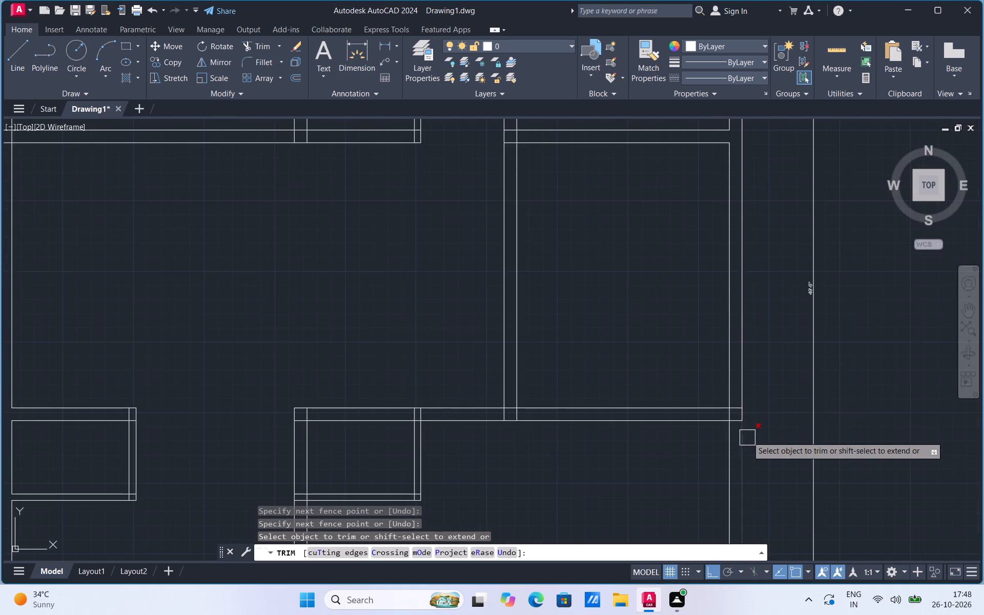
{"action": "scroll", "coordinate": [735, 403], "scroll_direction": "up", "scroll_amount": 2}
{"action": "left_click", "coordinate": [720, 430]}
{"action": "left_click", "coordinate": [734, 419]}
{"action": "left_click", "coordinate": [733, 442]}
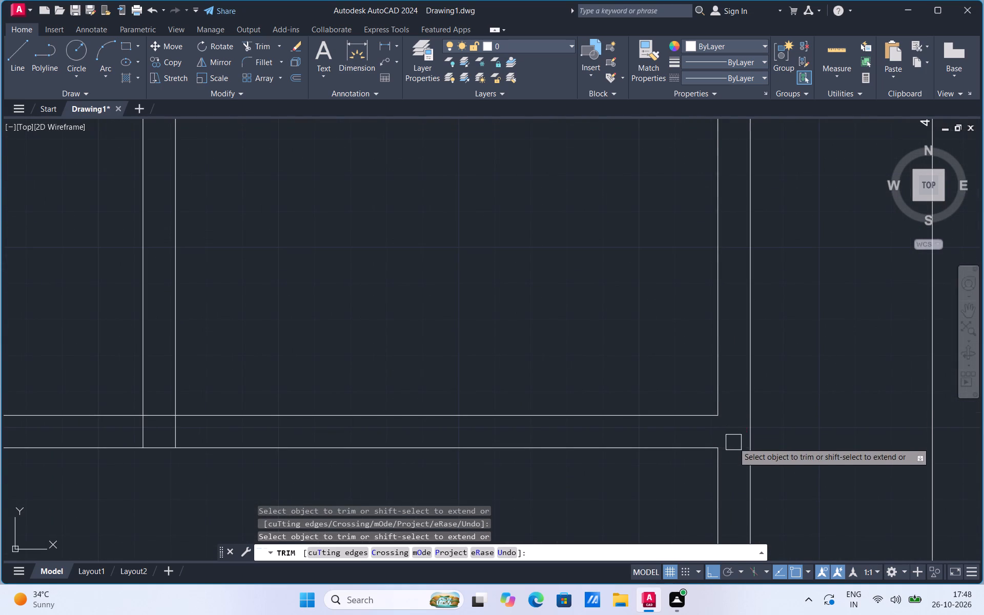
Trim the crossing lines where the 5" horizontal wall meets the first 9" vertical wall, opening the junction.
{"action": "scroll", "coordinate": [787, 372], "scroll_direction": "down", "scroll_amount": 2}
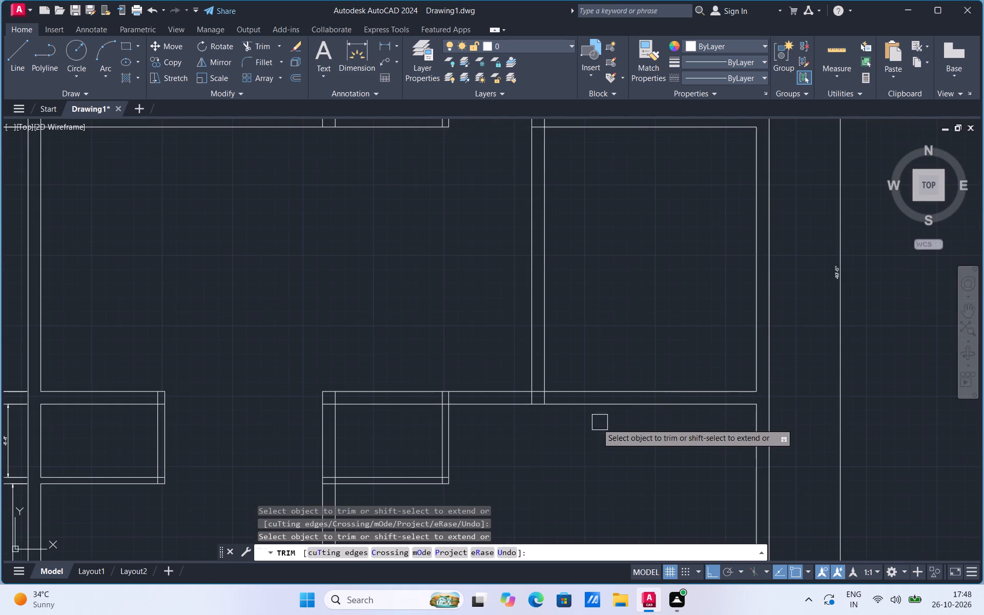
{"action": "scroll", "coordinate": [618, 296], "scroll_direction": "down", "scroll_amount": 2}
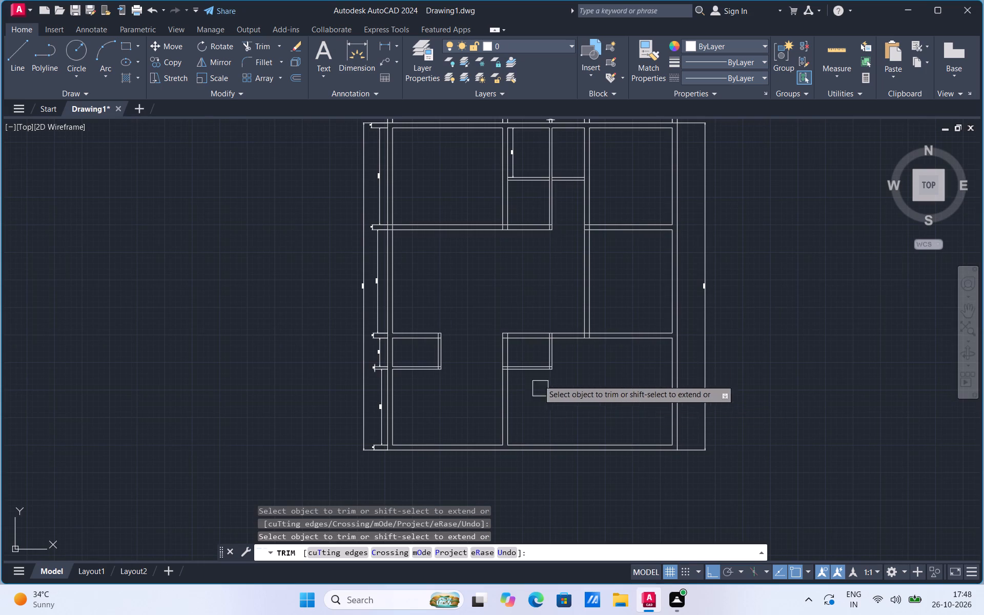
{"action": "scroll", "coordinate": [537, 347], "scroll_direction": "up", "scroll_amount": 3}
{"action": "scroll", "coordinate": [411, 404], "scroll_direction": "up", "scroll_amount": 1}
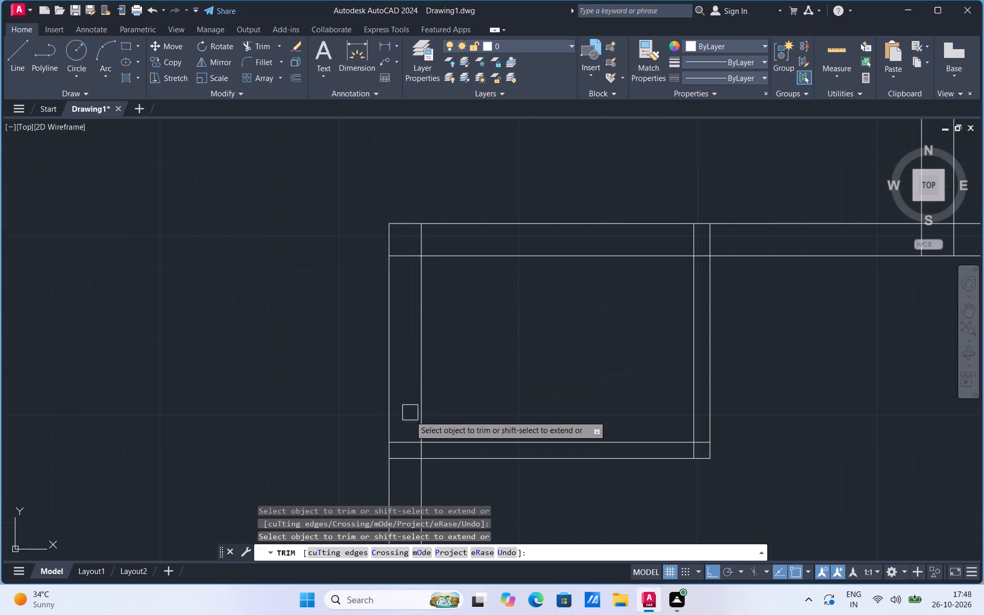
{"action": "left_click", "coordinate": [404, 448]}
{"action": "left_click", "coordinate": [402, 462]}
{"action": "scroll", "coordinate": [413, 452], "scroll_direction": "up", "scroll_amount": 2}
{"action": "left_click", "coordinate": [432, 446]}
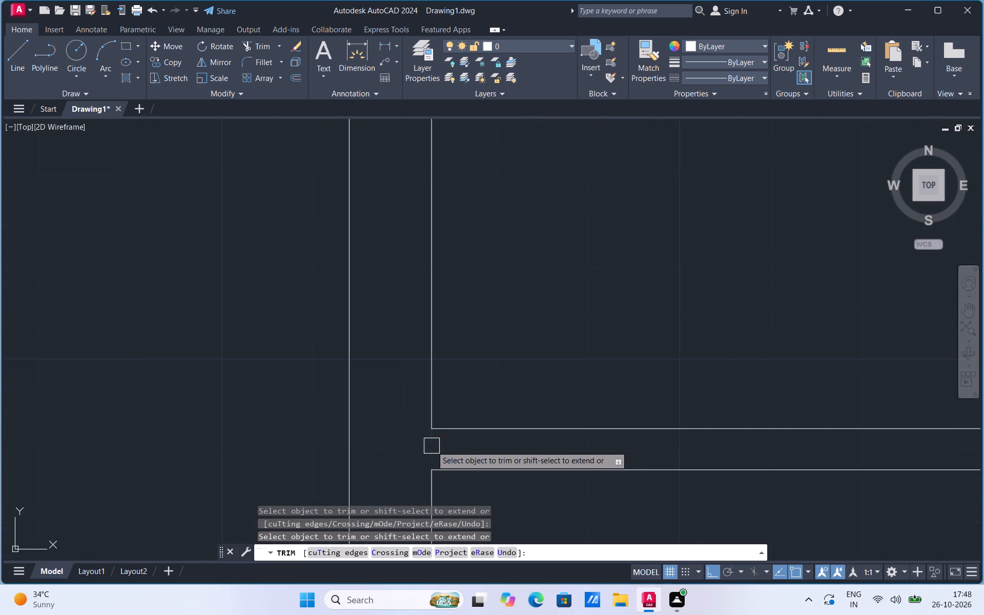
Trim the overlapping inner lines at the corner where the first 9" vertical wall meets the 9" horizontal wall above it.
{"action": "scroll", "coordinate": [452, 448], "scroll_direction": "down", "scroll_amount": 1}
{"action": "scroll", "coordinate": [455, 337], "scroll_direction": "down", "scroll_amount": 2}
{"action": "scroll", "coordinate": [455, 250], "scroll_direction": "up", "scroll_amount": 2}
{"action": "left_click", "coordinate": [442, 245]}
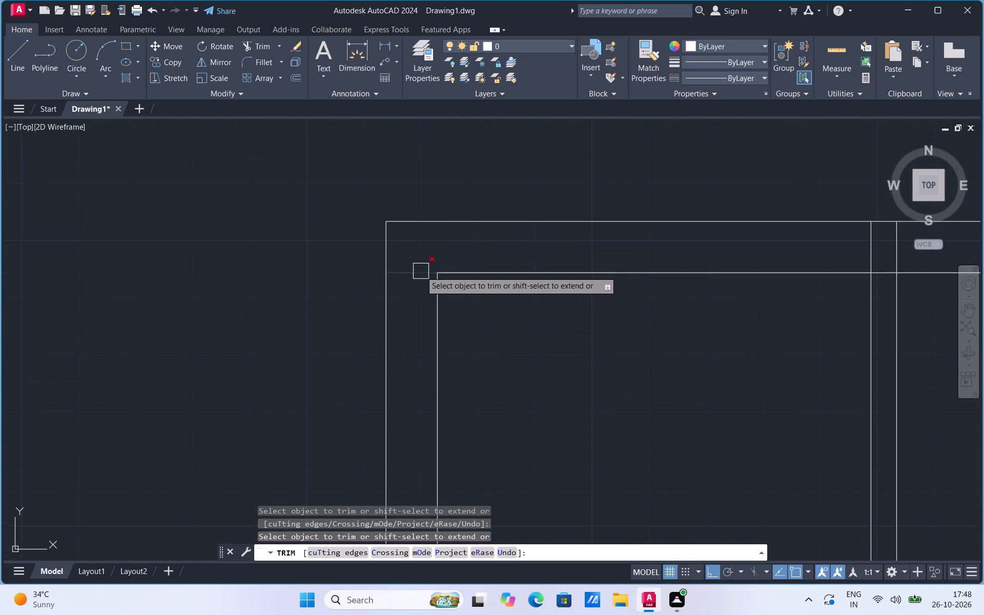
{"action": "left_click", "coordinate": [421, 271]}
{"action": "scroll", "coordinate": [438, 258], "scroll_direction": "down", "scroll_amount": 2}
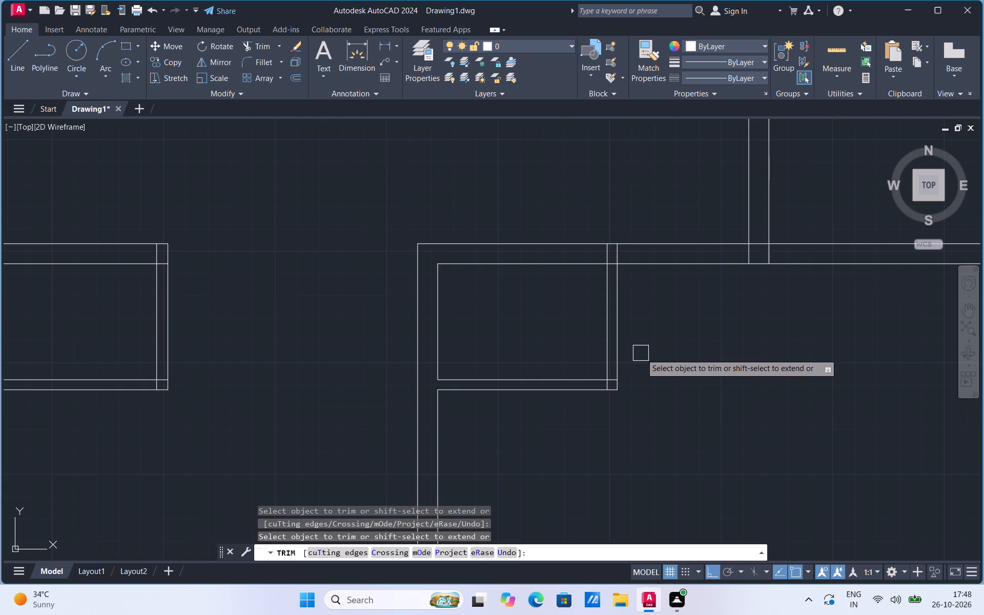
Trim the overlapping lines at the lower and upper corners of the 5" vertical wall closing the central small bay.
{"action": "scroll", "coordinate": [610, 395], "scroll_direction": "up", "scroll_amount": 3}
{"action": "left_click", "coordinate": [596, 360]}
{"action": "left_click", "coordinate": [617, 342]}
{"action": "scroll", "coordinate": [607, 443], "scroll_direction": "down", "scroll_amount": 2}
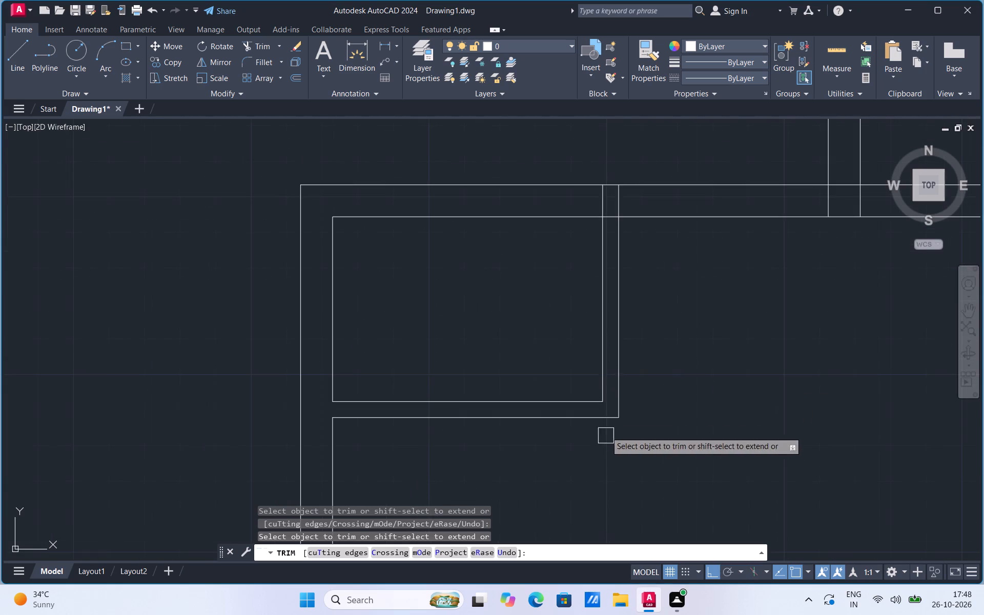
{"action": "scroll", "coordinate": [614, 192], "scroll_direction": "up", "scroll_amount": 1}
{"action": "left_click", "coordinate": [594, 205]}
{"action": "left_click", "coordinate": [610, 230]}
{"action": "left_click", "coordinate": [623, 205]}
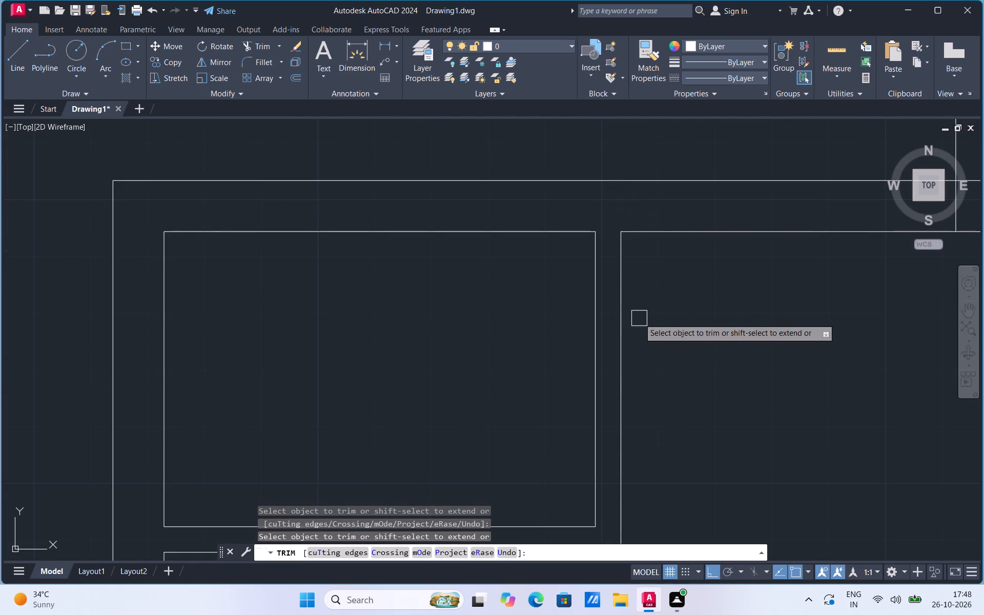
Trim the overlapping lines at the lower and upper corners of the 5" vertical wall closing the bay beside the left outer wall.
{"action": "scroll", "coordinate": [639, 318], "scroll_direction": "down", "scroll_amount": 3}
{"action": "scroll", "coordinate": [695, 375], "scroll_direction": "down", "scroll_amount": 2}
{"action": "scroll", "coordinate": [550, 376], "scroll_direction": "up", "scroll_amount": 6}
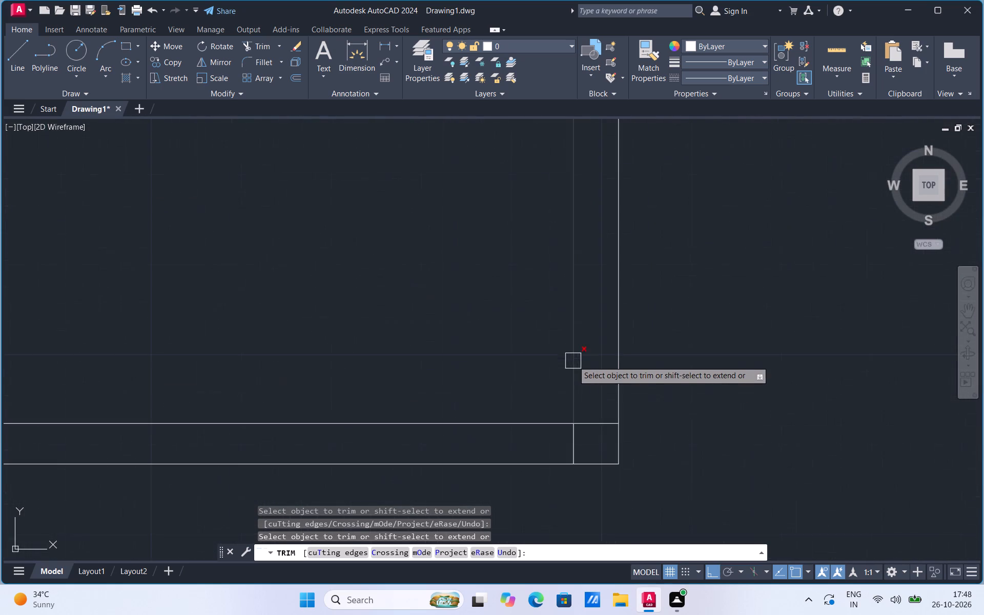
{"action": "left_click", "coordinate": [589, 419]}
{"action": "left_click", "coordinate": [572, 437]}
{"action": "scroll", "coordinate": [573, 440], "scroll_direction": "down", "scroll_amount": 2}
{"action": "scroll", "coordinate": [582, 240], "scroll_direction": "up", "scroll_amount": 1}
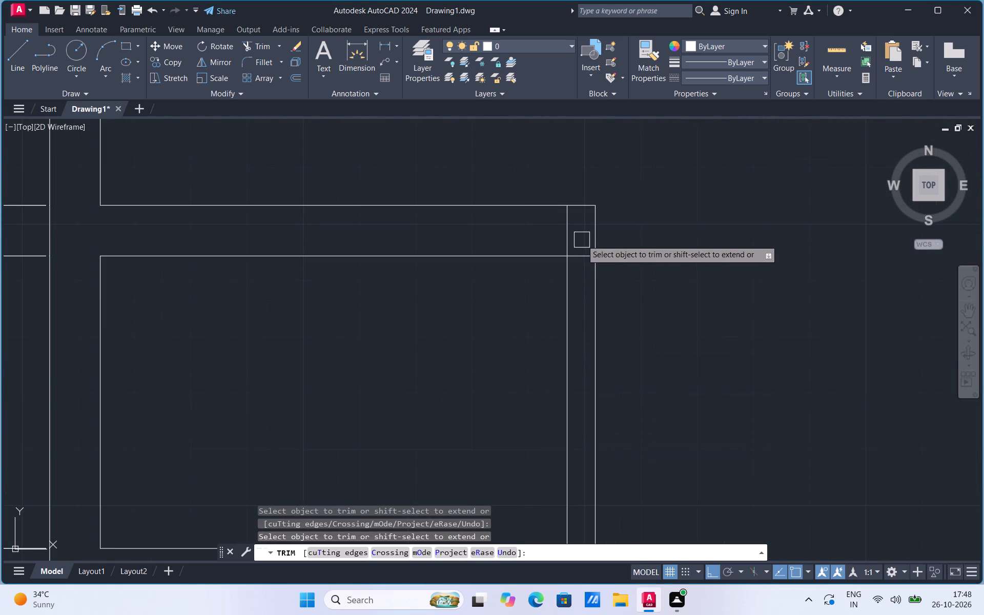
{"action": "left_click", "coordinate": [575, 231]}
{"action": "left_click", "coordinate": [565, 230]}
{"action": "left_click", "coordinate": [579, 255]}
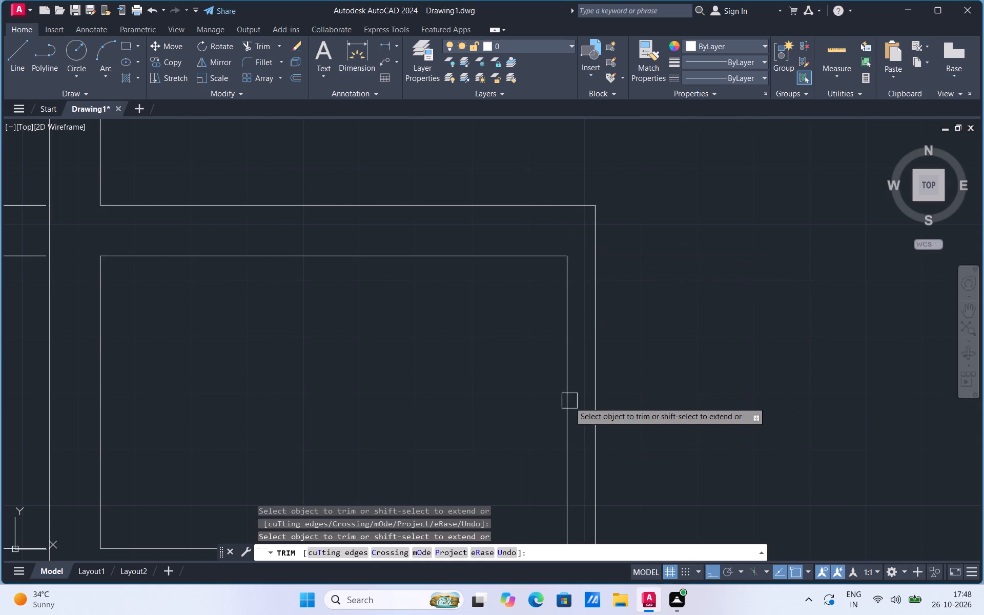
Add a horizontal linear dimension across the upper-left room between its inner wall faces, placed inside the room below the top wall.
{"action": "scroll", "coordinate": [568, 412], "scroll_direction": "down", "scroll_amount": 5}
{"action": "scroll", "coordinate": [598, 189], "scroll_direction": "up", "scroll_amount": 3}
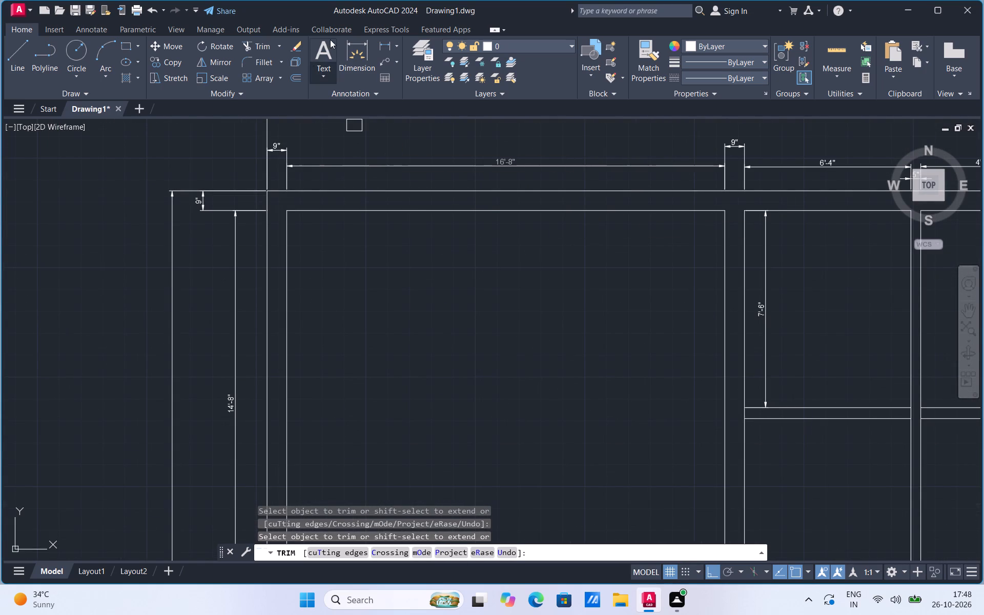
{"action": "left_click", "coordinate": [381, 46]}
{"action": "left_click", "coordinate": [287, 213]}
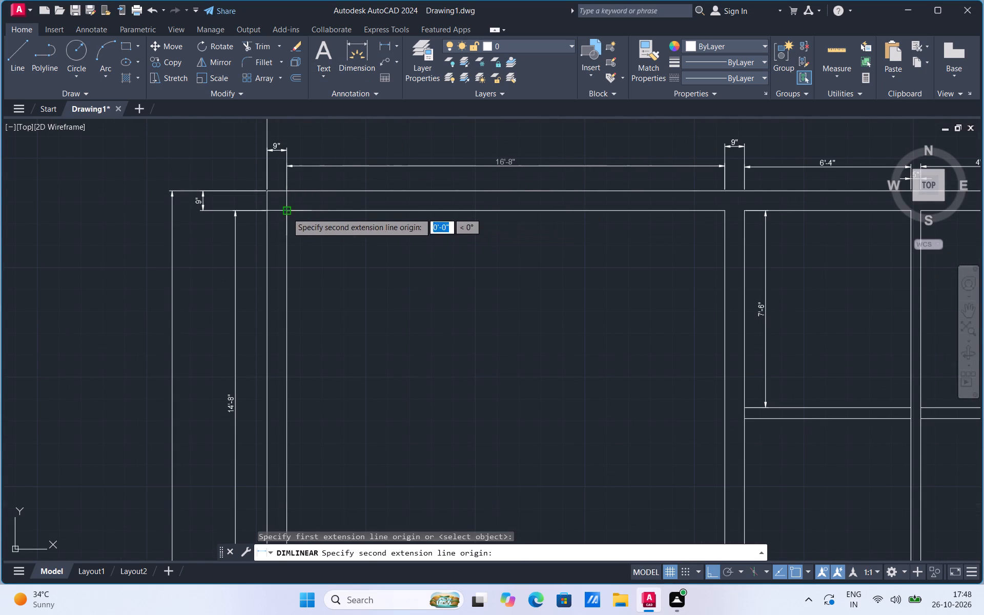
{"action": "left_click", "coordinate": [723, 211]}
{"action": "left_click", "coordinate": [704, 273]}
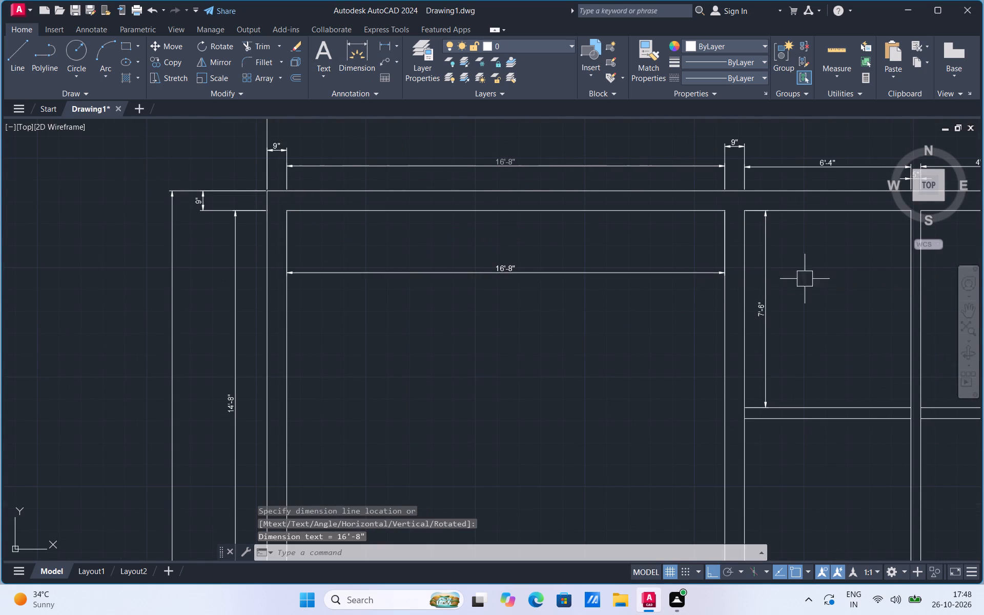
Add a vertical linear dimension for the upper-left room's inside height, placed just inside its left wall.
{"action": "left_click", "coordinate": [386, 49]}
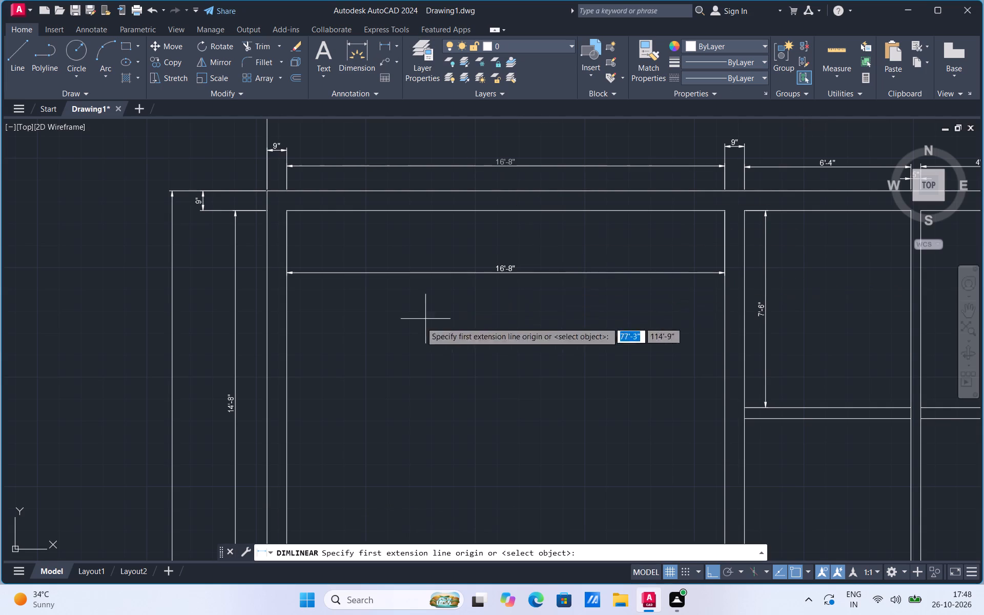
{"action": "scroll", "coordinate": [521, 249], "scroll_direction": "down", "scroll_amount": 1}
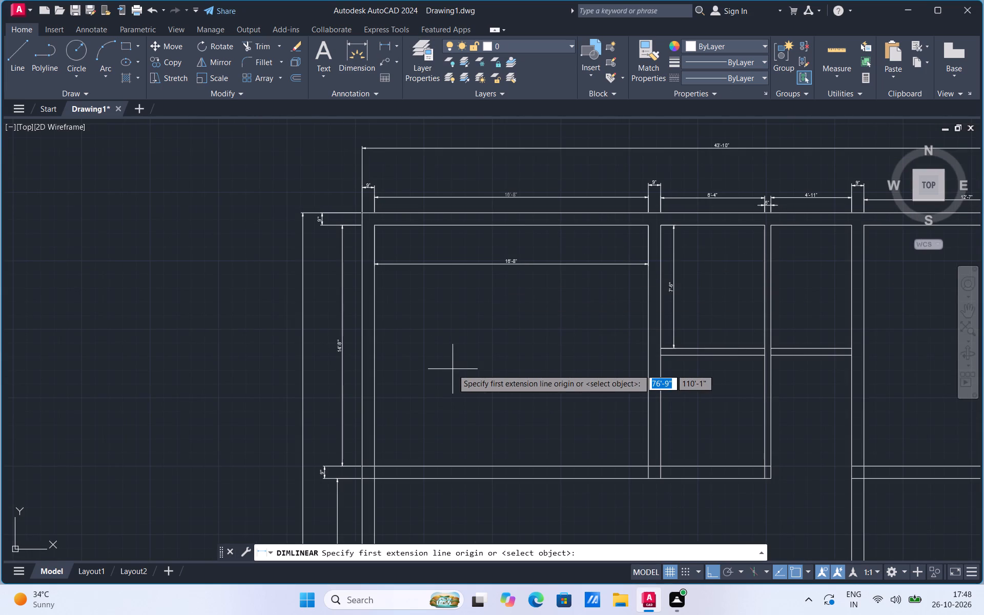
{"action": "left_click", "coordinate": [376, 466]}
{"action": "left_click", "coordinate": [375, 227]}
{"action": "left_click", "coordinate": [400, 236]}
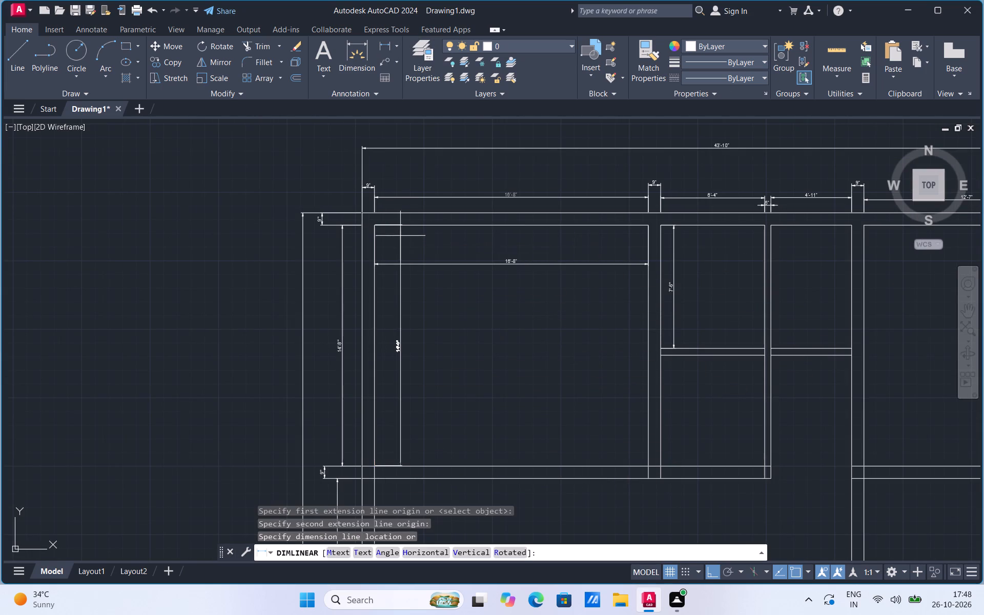
Add a horizontal linear dimension inside the small upper room between the first 9" vertical wall and the 5" vertical wall.
{"action": "scroll", "coordinate": [405, 291], "scroll_direction": "up", "scroll_amount": 2}
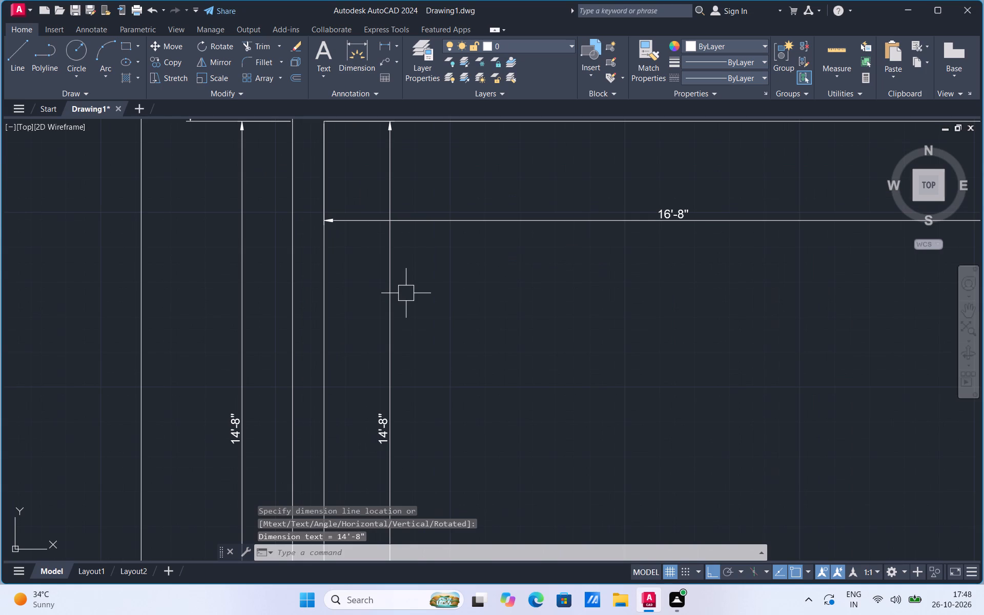
{"action": "scroll", "coordinate": [406, 295], "scroll_direction": "down", "scroll_amount": 3}
{"action": "scroll", "coordinate": [693, 274], "scroll_direction": "up", "scroll_amount": 2}
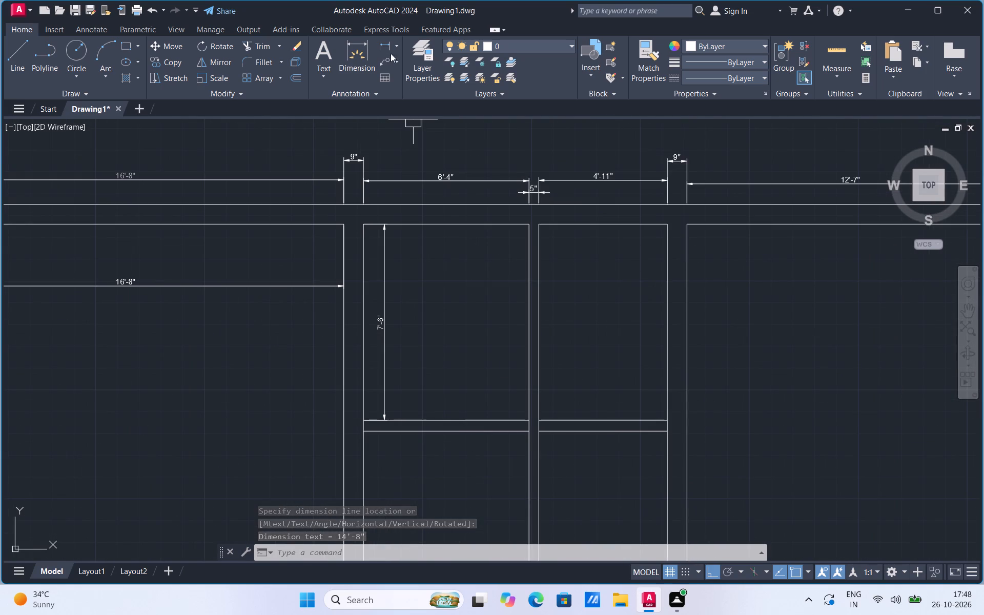
{"action": "left_click", "coordinate": [386, 45]}
{"action": "left_click", "coordinate": [364, 223]}
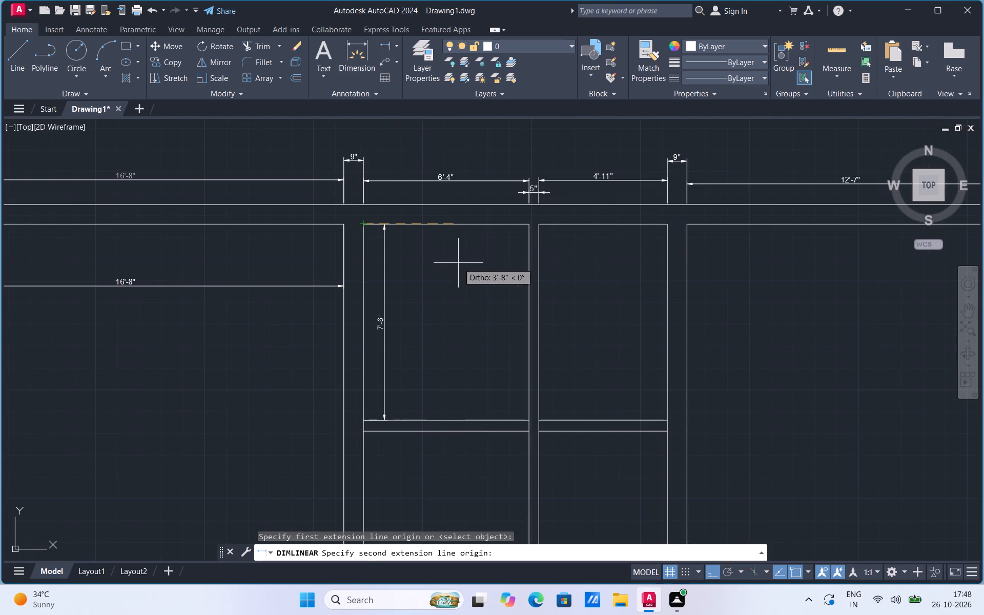
{"action": "left_click", "coordinate": [529, 224]}
{"action": "left_click", "coordinate": [515, 250]}
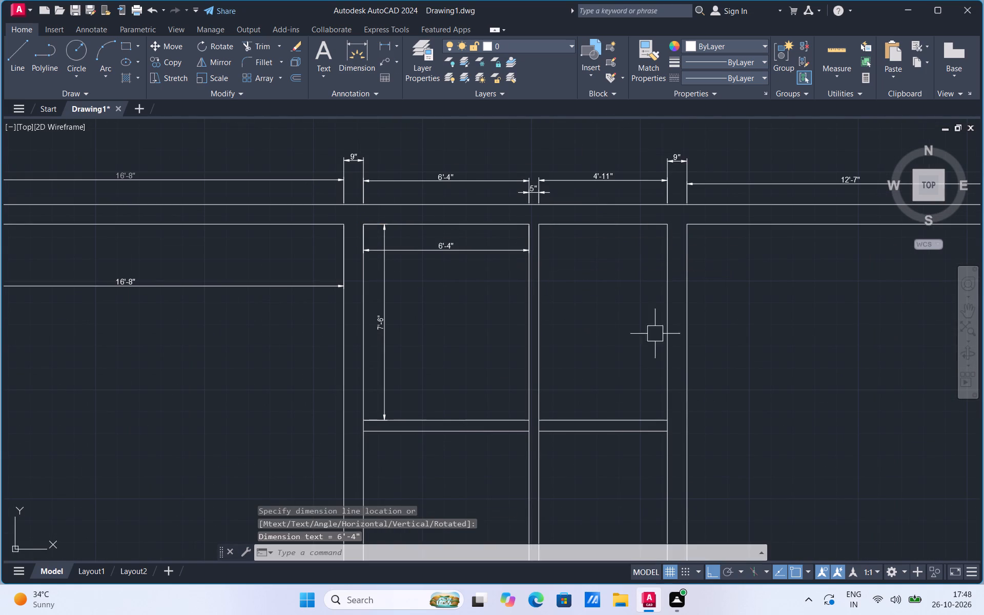
Add a horizontal linear dimension across the upper-right room between its inner wall faces, placed inside below the top wall.
{"action": "left_click", "coordinate": [385, 45]}
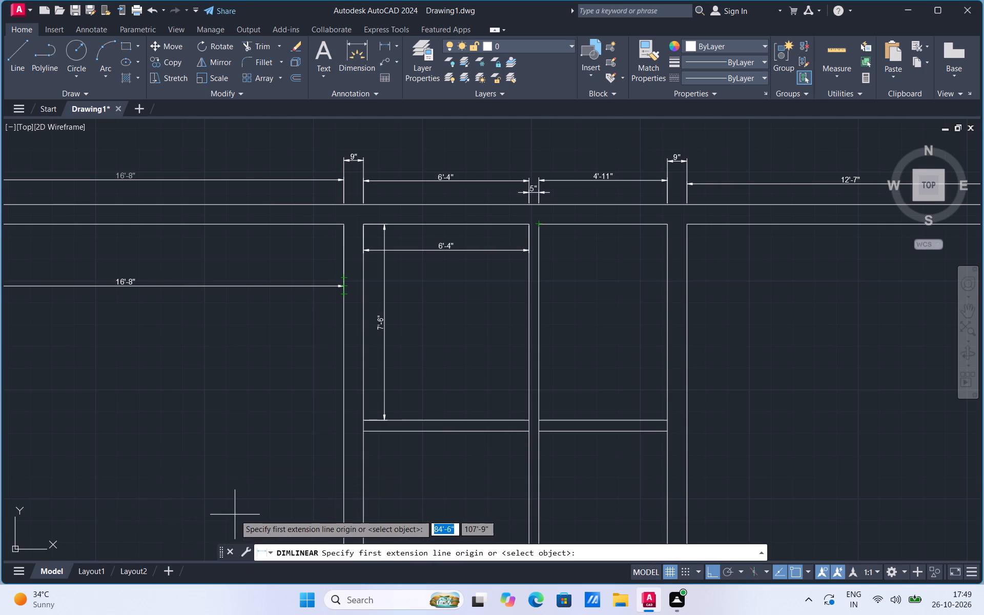
{"action": "scroll", "coordinate": [521, 364], "scroll_direction": "up", "scroll_amount": 1}
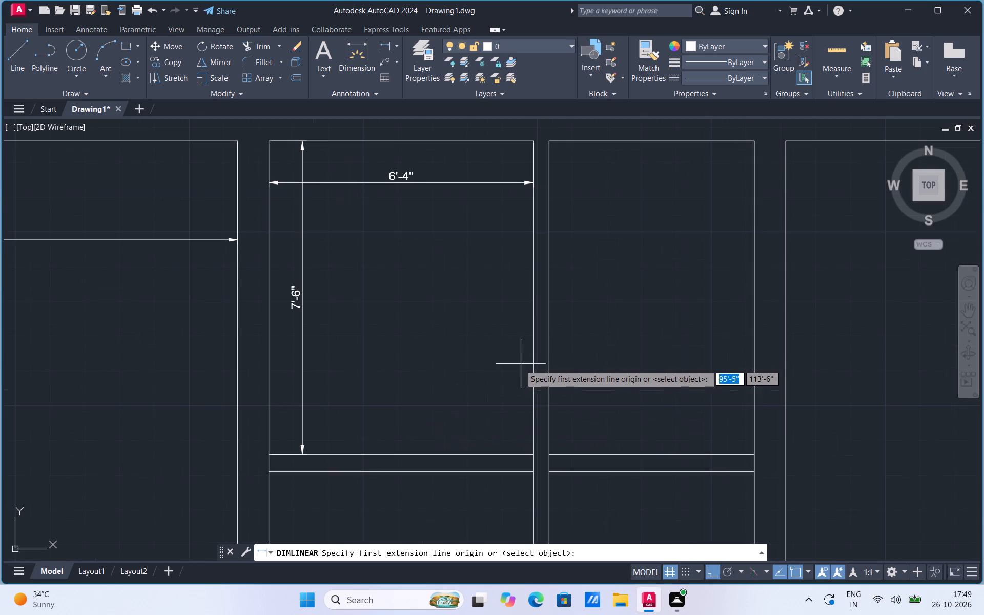
{"action": "scroll", "coordinate": [382, 401], "scroll_direction": "down", "scroll_amount": 1}
{"action": "scroll", "coordinate": [433, 269], "scroll_direction": "down", "scroll_amount": 1}
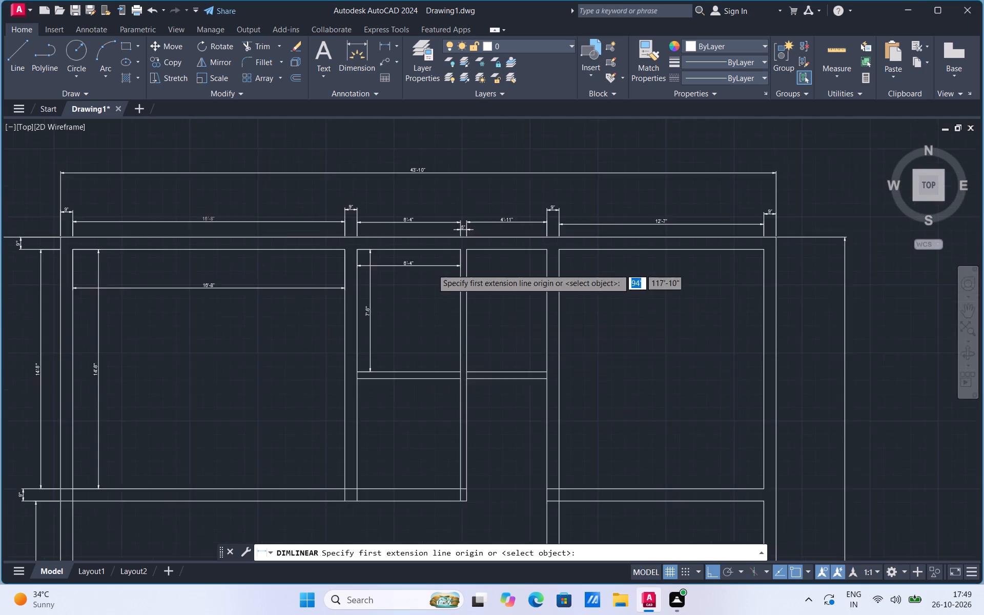
{"action": "scroll", "coordinate": [432, 269], "scroll_direction": "down", "scroll_amount": 1}
{"action": "scroll", "coordinate": [544, 269], "scroll_direction": "up", "scroll_amount": 2}
{"action": "left_click", "coordinate": [463, 235]}
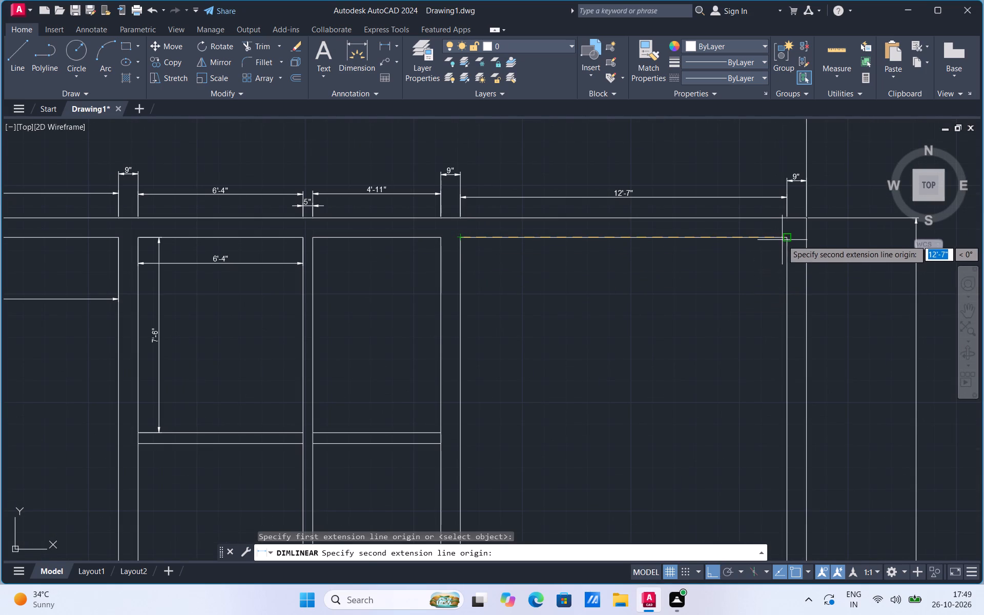
{"action": "left_click", "coordinate": [785, 237]}
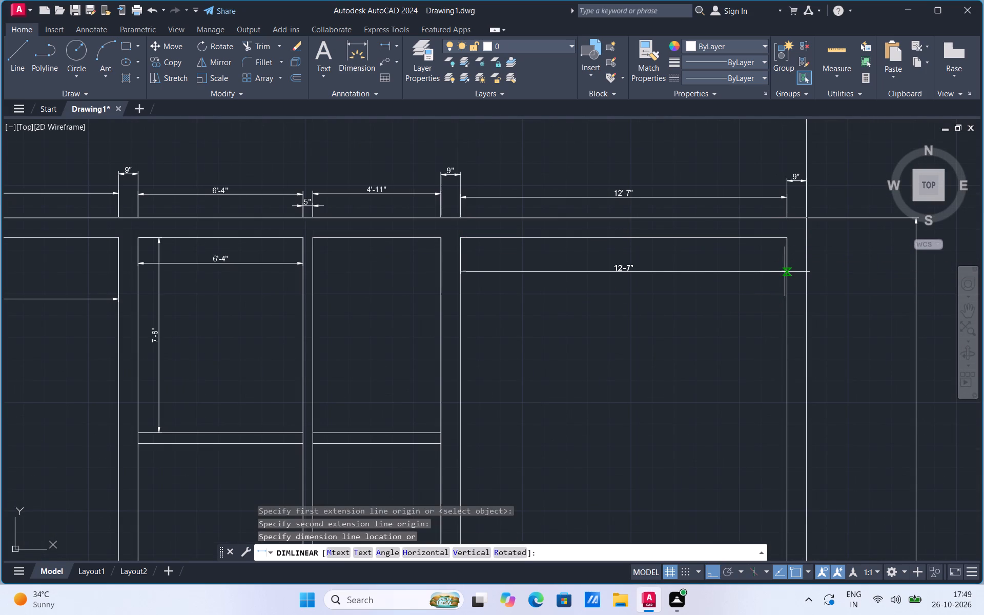
{"action": "left_click", "coordinate": [785, 272]}
Add a vertical linear dimension for the upper-right room's inside height, placed just inside the right outer wall.
{"action": "left_click", "coordinate": [382, 44]}
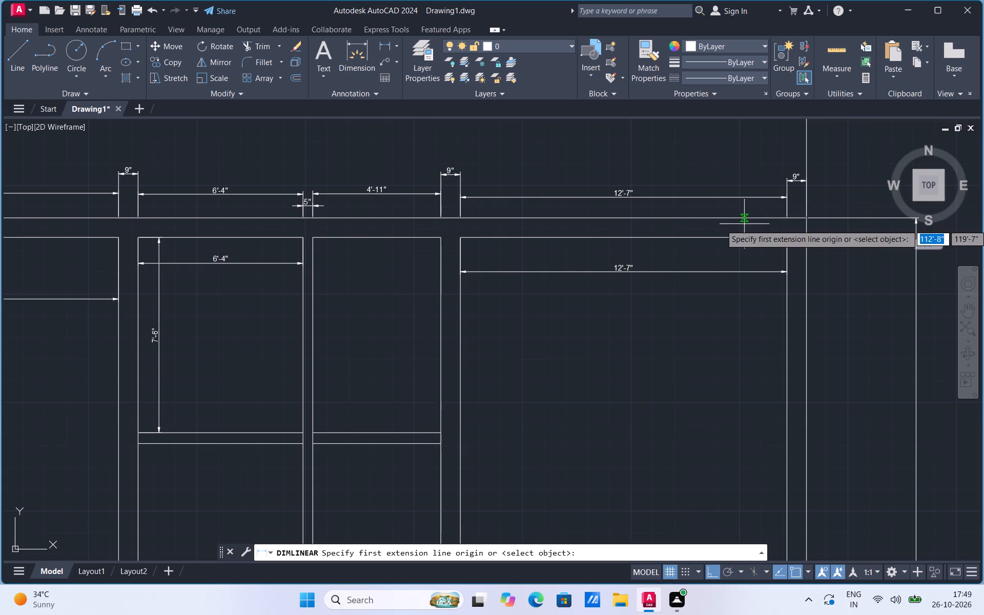
{"action": "left_click", "coordinate": [785, 237]}
{"action": "scroll", "coordinate": [747, 255], "scroll_direction": "down", "scroll_amount": 1}
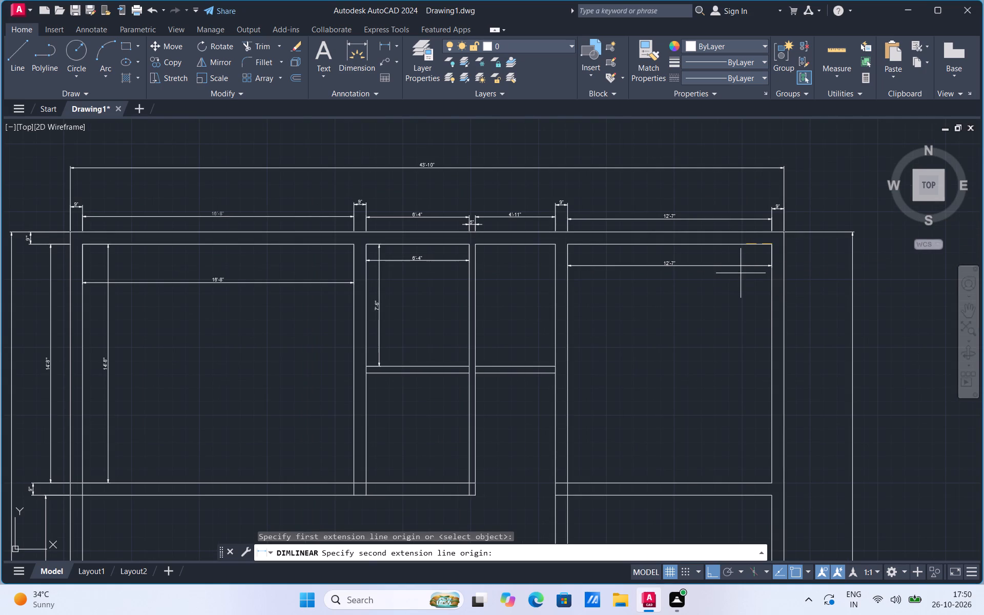
{"action": "scroll", "coordinate": [776, 268], "scroll_direction": "down", "scroll_amount": 1}
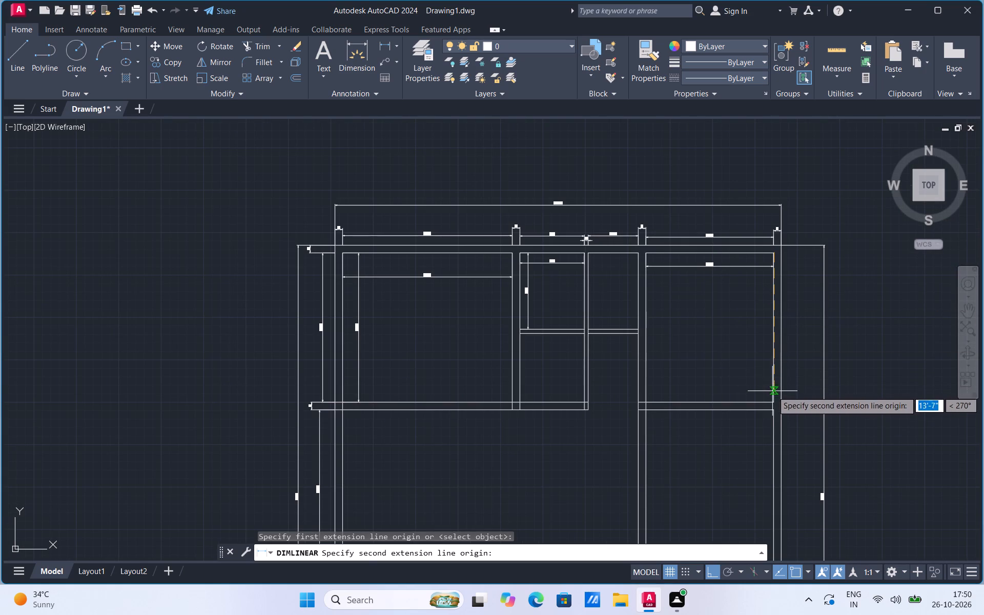
{"action": "left_click", "coordinate": [772, 403]}
{"action": "left_click", "coordinate": [762, 395]}
Add a horizontal linear dimension inside the narrow upper room between the 5" vertical wall and the second 9" vertical wall.
{"action": "scroll", "coordinate": [780, 342], "scroll_direction": "up", "scroll_amount": 1}
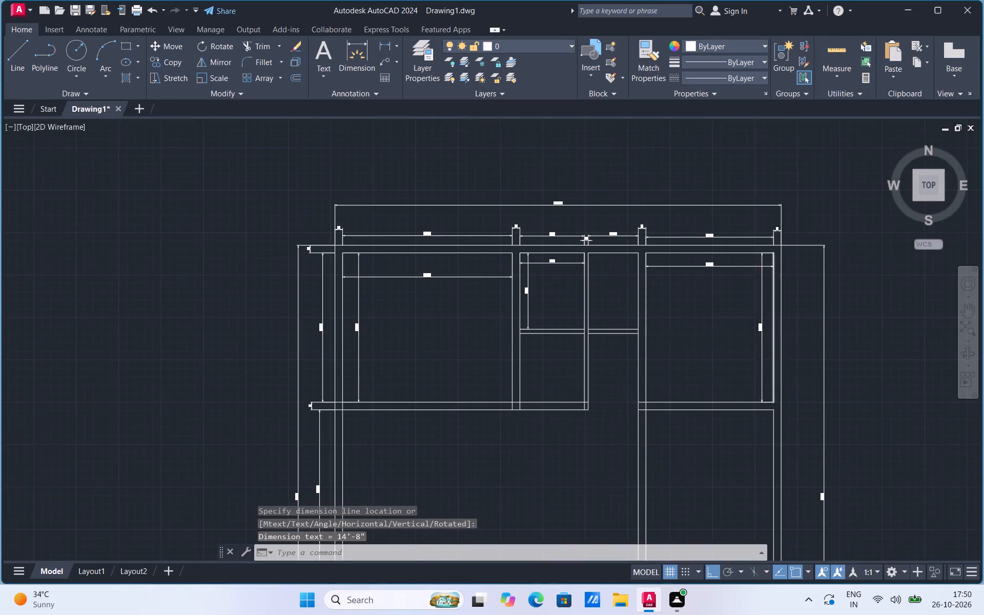
{"action": "scroll", "coordinate": [780, 342], "scroll_direction": "up", "scroll_amount": 2}
{"action": "scroll", "coordinate": [778, 343], "scroll_direction": "down", "scroll_amount": 2}
{"action": "scroll", "coordinate": [457, 165], "scroll_direction": "up", "scroll_amount": 1}
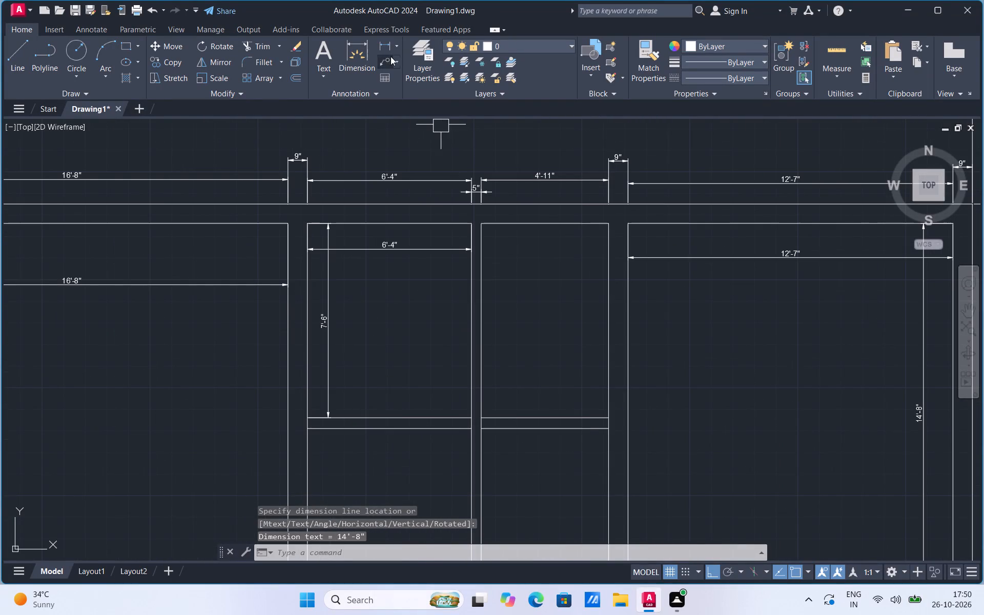
{"action": "left_click", "coordinate": [383, 47]}
{"action": "left_click", "coordinate": [484, 221]}
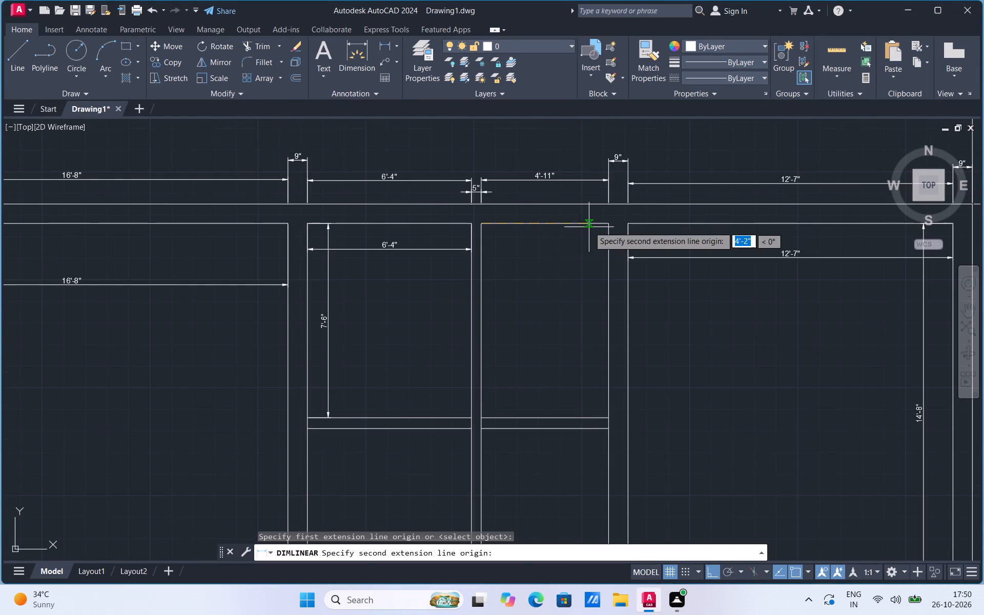
{"action": "left_click", "coordinate": [612, 226]}
{"action": "left_click", "coordinate": [609, 246]}
Add a vertical linear dimension for the narrow upper room's inside height, placed beside the 5" vertical wall.
{"action": "scroll", "coordinate": [601, 253], "scroll_direction": "up", "scroll_amount": 1}
{"action": "left_click", "coordinate": [379, 47]}
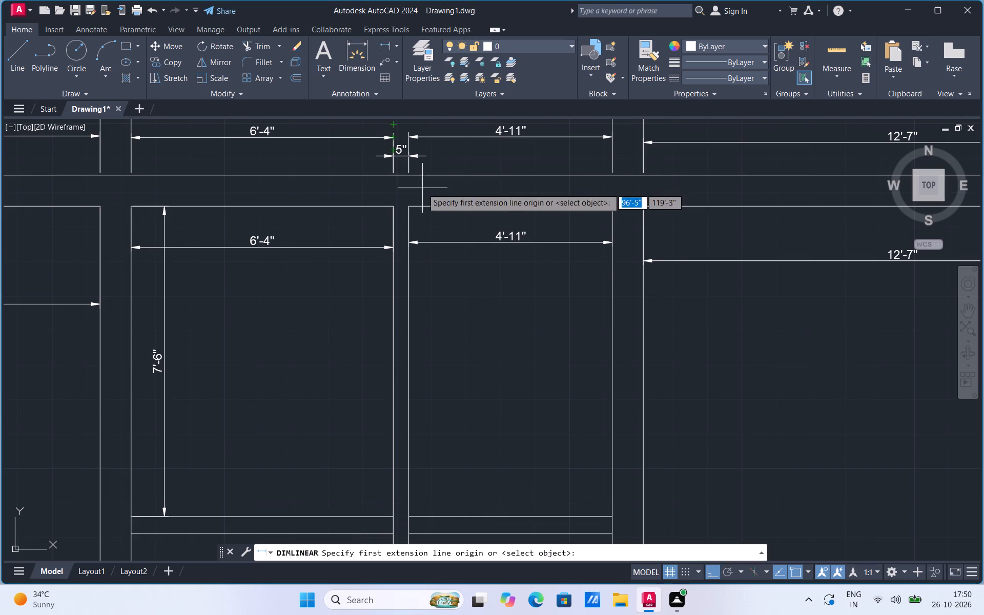
{"action": "left_click", "coordinate": [409, 207]}
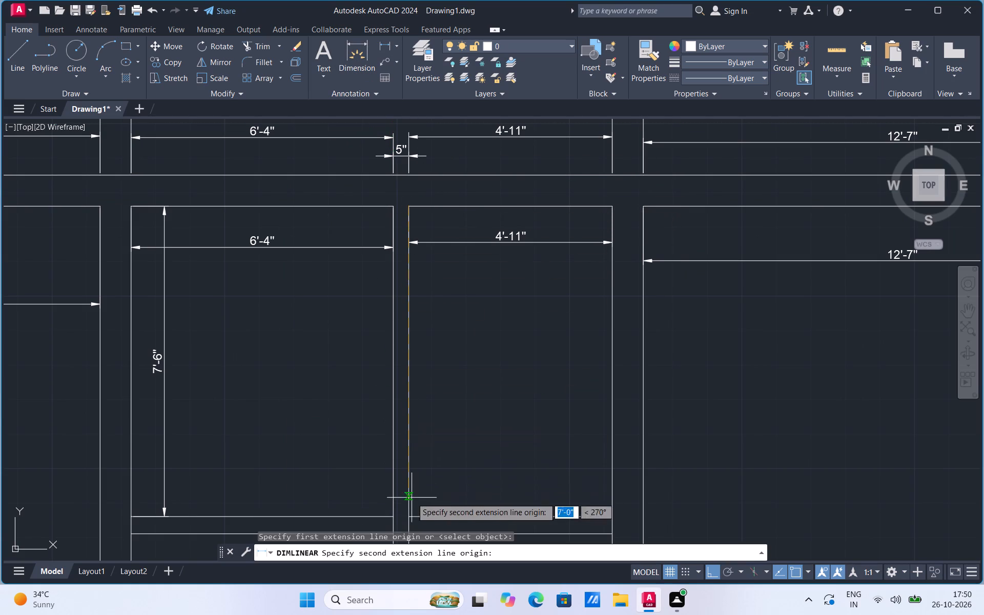
{"action": "left_click", "coordinate": [407, 514]}
{"action": "left_click", "coordinate": [435, 493]}
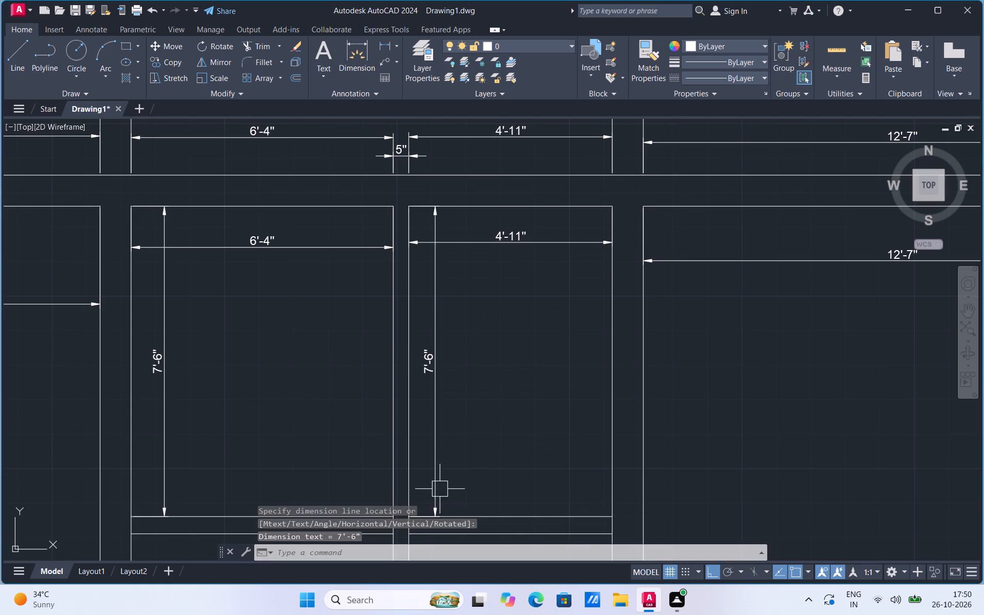
Add a vertical linear dimension for the room below the 5" partition, beside the first 9" vertical wall, from lower wall to partition.
{"action": "scroll", "coordinate": [555, 322], "scroll_direction": "down", "scroll_amount": 2}
{"action": "scroll", "coordinate": [460, 451], "scroll_direction": "up", "scroll_amount": 1}
{"action": "left_click", "coordinate": [383, 40]}
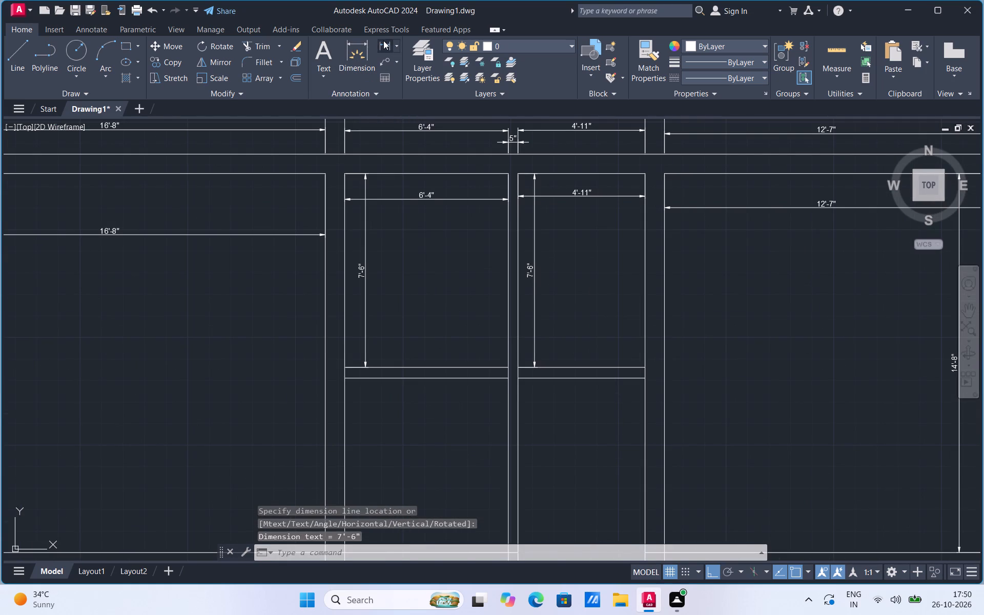
{"action": "scroll", "coordinate": [414, 72], "scroll_direction": "down", "scroll_amount": 1}
{"action": "scroll", "coordinate": [414, 118], "scroll_direction": "down", "scroll_amount": 1}
{"action": "scroll", "coordinate": [423, 252], "scroll_direction": "down", "scroll_amount": 2}
{"action": "scroll", "coordinate": [418, 370], "scroll_direction": "up", "scroll_amount": 2}
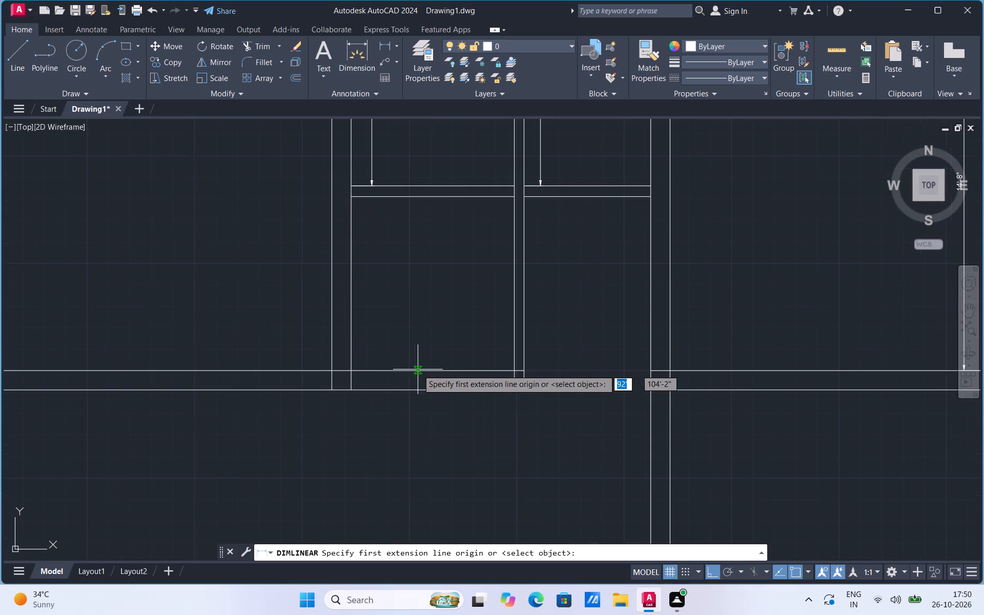
{"action": "left_click", "coordinate": [351, 373]}
{"action": "left_click", "coordinate": [350, 197]}
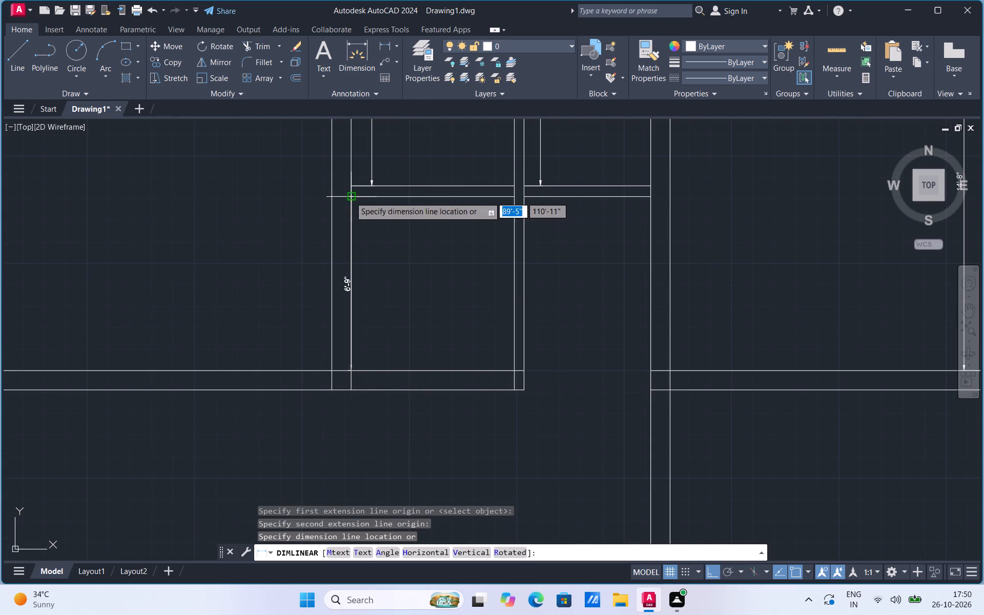
{"action": "left_click", "coordinate": [382, 220]}
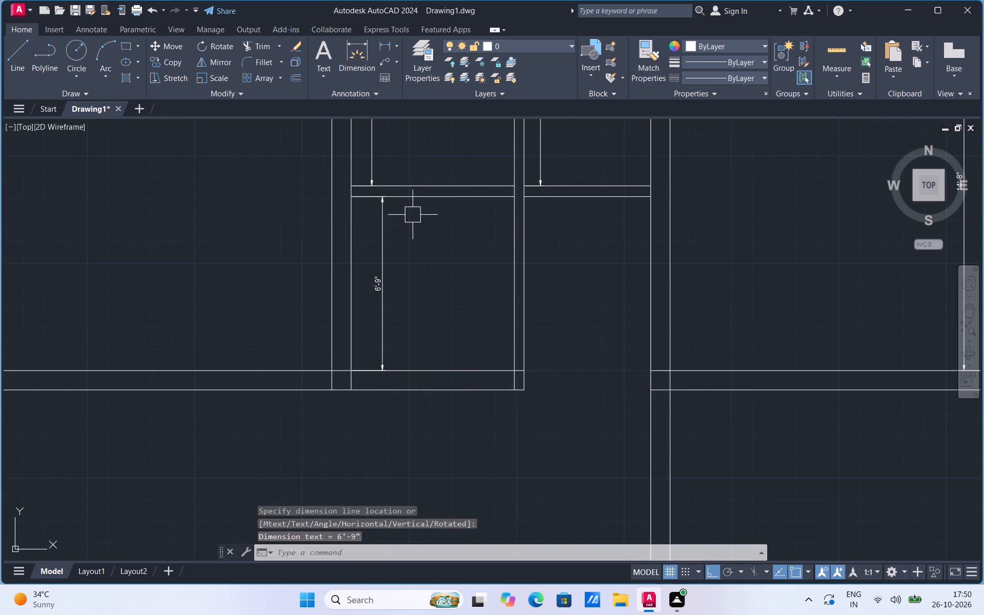
Add a horizontal linear dimension for the inside width of the room below the 5" partition, placed just under the partition.
{"action": "scroll", "coordinate": [399, 191], "scroll_direction": "up", "scroll_amount": 2}
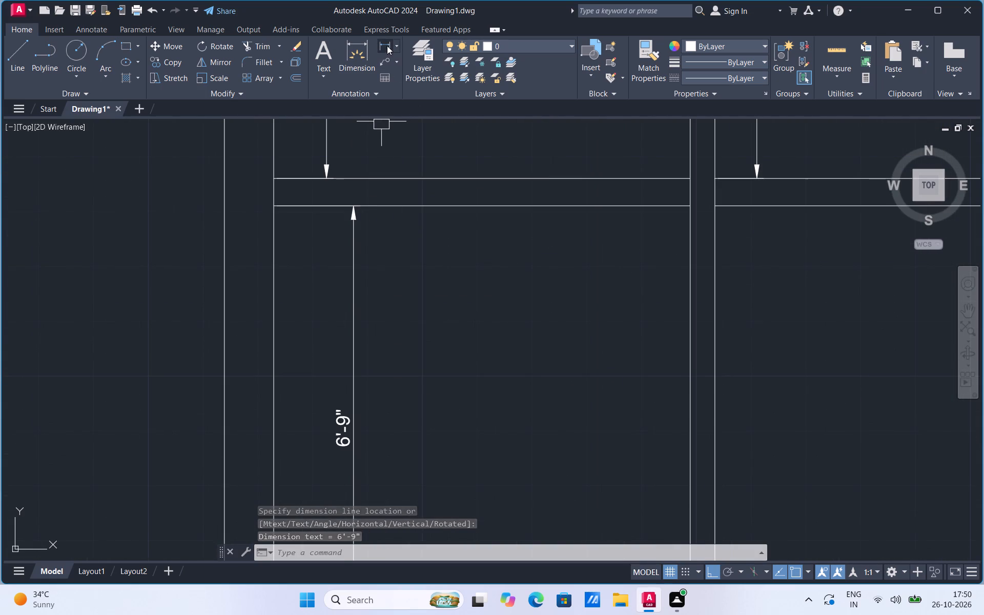
{"action": "left_click", "coordinate": [386, 46]}
{"action": "left_click", "coordinate": [275, 207]}
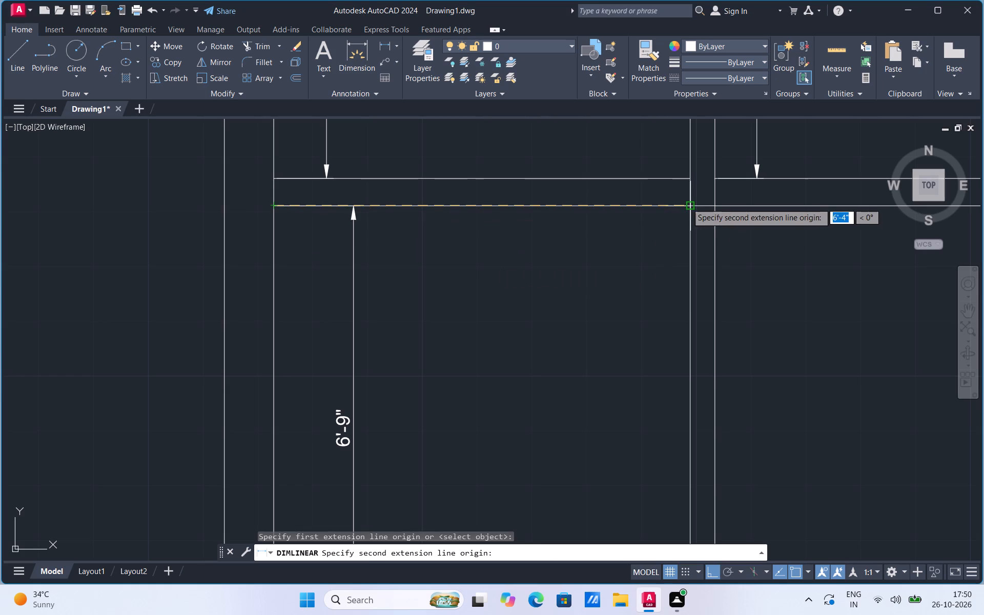
{"action": "left_click", "coordinate": [690, 207]}
{"action": "left_click", "coordinate": [683, 247]}
Move the lower face lines of the horizontal partition, on both sides of the 5" vertical wall, up by 1".
{"action": "scroll", "coordinate": [525, 383], "scroll_direction": "down", "scroll_amount": 1}
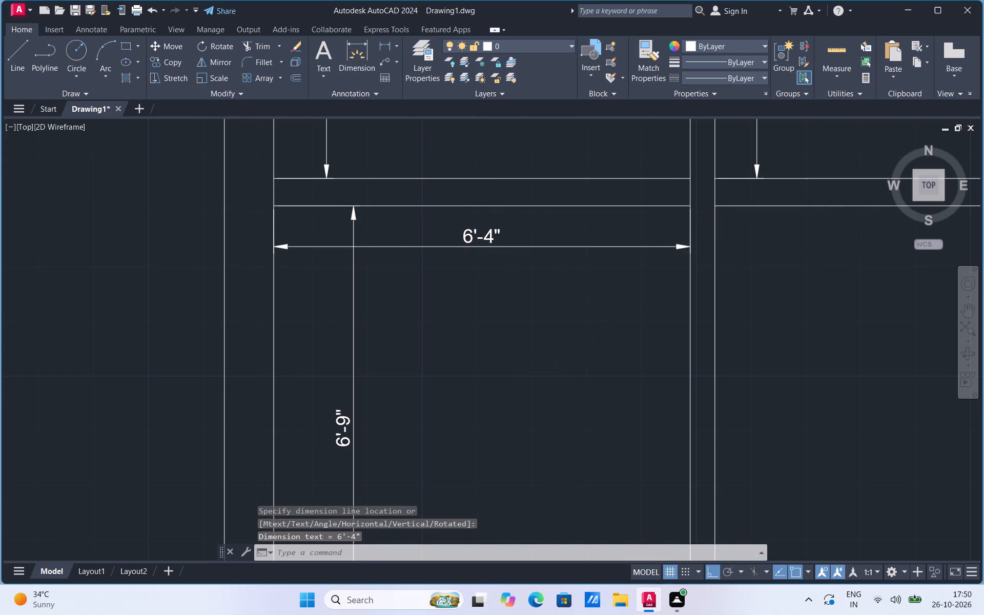
{"action": "scroll", "coordinate": [503, 400], "scroll_direction": "down", "scroll_amount": 1}
{"action": "left_click", "coordinate": [527, 320]}
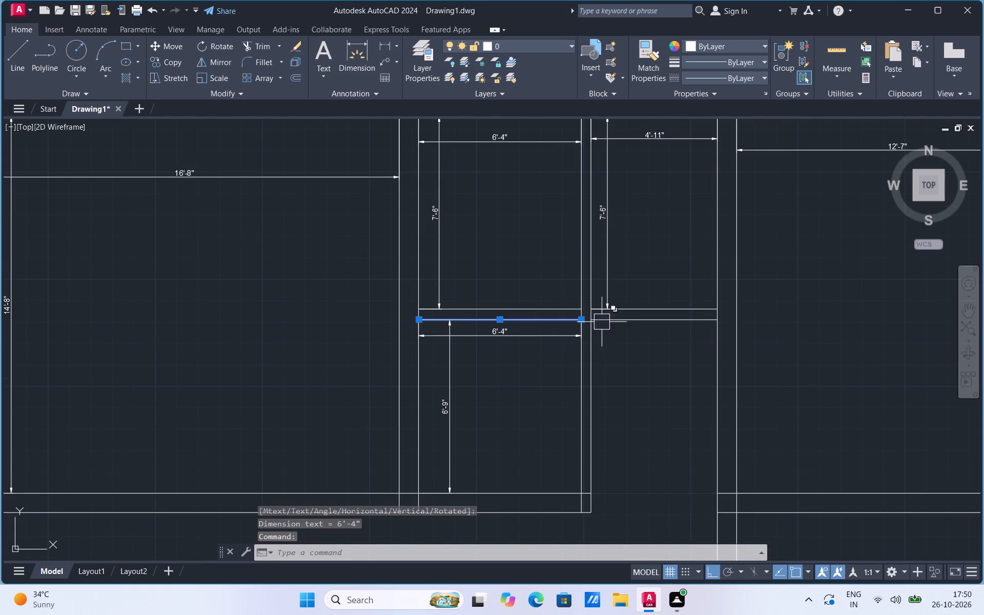
{"action": "left_click", "coordinate": [608, 321]}
{"action": "scroll", "coordinate": [447, 324], "scroll_direction": "up", "scroll_amount": 2}
{"action": "right_click", "coordinate": [357, 299]}
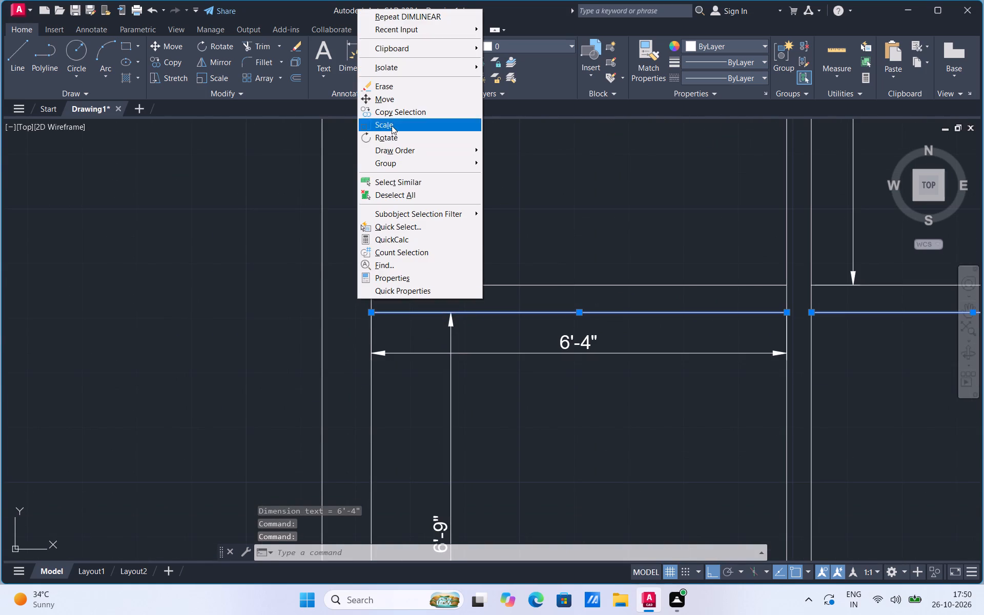
{"action": "left_click", "coordinate": [389, 99]}
{"action": "scroll", "coordinate": [371, 255], "scroll_direction": "up", "scroll_amount": 2}
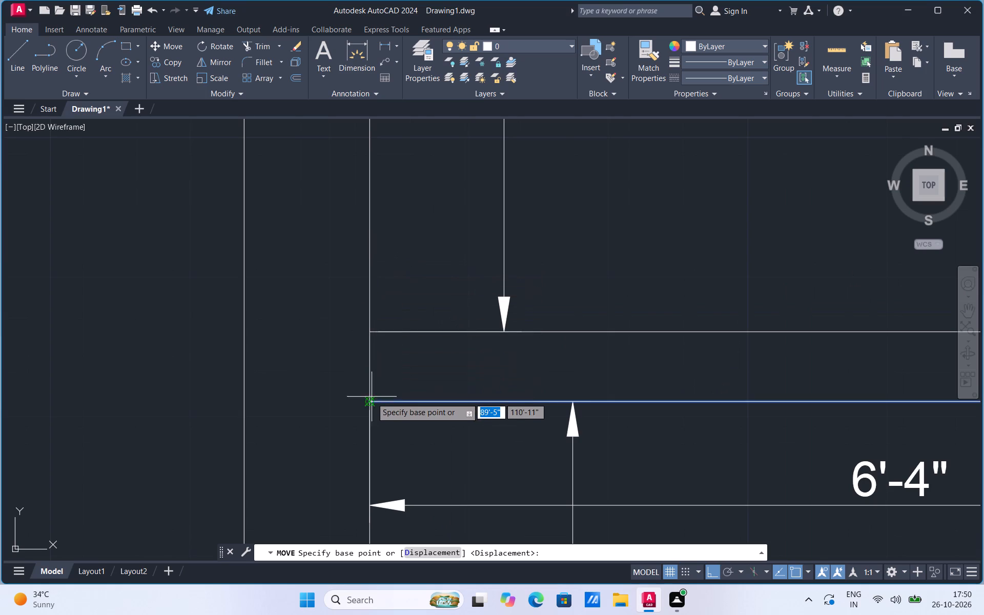
{"action": "left_click", "coordinate": [371, 400]}
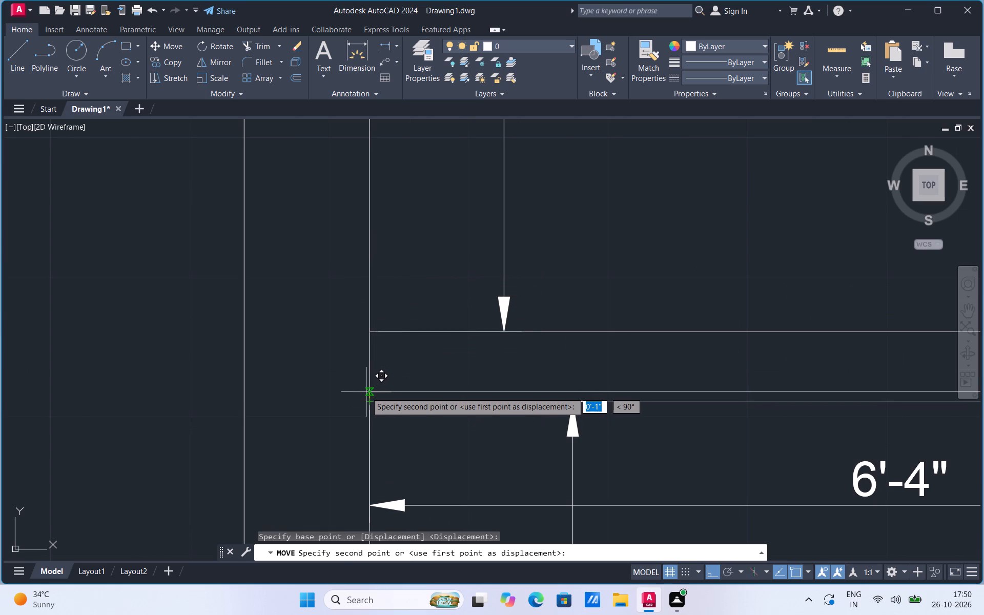
{"action": "key", "text": "1"}
{"action": "key", "text": "Return"}
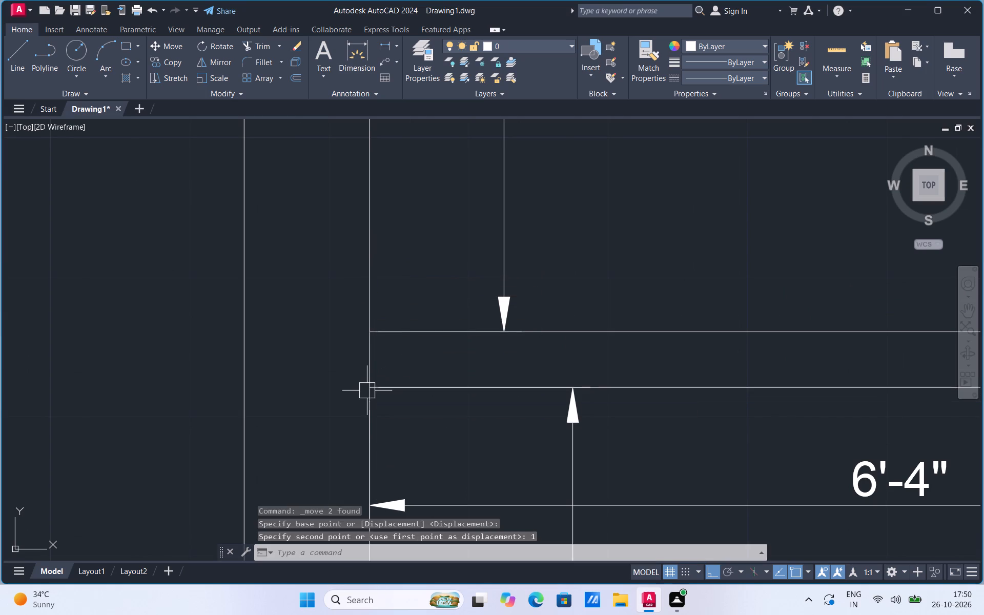
Trim the vertical wall lines between the horizontal partition's two faces at the first 9" wall, the 5" wall and the second 9" wall.
{"action": "scroll", "coordinate": [392, 312], "scroll_direction": "down", "scroll_amount": 4}
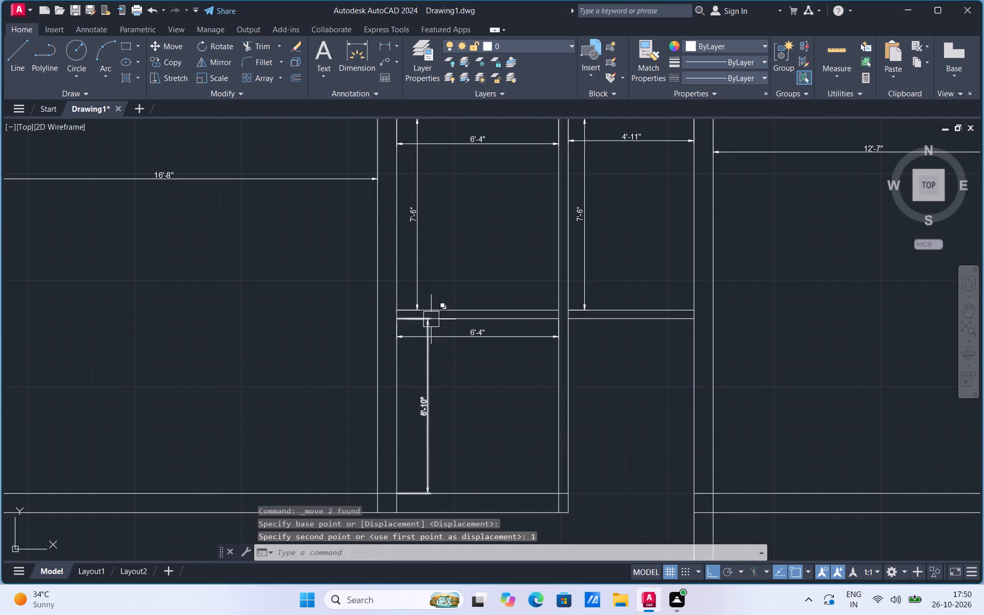
{"action": "scroll", "coordinate": [425, 314], "scroll_direction": "up", "scroll_amount": 1}
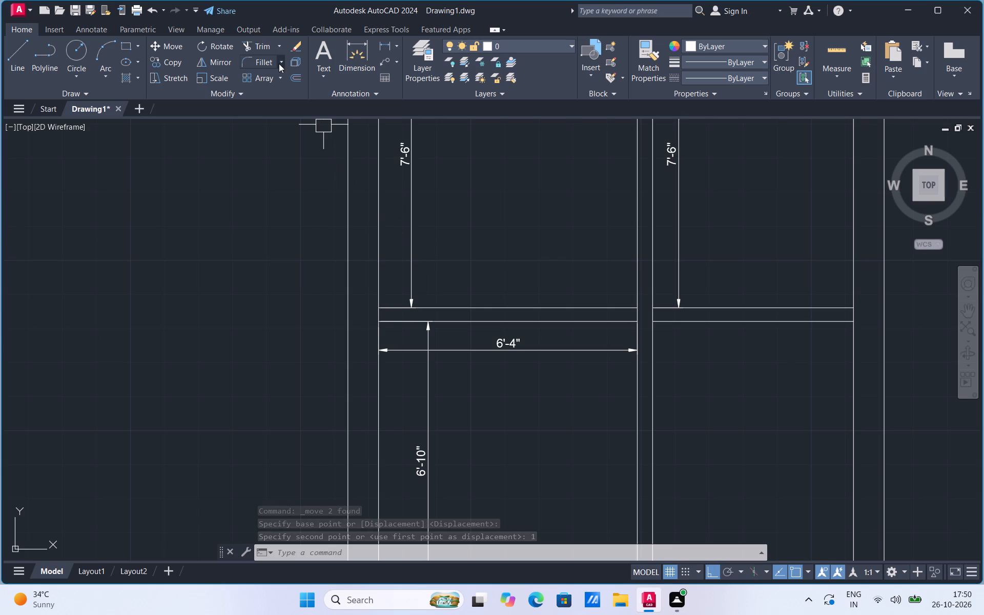
{"action": "left_click", "coordinate": [264, 47]}
{"action": "scroll", "coordinate": [391, 316], "scroll_direction": "up", "scroll_amount": 3}
{"action": "left_click", "coordinate": [332, 313]}
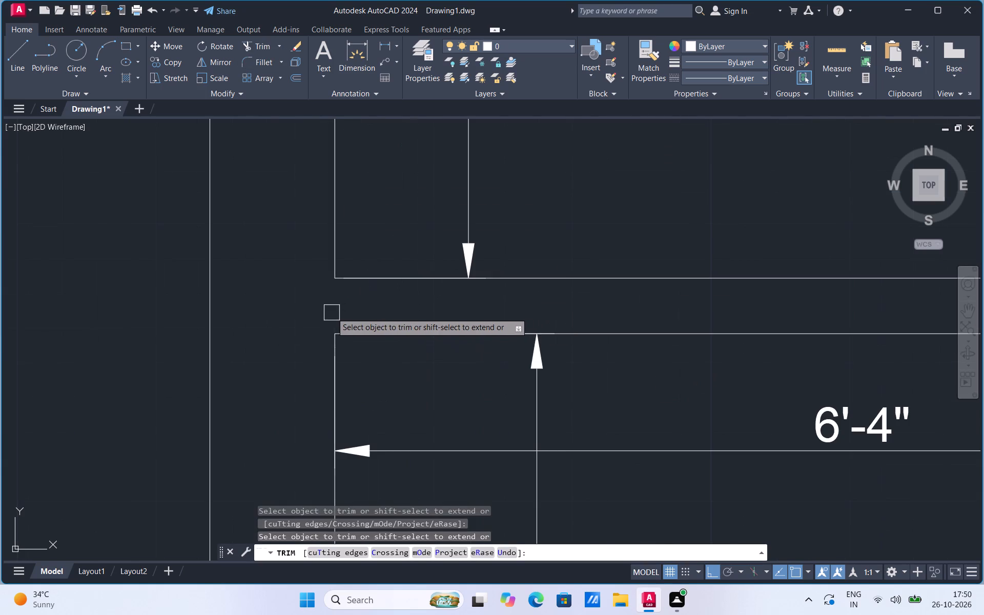
{"action": "scroll", "coordinate": [332, 313], "scroll_direction": "down", "scroll_amount": 3}
{"action": "scroll", "coordinate": [619, 310], "scroll_direction": "up", "scroll_amount": 2}
{"action": "left_click", "coordinate": [584, 313]}
{"action": "left_click", "coordinate": [549, 316]}
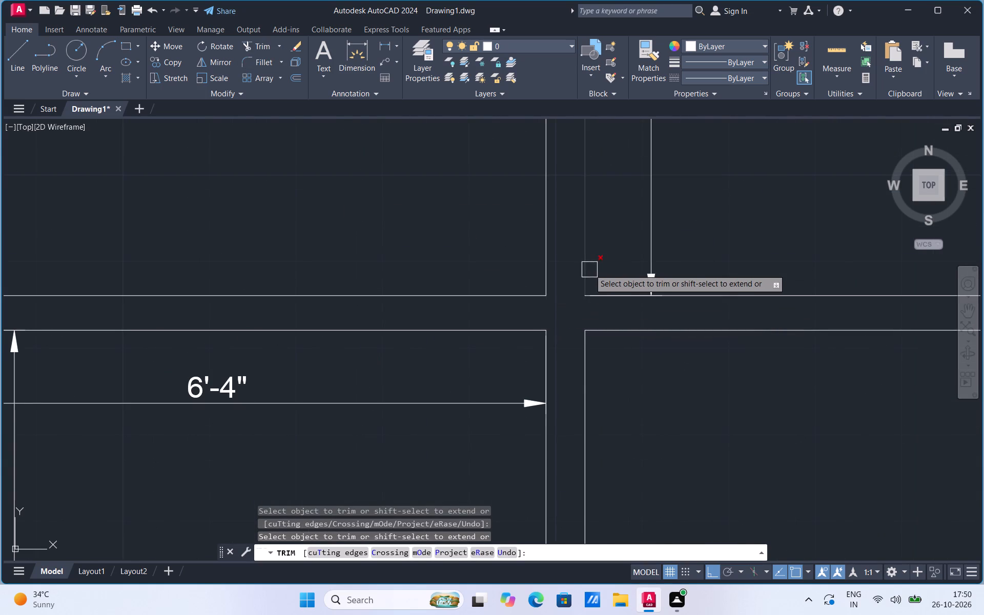
{"action": "scroll", "coordinate": [590, 268], "scroll_direction": "down", "scroll_amount": 3}
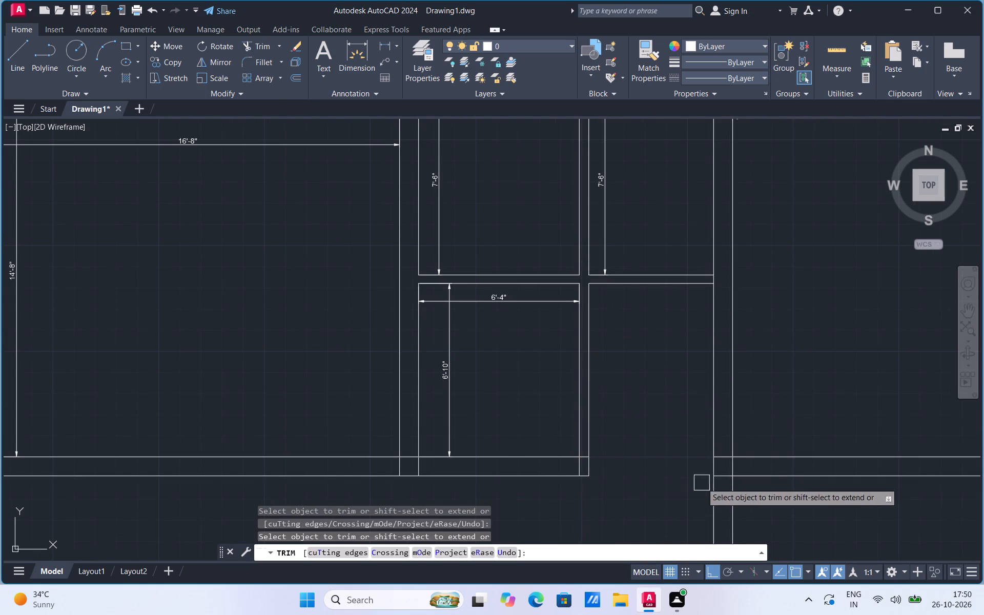
{"action": "scroll", "coordinate": [685, 371], "scroll_direction": "down", "scroll_amount": 2}
{"action": "scroll", "coordinate": [695, 326], "scroll_direction": "up", "scroll_amount": 4}
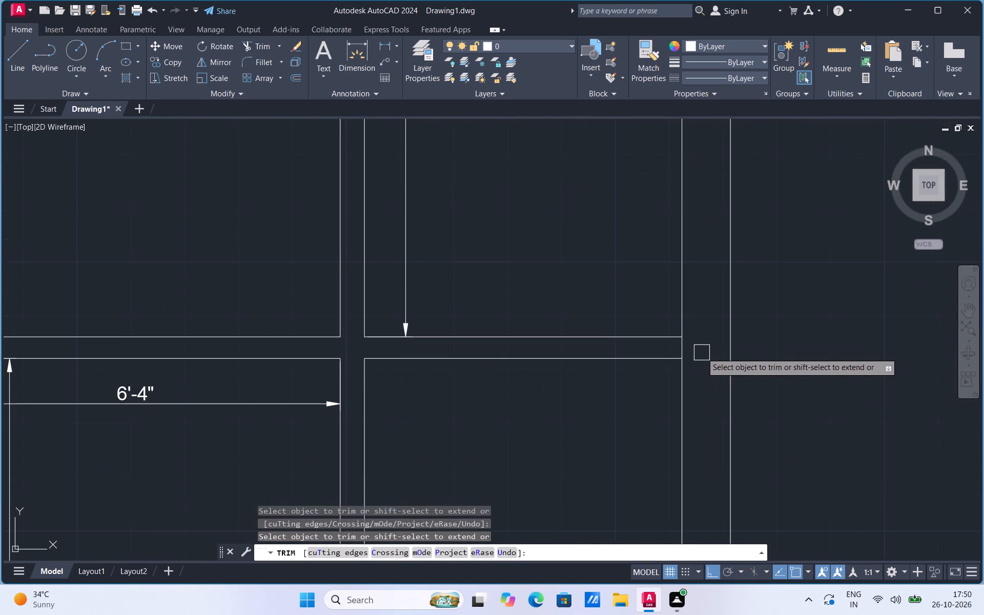
{"action": "left_click", "coordinate": [686, 348]}
Add a horizontal linear dimension for the middle-right room's inside width, placed just below its upper wall.
{"action": "scroll", "coordinate": [632, 262], "scroll_direction": "down", "scroll_amount": 3}
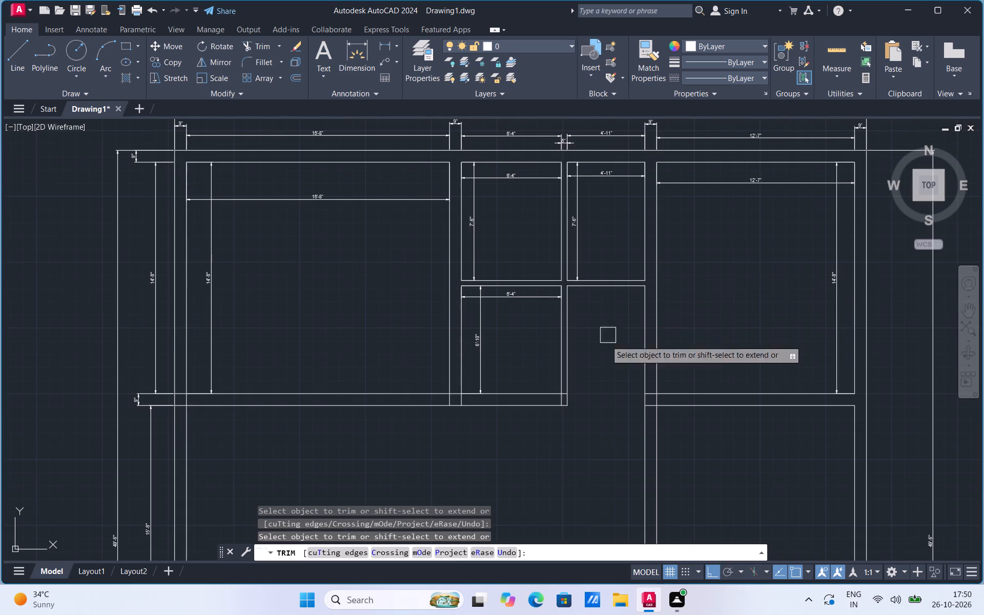
{"action": "scroll", "coordinate": [582, 313], "scroll_direction": "down", "scroll_amount": 2}
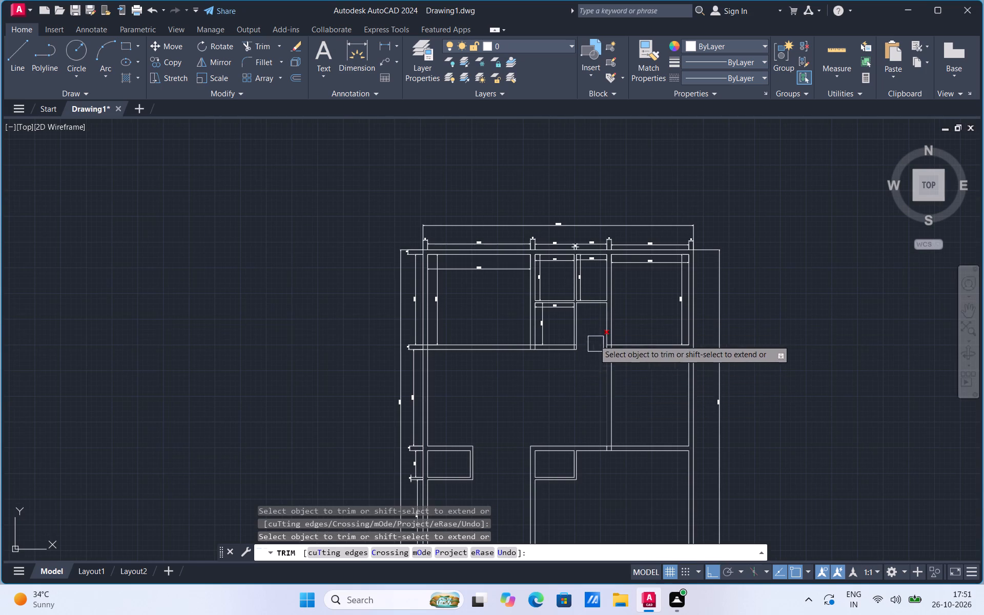
{"action": "scroll", "coordinate": [583, 306], "scroll_direction": "down", "scroll_amount": 2}
{"action": "scroll", "coordinate": [570, 371], "scroll_direction": "up", "scroll_amount": 3}
{"action": "scroll", "coordinate": [655, 436], "scroll_direction": "down", "scroll_amount": 1}
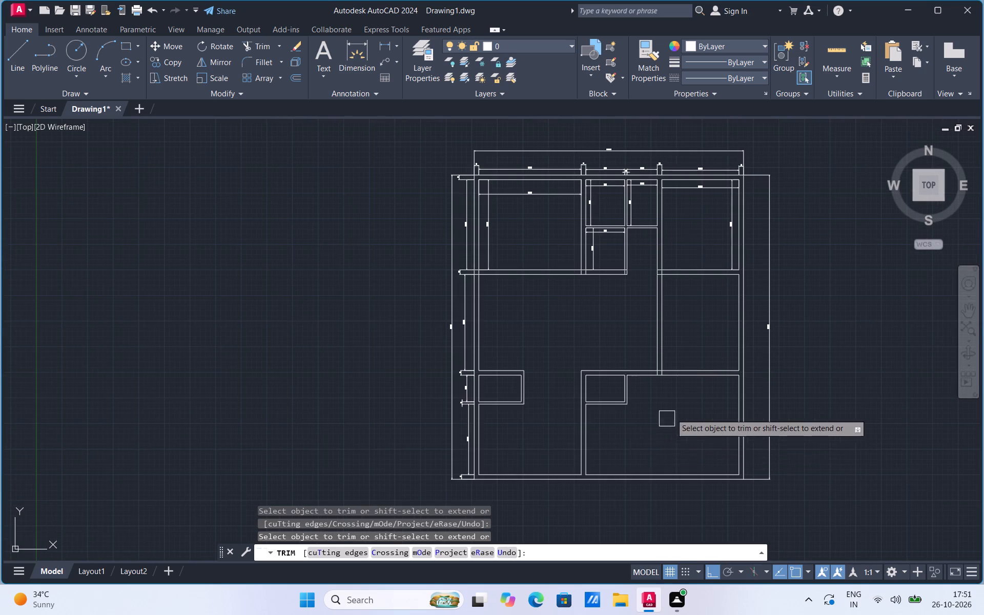
{"action": "scroll", "coordinate": [697, 377], "scroll_direction": "up", "scroll_amount": 2}
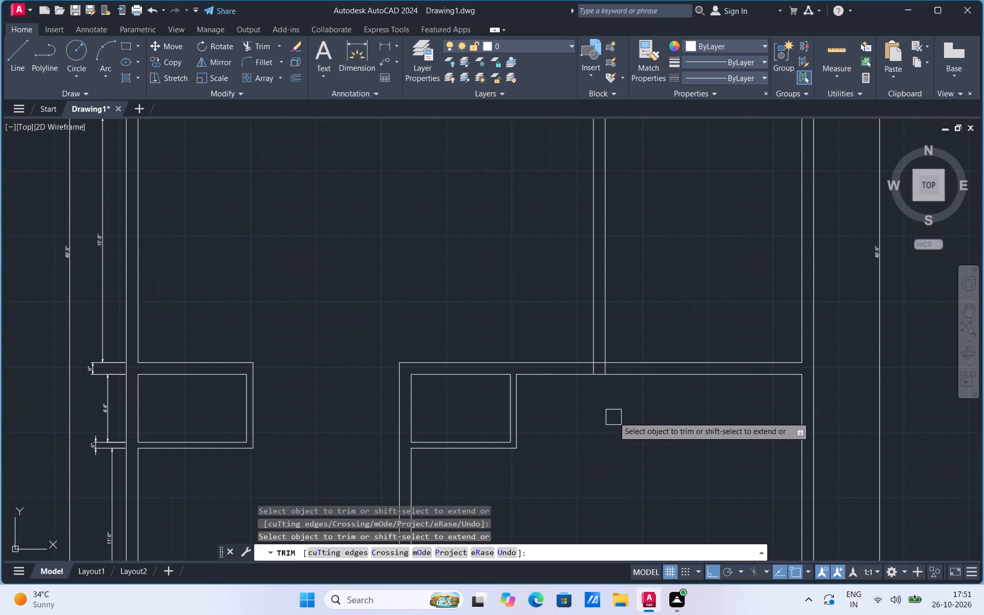
{"action": "scroll", "coordinate": [614, 415], "scroll_direction": "down", "scroll_amount": 2}
{"action": "scroll", "coordinate": [613, 418], "scroll_direction": "up", "scroll_amount": 1}
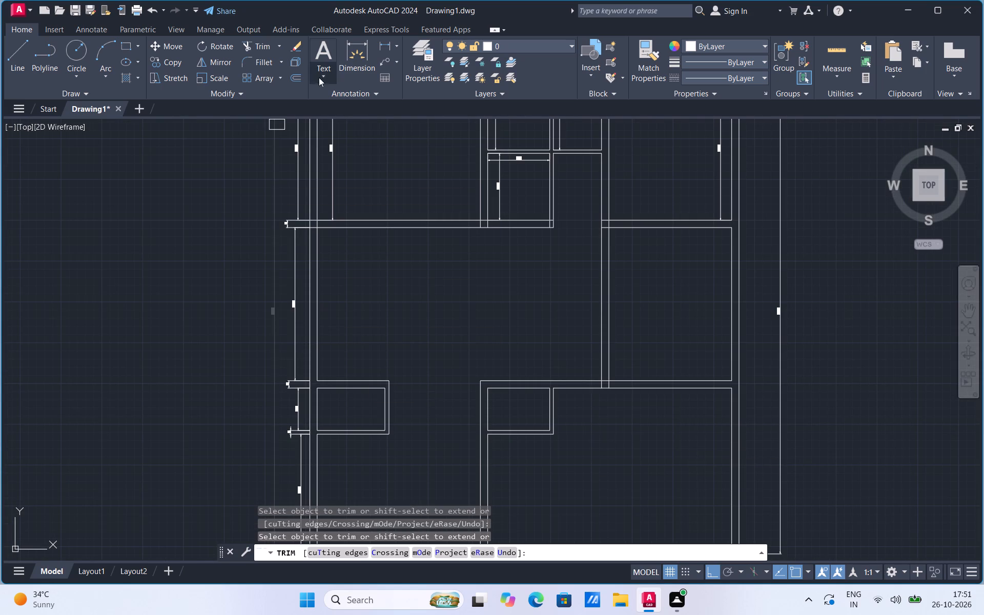
{"action": "left_click", "coordinate": [386, 46]}
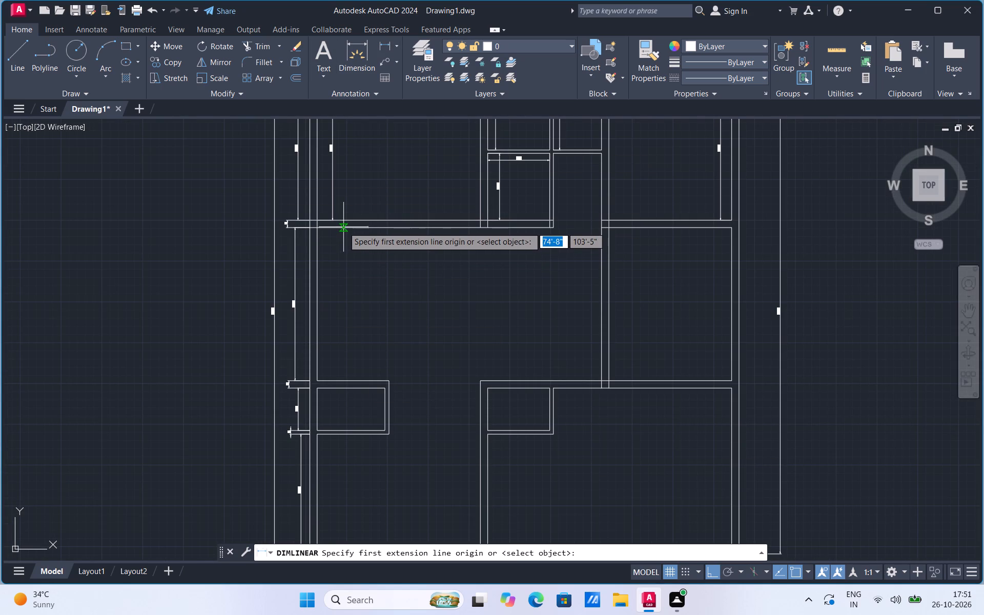
{"action": "scroll", "coordinate": [343, 229], "scroll_direction": "up", "scroll_amount": 1}
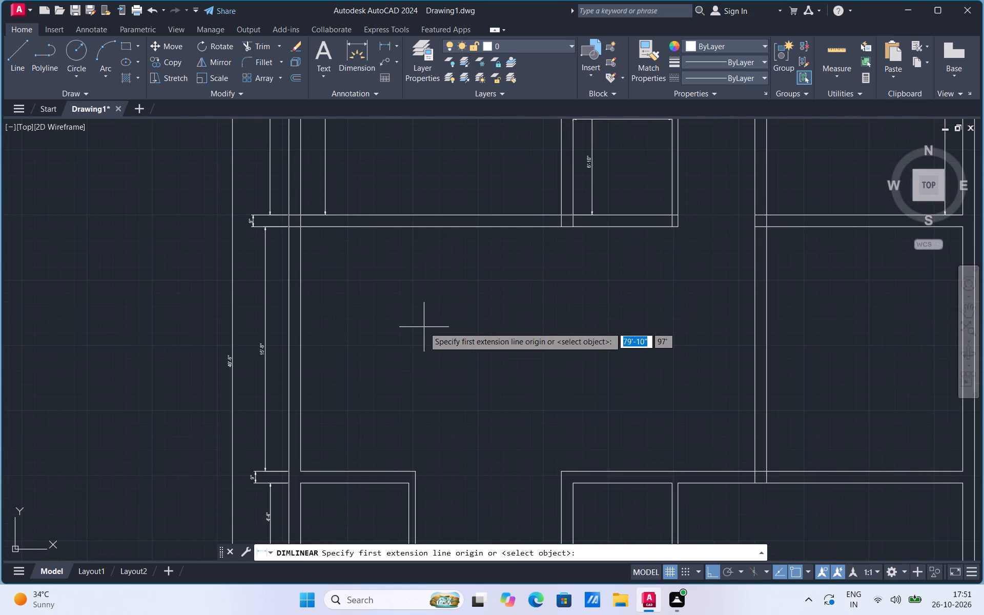
{"action": "scroll", "coordinate": [387, 351], "scroll_direction": "down", "scroll_amount": 1}
{"action": "scroll", "coordinate": [731, 282], "scroll_direction": "up", "scroll_amount": 1}
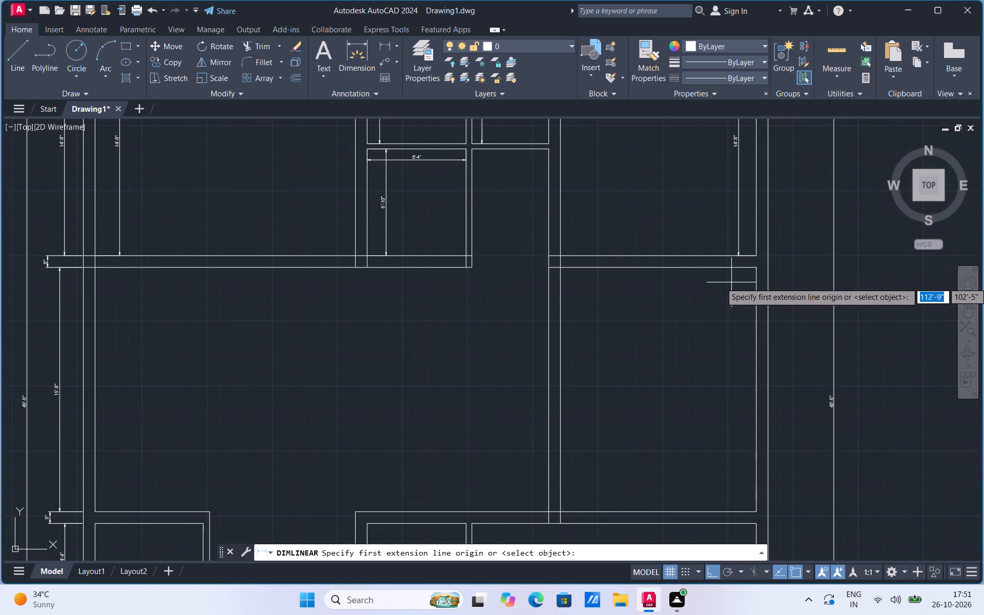
{"action": "left_click", "coordinate": [558, 268]}
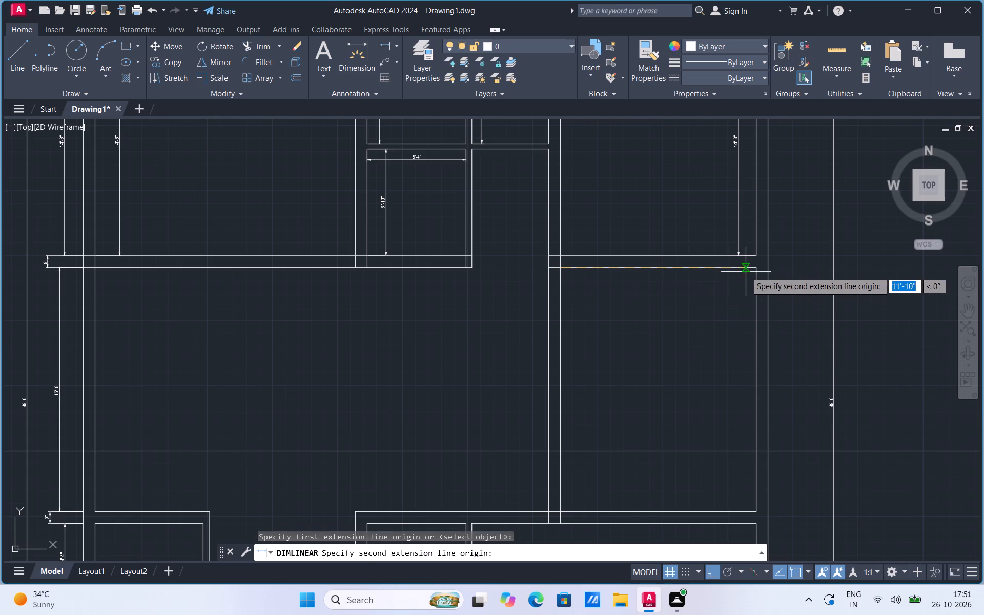
{"action": "left_click", "coordinate": [757, 269]}
{"action": "left_click", "coordinate": [750, 291]}
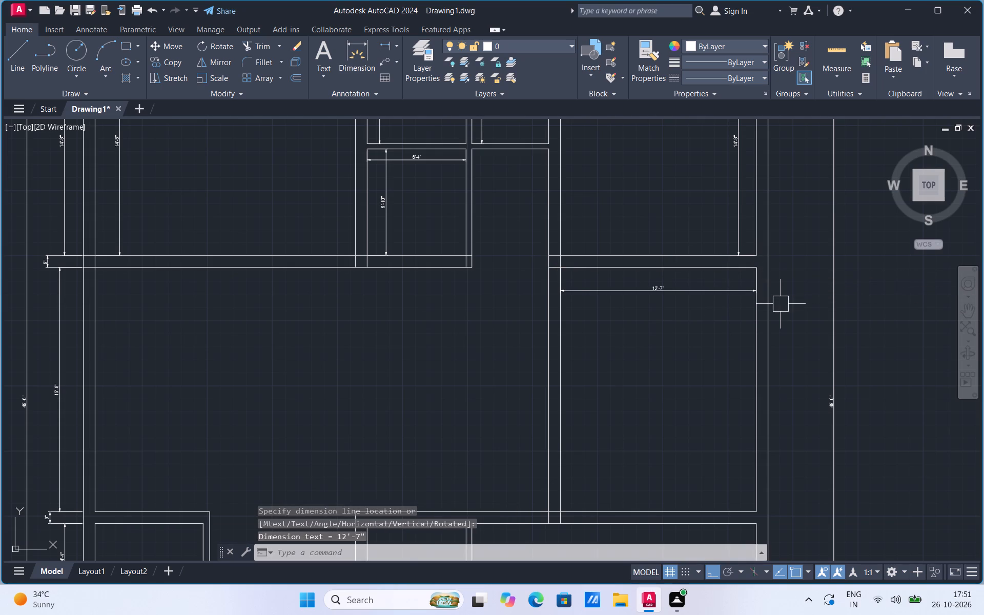
Add a vertical linear dimension for the middle-right room's inside height, placed just inside the right outer wall.
{"action": "scroll", "coordinate": [780, 305], "scroll_direction": "up", "scroll_amount": 1}
{"action": "left_click", "coordinate": [386, 46]}
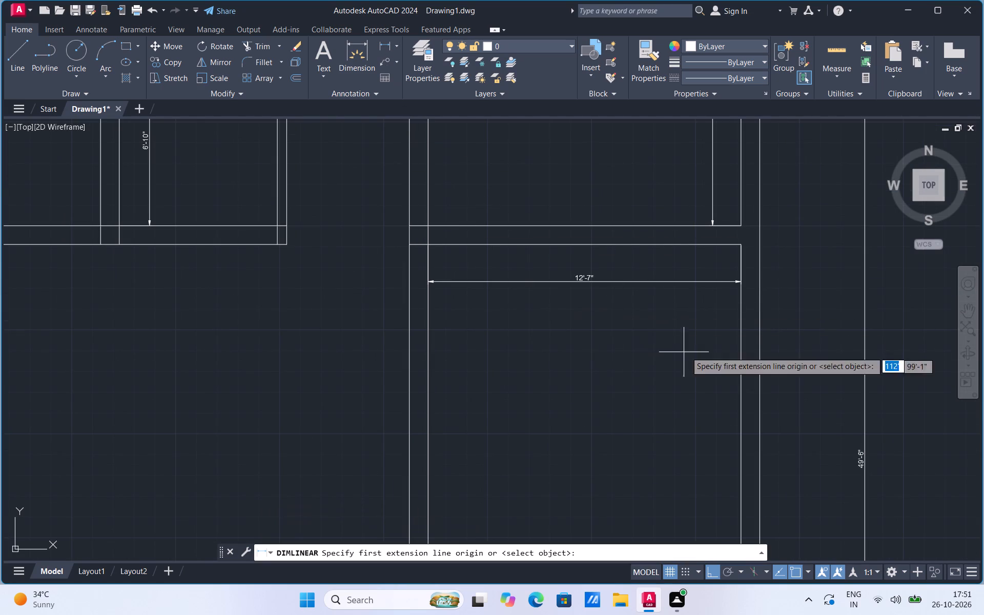
{"action": "left_click", "coordinate": [739, 245]}
{"action": "scroll", "coordinate": [739, 245], "scroll_direction": "down", "scroll_amount": 1}
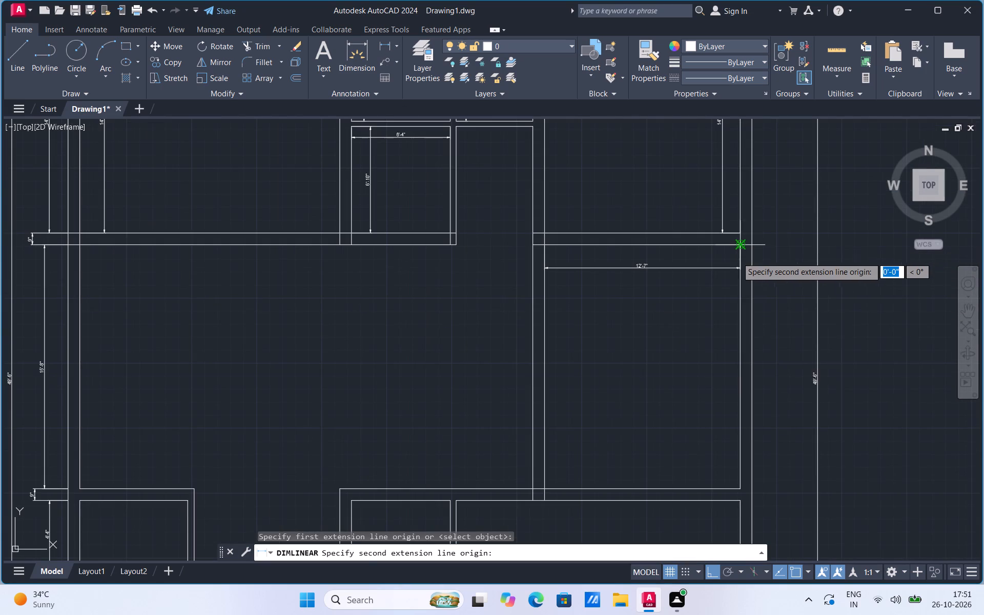
{"action": "left_click", "coordinate": [739, 488]}
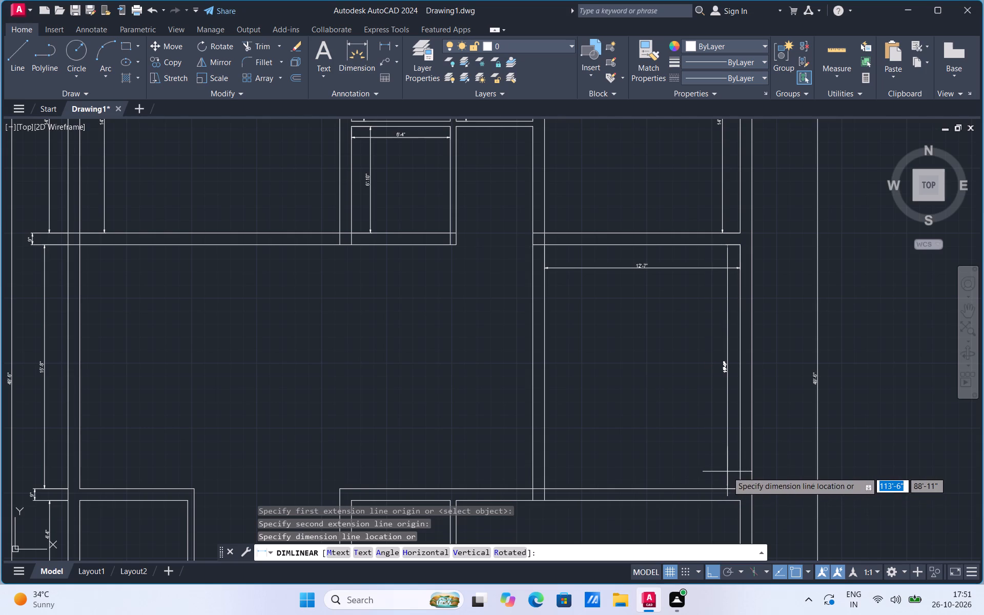
{"action": "left_click", "coordinate": [727, 471]}
Add a vertical linear dimension for the top outer wall's thickness, placed outside the plan's upper-right corner.
{"action": "scroll", "coordinate": [750, 281], "scroll_direction": "up", "scroll_amount": 2}
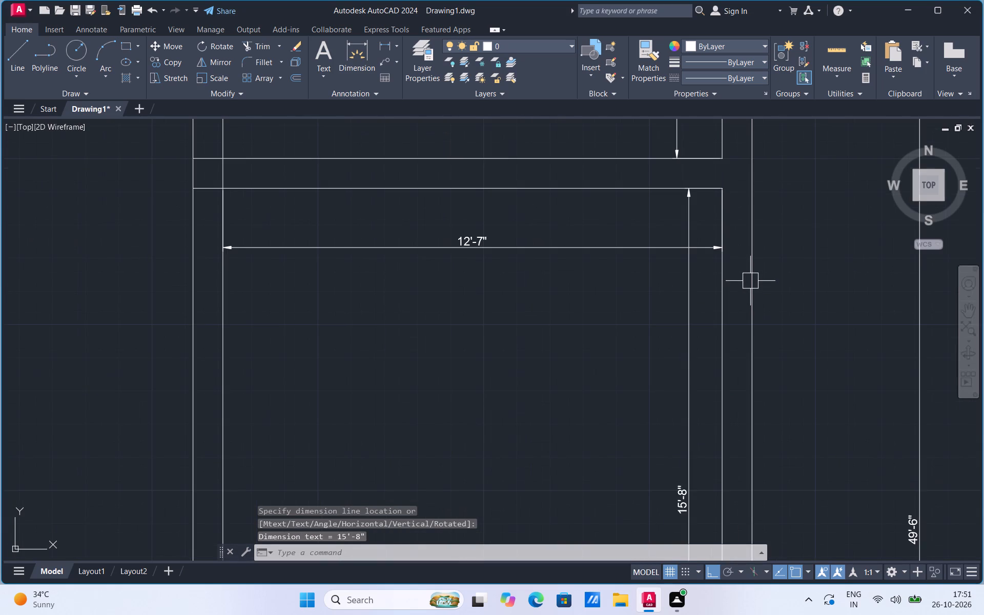
{"action": "scroll", "coordinate": [530, 424], "scroll_direction": "down", "scroll_amount": 3}
{"action": "scroll", "coordinate": [562, 214], "scroll_direction": "up", "scroll_amount": 2}
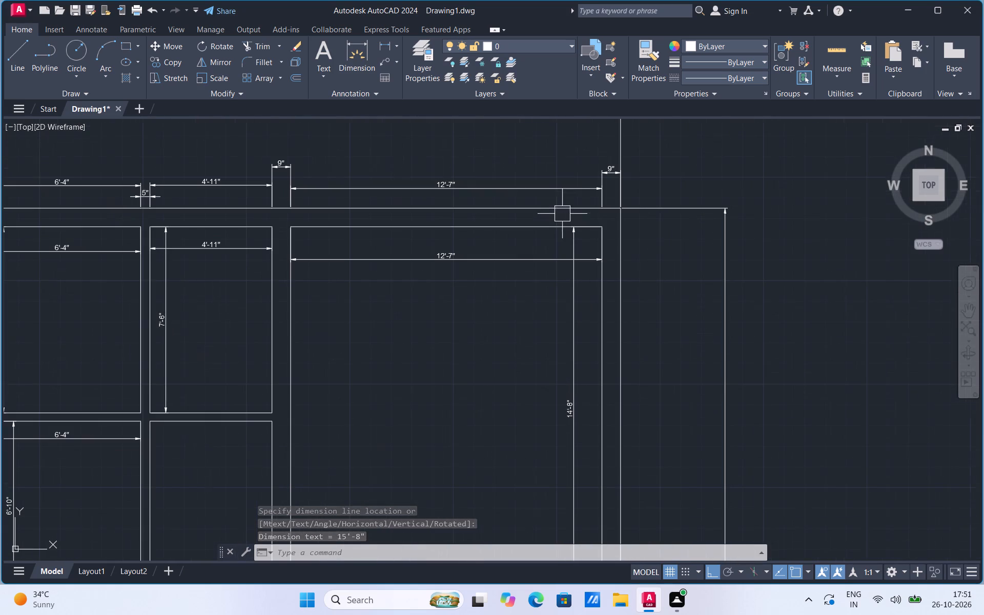
{"action": "left_click", "coordinate": [382, 44]}
{"action": "scroll", "coordinate": [626, 143], "scroll_direction": "up", "scroll_amount": 2}
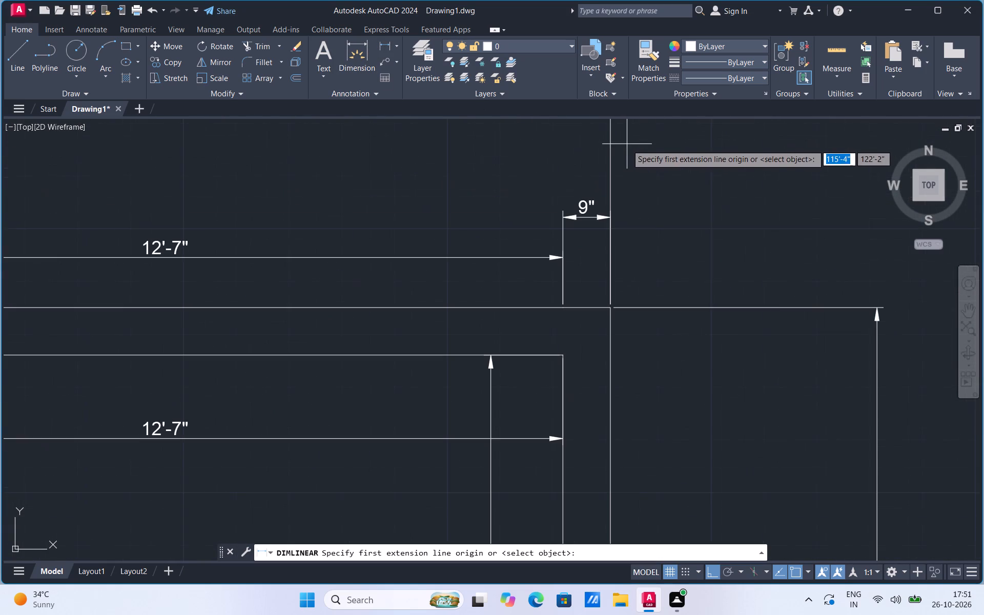
{"action": "left_click", "coordinate": [561, 354]}
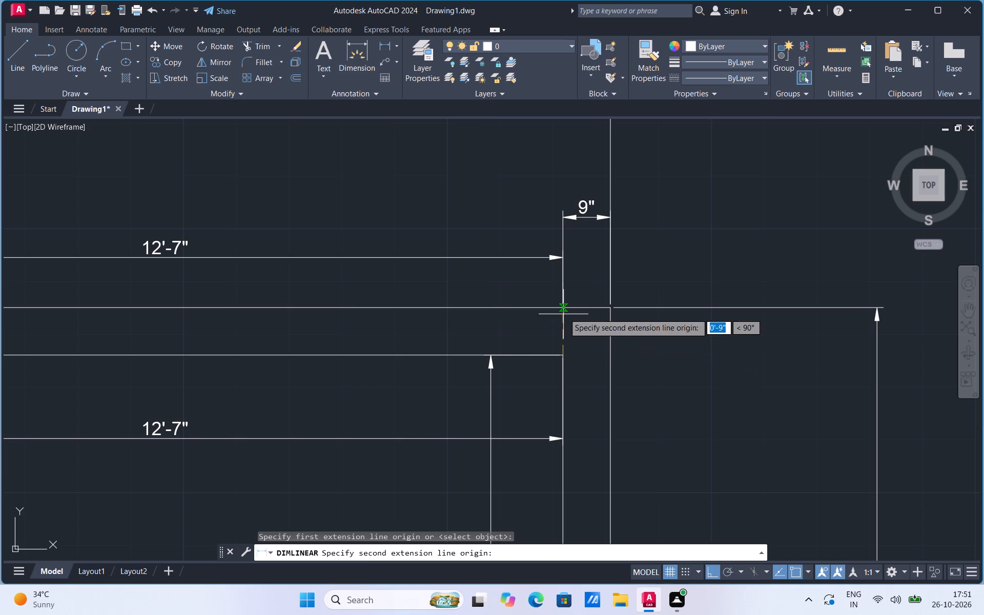
{"action": "left_click", "coordinate": [565, 306]}
{"action": "left_click", "coordinate": [693, 324]}
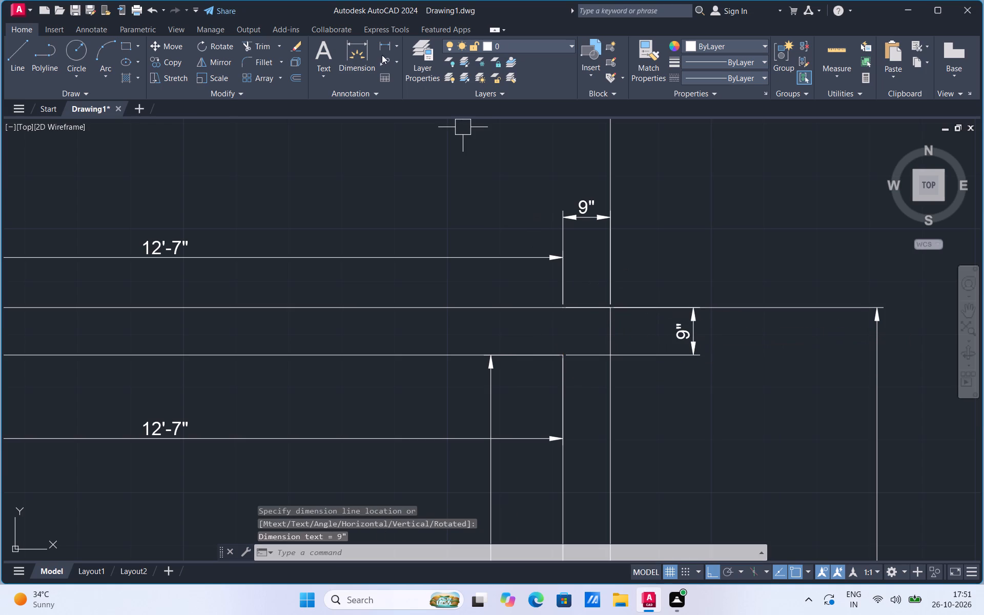
Add a vertical linear dimension for the thickness of the wall between the upper-right and middle-right rooms, placed outside the right outer wall.
{"action": "left_click", "coordinate": [386, 47]}
{"action": "scroll", "coordinate": [524, 215], "scroll_direction": "down", "scroll_amount": 3}
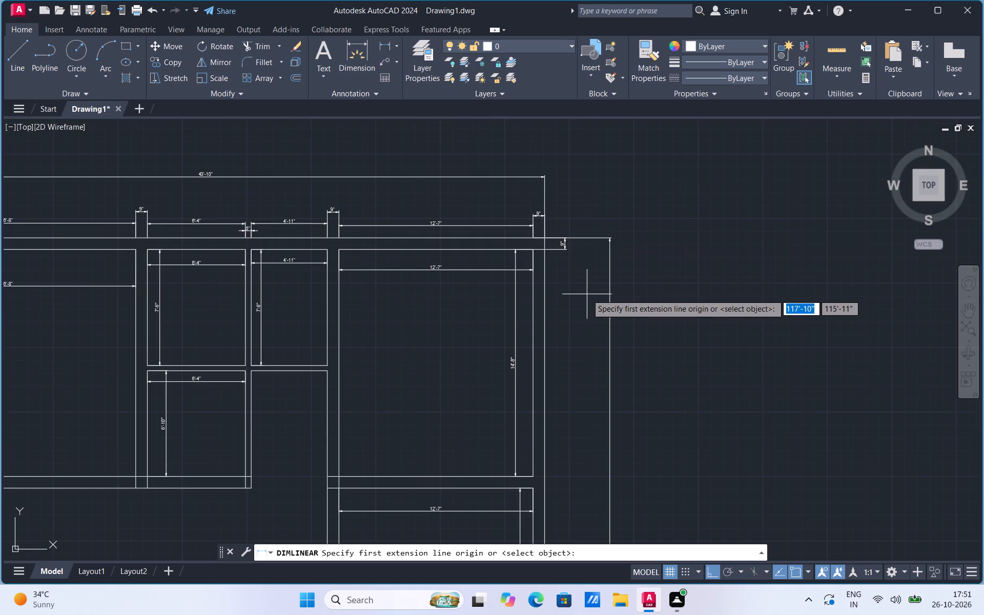
{"action": "scroll", "coordinate": [587, 294], "scroll_direction": "down", "scroll_amount": 1}
{"action": "scroll", "coordinate": [564, 407], "scroll_direction": "up", "scroll_amount": 2}
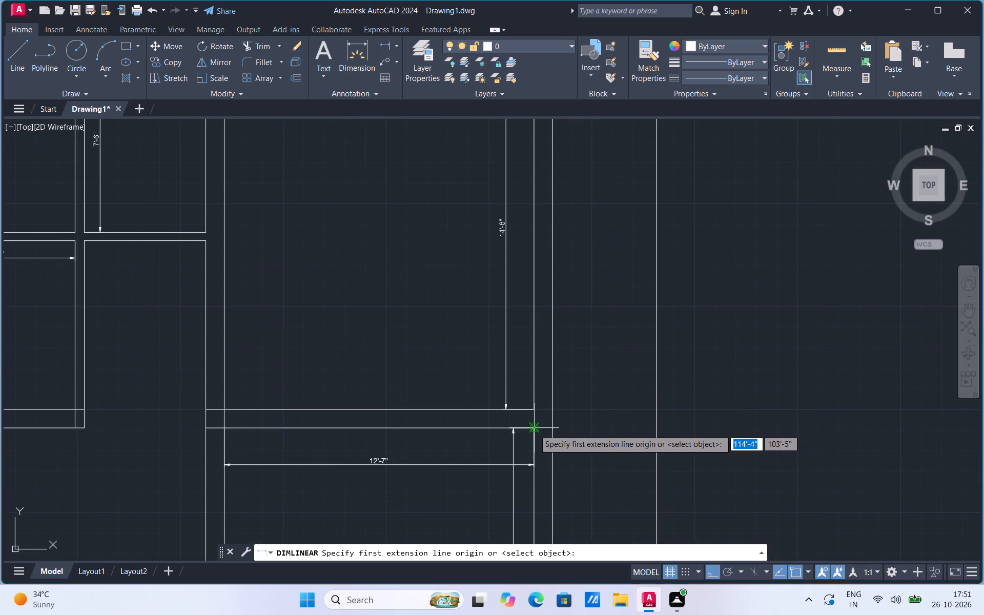
{"action": "left_click", "coordinate": [534, 429]}
{"action": "left_click", "coordinate": [534, 407]}
{"action": "left_click", "coordinate": [598, 409]}
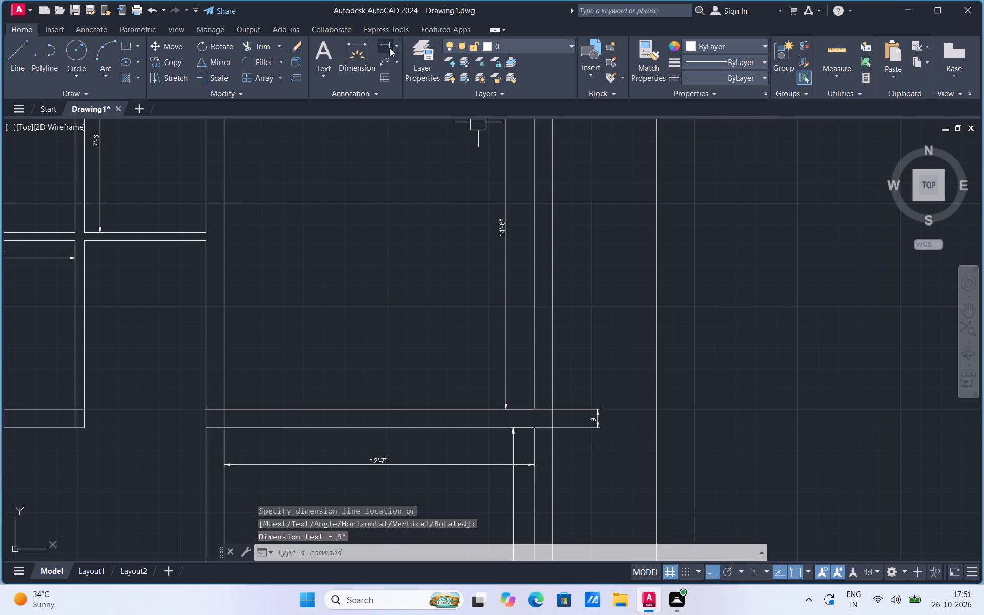
Add a vertical linear dimension for the thickness of the wall between the middle-right and lower-right rooms, placed outside the right outer wall.
{"action": "left_click", "coordinate": [382, 46]}
{"action": "scroll", "coordinate": [512, 223], "scroll_direction": "down", "scroll_amount": 3}
{"action": "scroll", "coordinate": [520, 378], "scroll_direction": "up", "scroll_amount": 2}
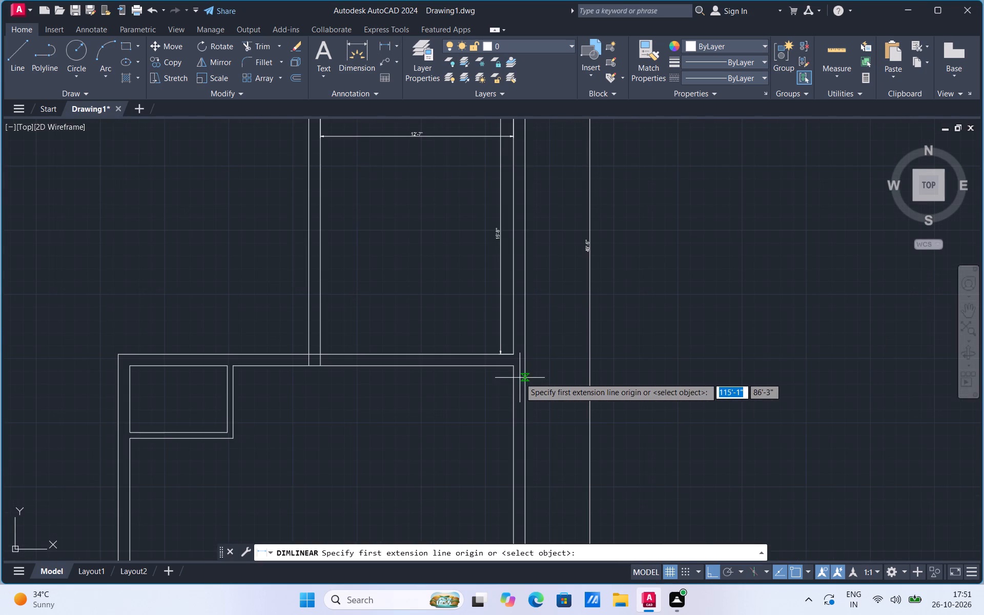
{"action": "left_click", "coordinate": [515, 366]}
{"action": "left_click", "coordinate": [515, 355]}
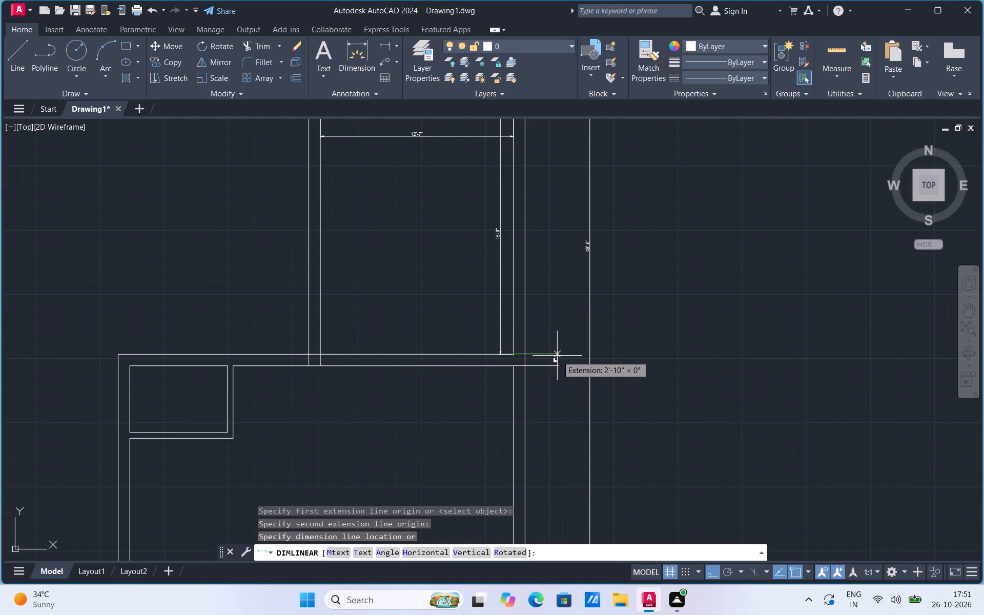
{"action": "left_click", "coordinate": [558, 356]}
Add a vertical linear dimension for the bottom outer wall's thickness, placed outside the plan's lower-right corner.
{"action": "scroll", "coordinate": [633, 355], "scroll_direction": "down", "scroll_amount": 1}
{"action": "scroll", "coordinate": [559, 508], "scroll_direction": "up", "scroll_amount": 1}
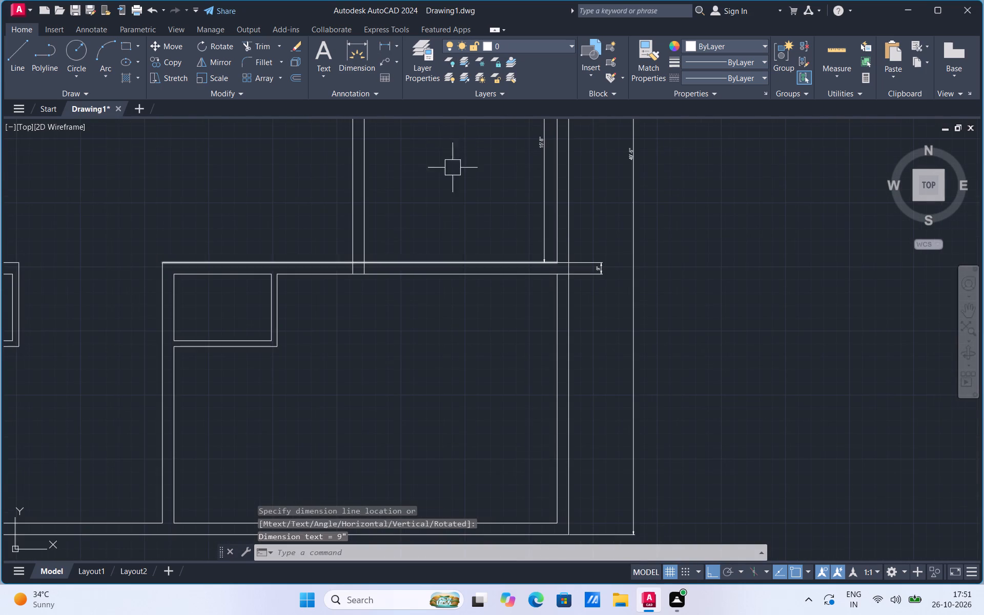
{"action": "left_click", "coordinate": [386, 46]}
{"action": "scroll", "coordinate": [501, 255], "scroll_direction": "down", "scroll_amount": 1}
{"action": "scroll", "coordinate": [529, 378], "scroll_direction": "up", "scroll_amount": 1}
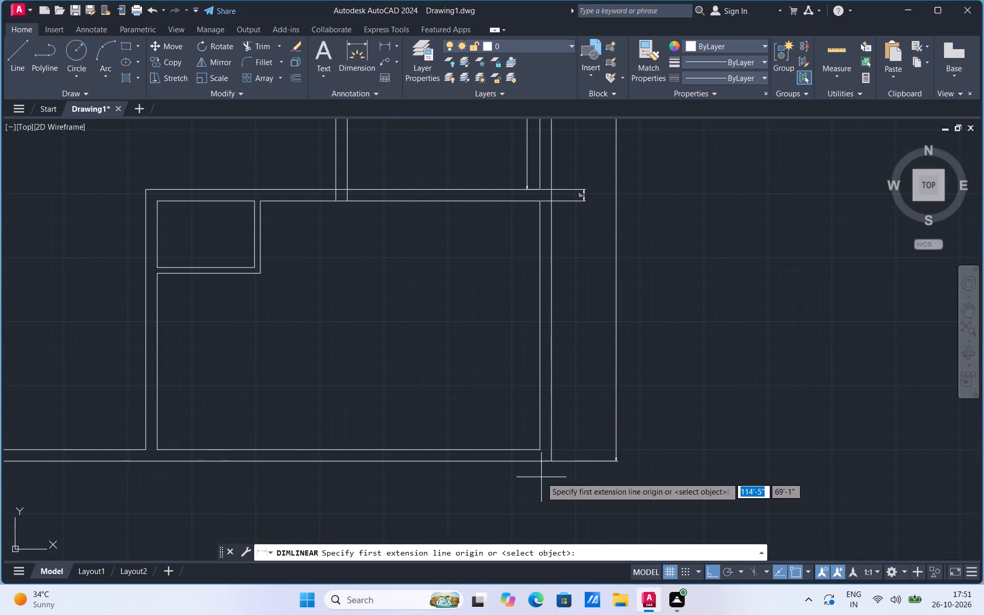
{"action": "scroll", "coordinate": [541, 454], "scroll_direction": "up", "scroll_amount": 3}
{"action": "left_click", "coordinate": [535, 436]}
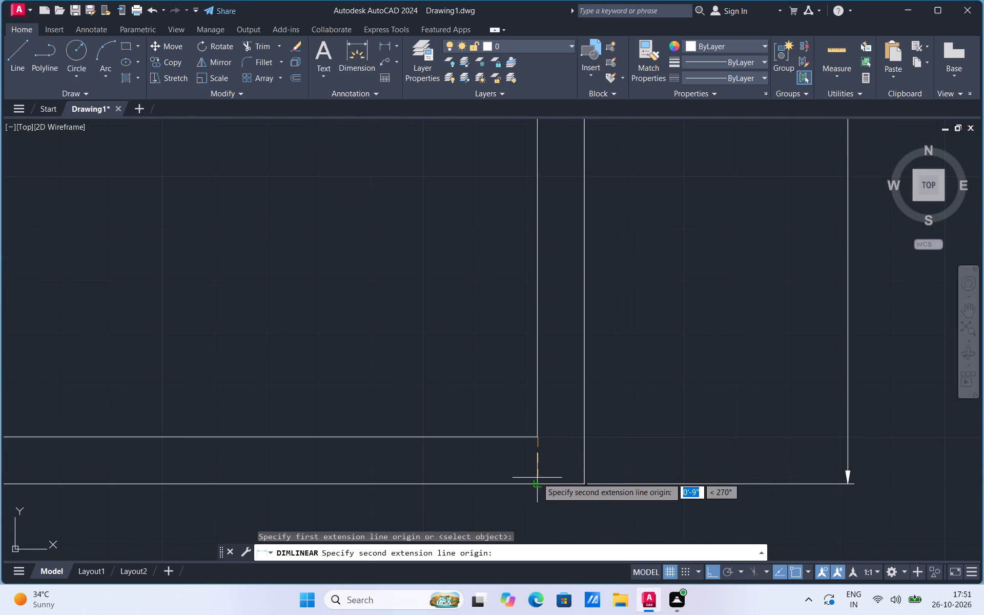
{"action": "left_click", "coordinate": [537, 482]}
{"action": "left_click", "coordinate": [713, 472]}
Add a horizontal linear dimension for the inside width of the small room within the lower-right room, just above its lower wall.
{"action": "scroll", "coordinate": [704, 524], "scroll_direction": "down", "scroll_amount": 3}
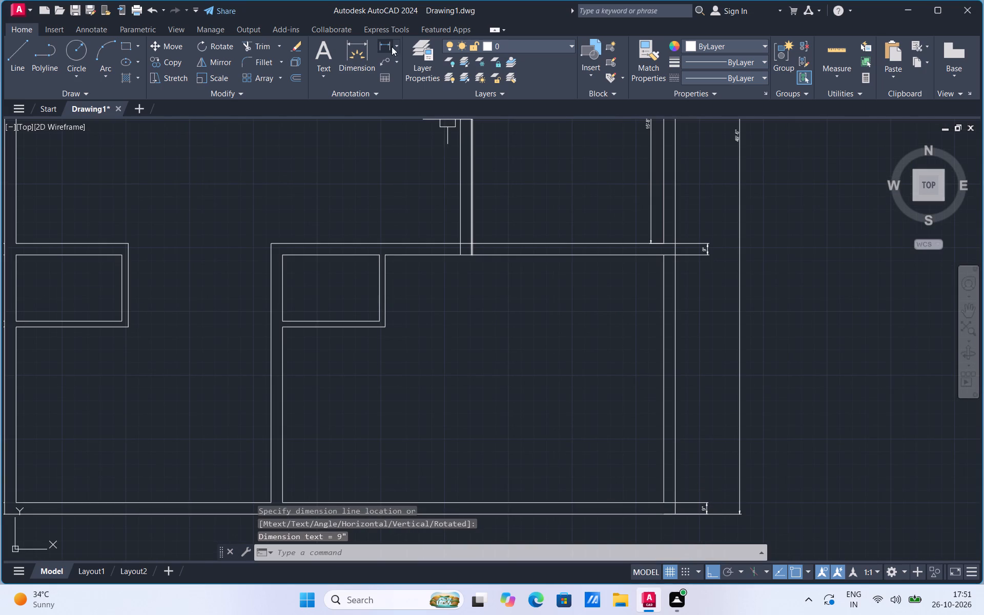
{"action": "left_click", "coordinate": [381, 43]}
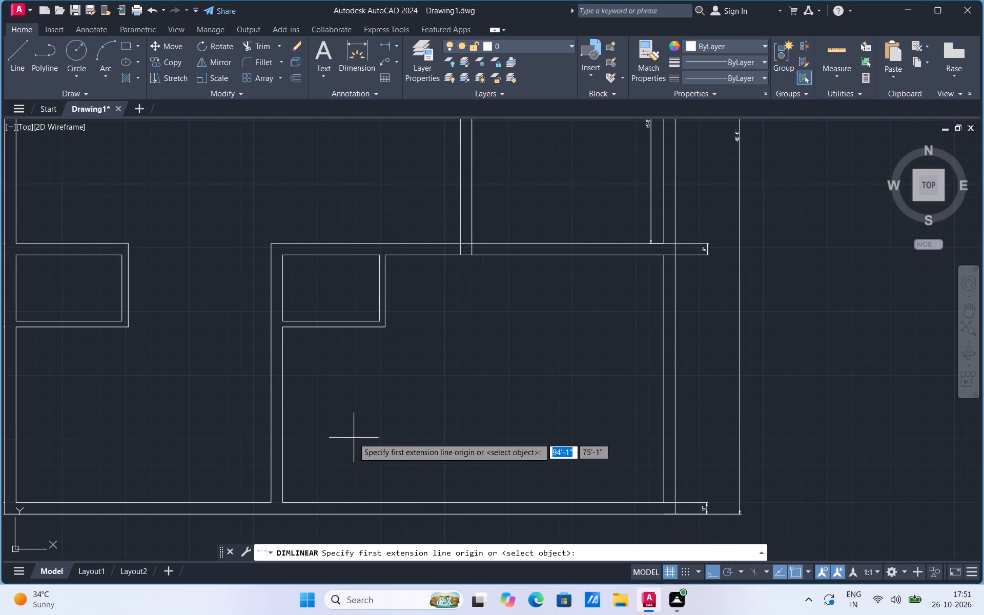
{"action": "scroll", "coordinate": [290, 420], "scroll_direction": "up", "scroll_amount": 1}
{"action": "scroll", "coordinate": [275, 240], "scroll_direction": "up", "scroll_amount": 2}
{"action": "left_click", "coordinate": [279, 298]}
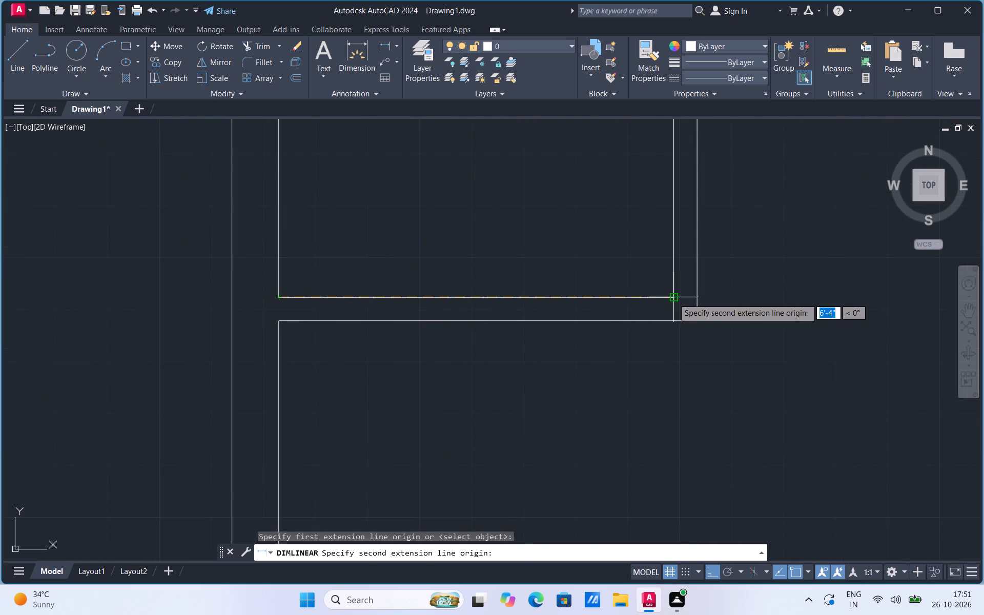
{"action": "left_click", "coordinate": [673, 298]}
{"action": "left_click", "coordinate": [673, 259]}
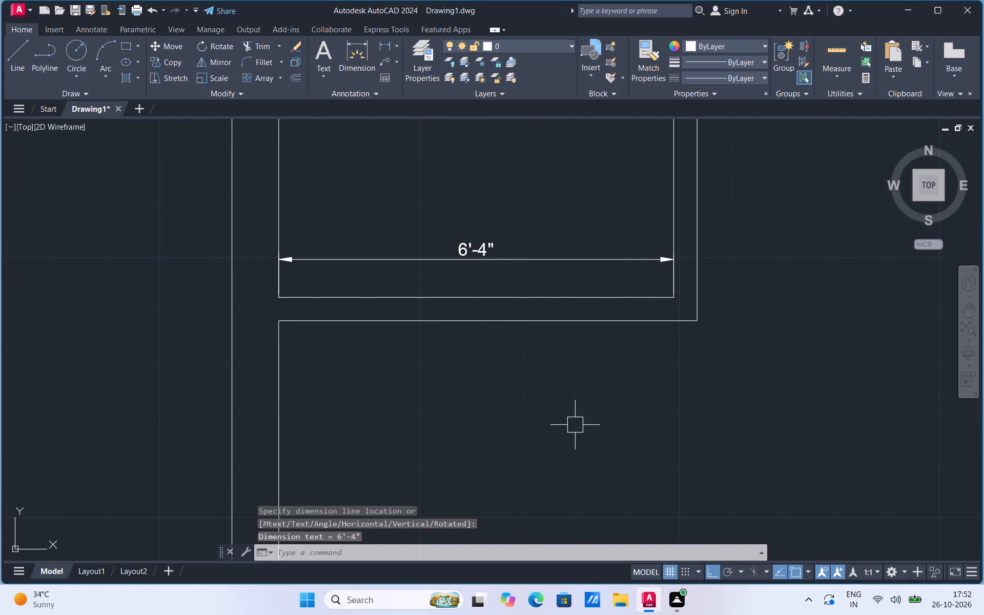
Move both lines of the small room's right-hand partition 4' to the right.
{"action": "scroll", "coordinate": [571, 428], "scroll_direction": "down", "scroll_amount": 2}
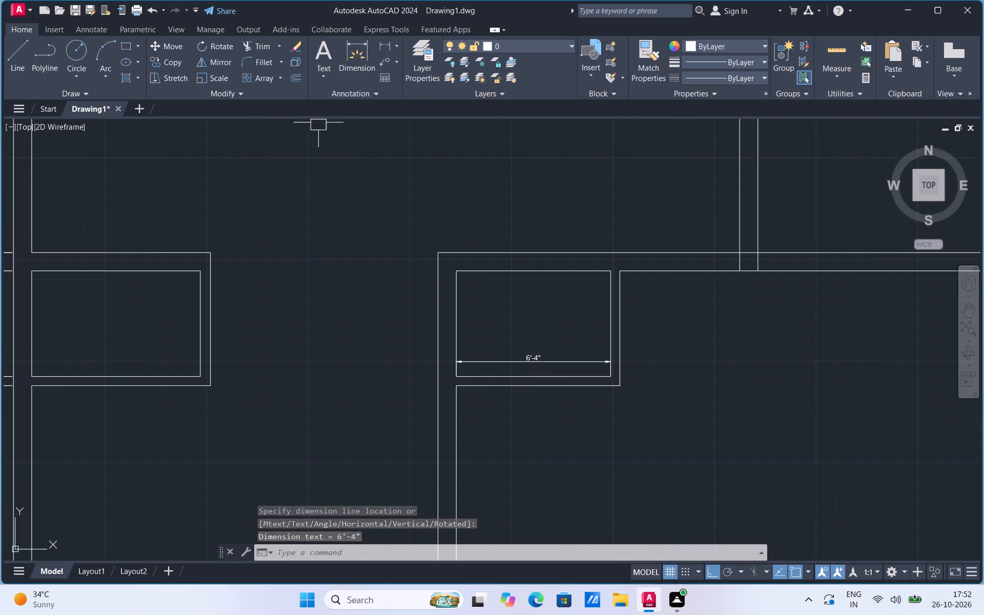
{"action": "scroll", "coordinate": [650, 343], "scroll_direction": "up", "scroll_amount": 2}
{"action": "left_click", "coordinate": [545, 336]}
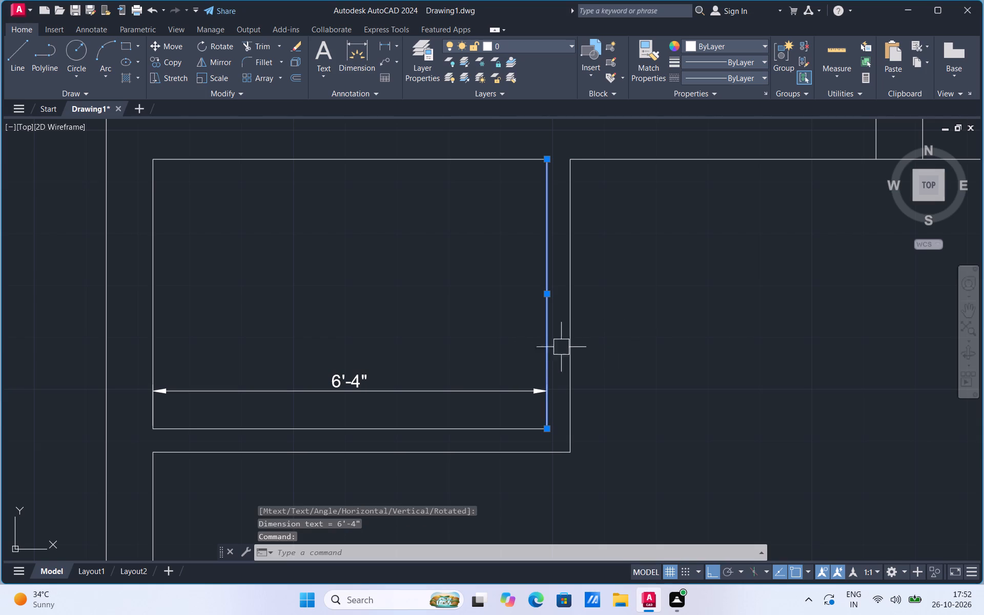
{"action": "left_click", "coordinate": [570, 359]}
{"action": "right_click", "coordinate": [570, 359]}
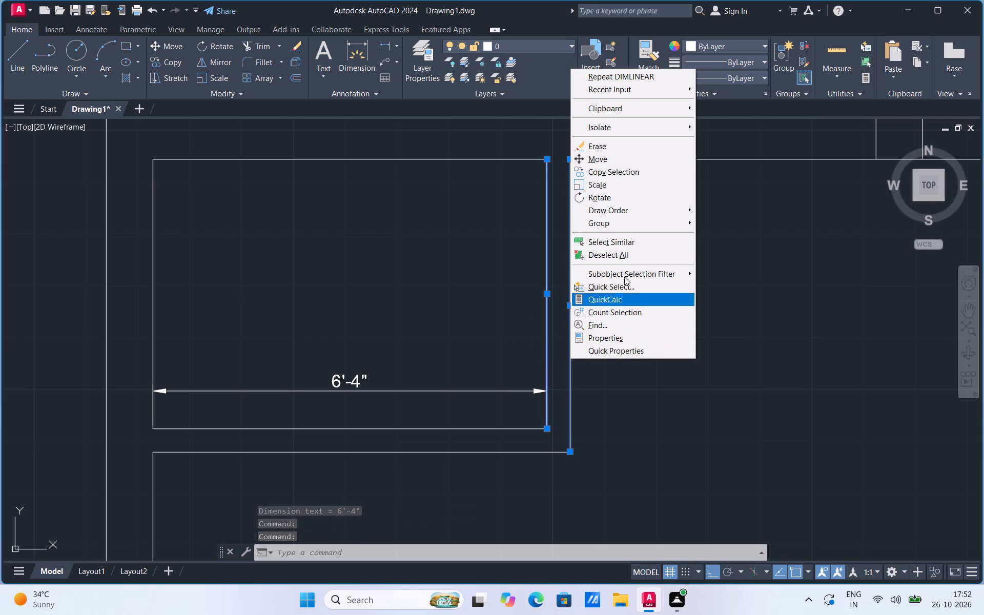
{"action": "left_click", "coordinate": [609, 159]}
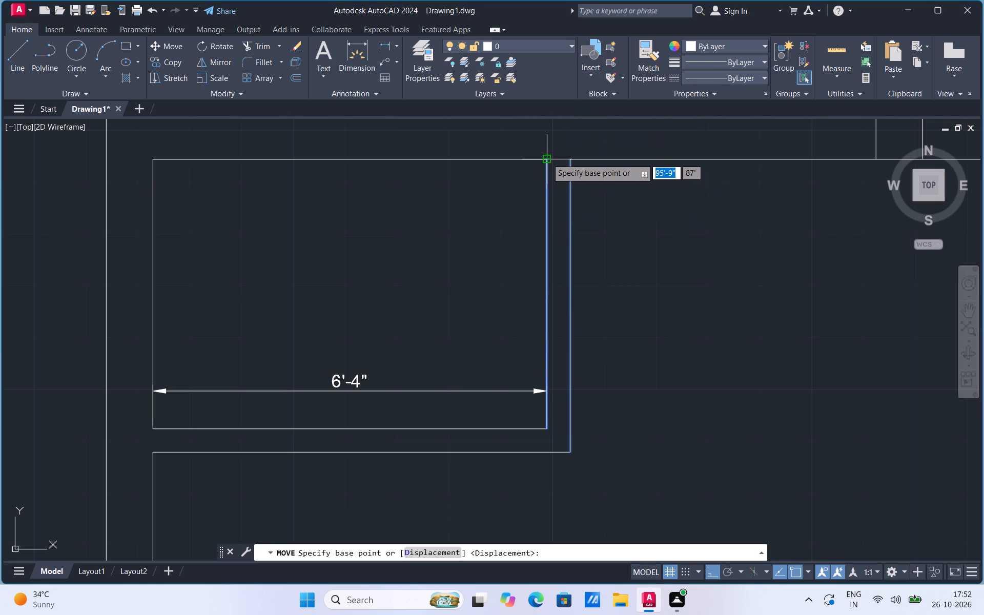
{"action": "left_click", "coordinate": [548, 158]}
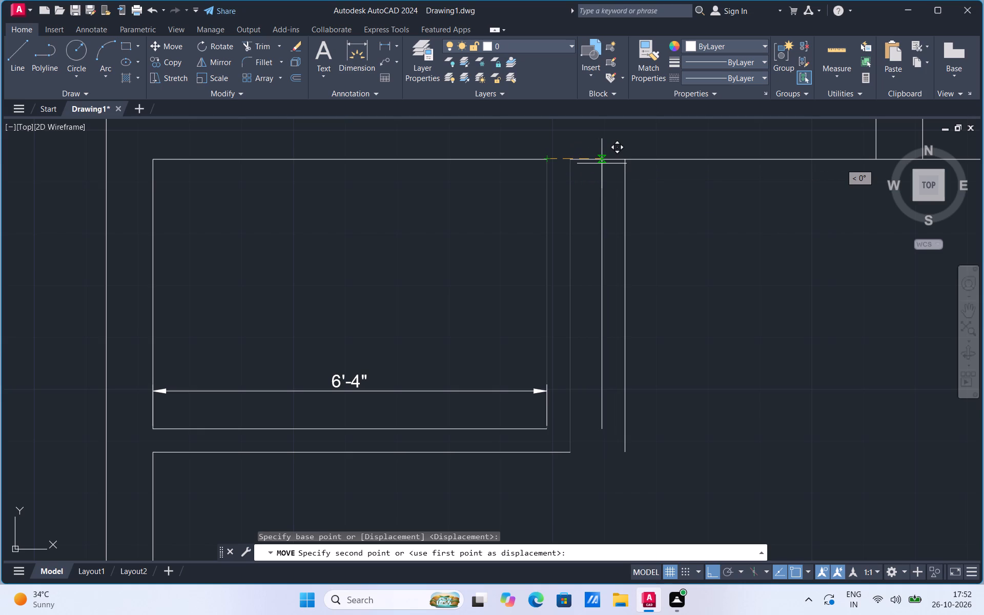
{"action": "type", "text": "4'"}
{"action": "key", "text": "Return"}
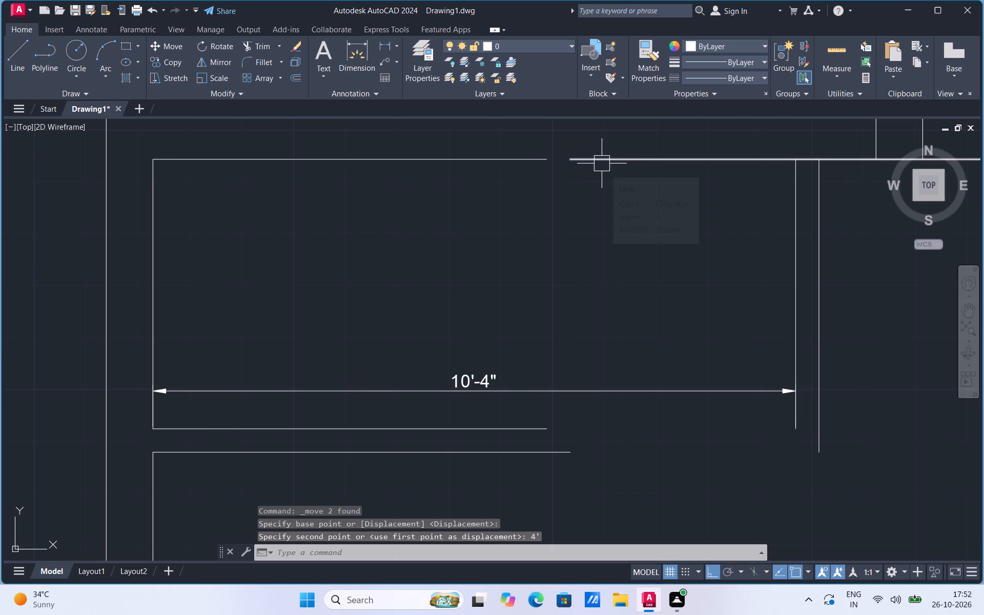
Trim away the small room's partition lines, its width dimension and the adjoining inner wall segments in the lower-right room's upper-left corner.
{"action": "scroll", "coordinate": [457, 402], "scroll_direction": "down", "scroll_amount": 1}
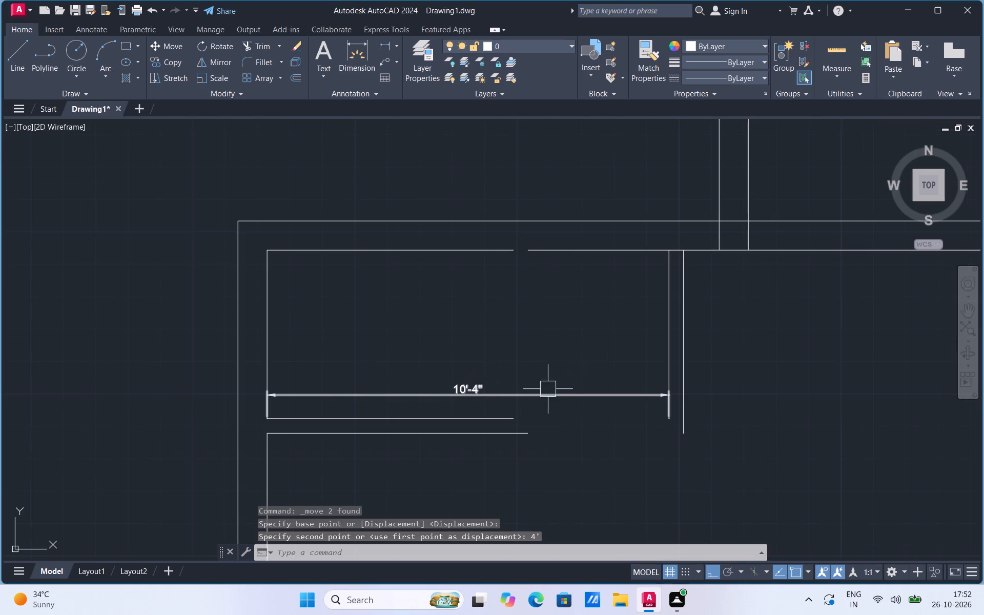
{"action": "scroll", "coordinate": [549, 389], "scroll_direction": "down", "scroll_amount": 2}
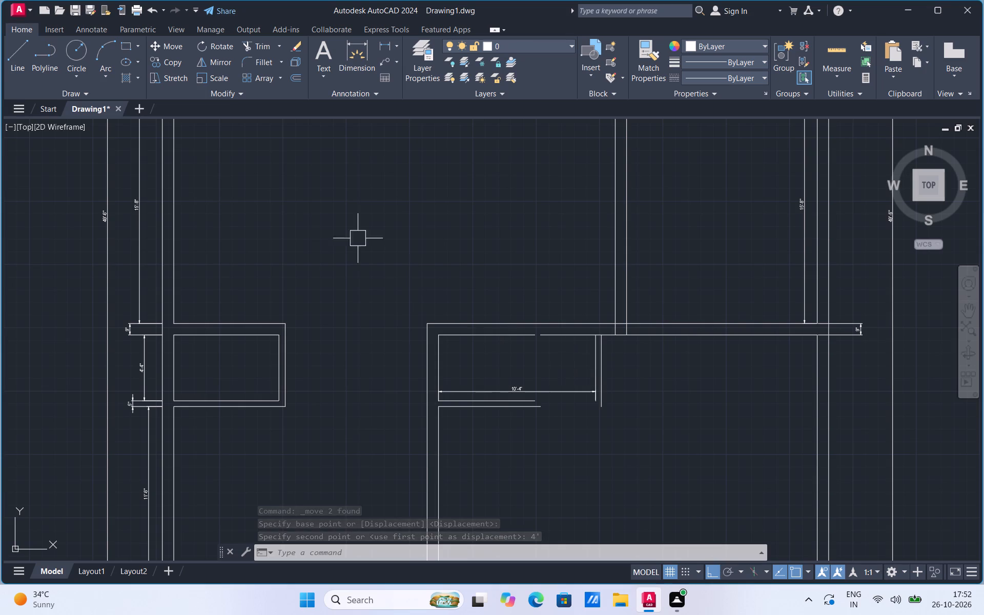
{"action": "left_click", "coordinate": [265, 44]}
{"action": "left_click_drag", "start_coordinate": [470, 428], "coordinate": [501, 387]}
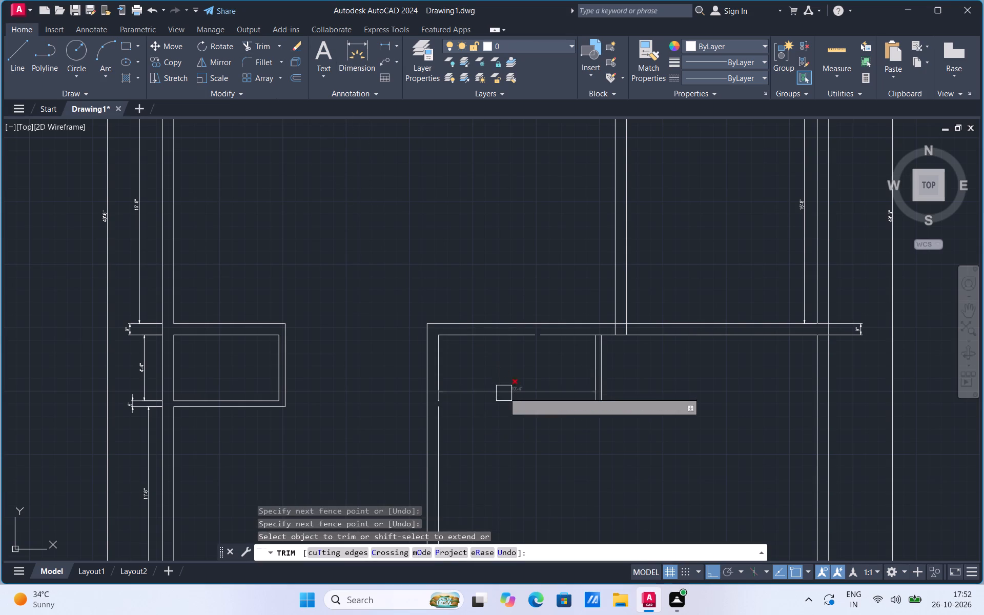
{"action": "left_click_drag", "start_coordinate": [504, 391], "coordinate": [597, 372]}
{"action": "left_click", "coordinate": [593, 377]}
{"action": "left_click", "coordinate": [617, 366]}
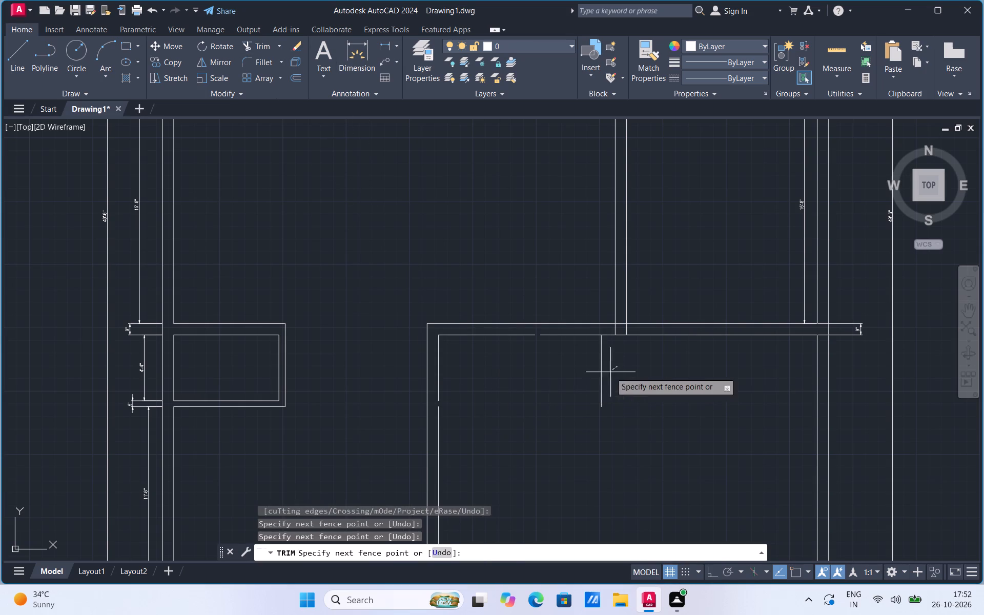
{"action": "left_click", "coordinate": [592, 375]}
{"action": "left_click", "coordinate": [510, 339]}
{"action": "left_click", "coordinate": [444, 373]}
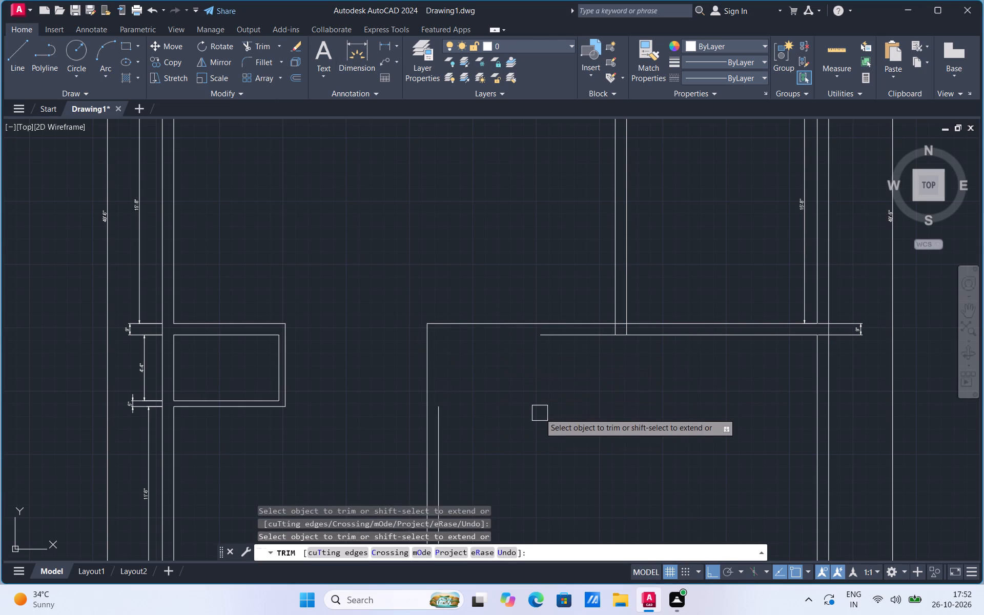
Fillet the left and upper inner wall lines of the lower-right room into a sharp corner with zero radius.
{"action": "key", "text": "Escape"}
{"action": "key", "text": "f"}
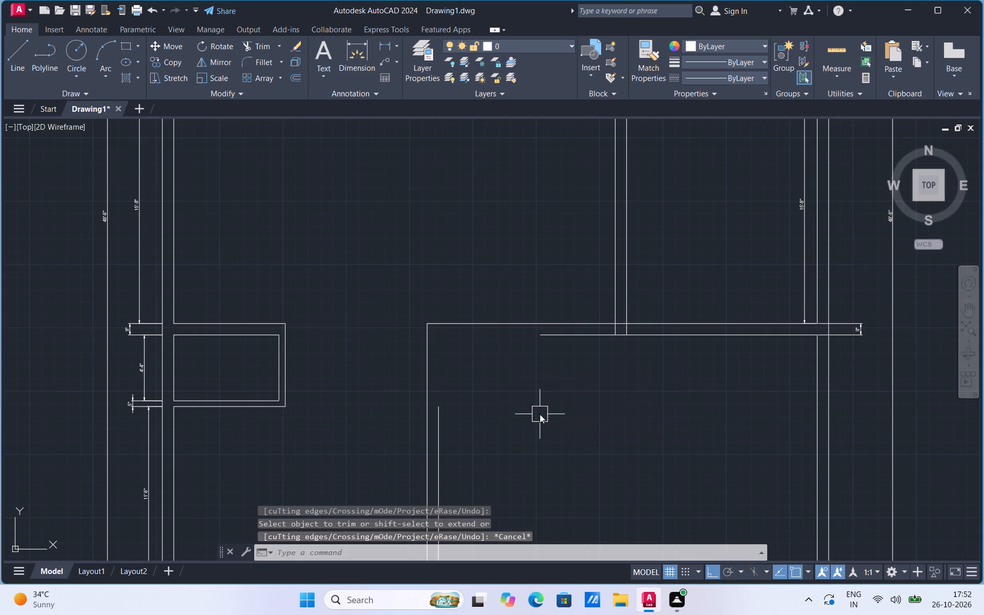
{"action": "key", "text": "Return"}
{"action": "left_click", "coordinate": [436, 434]}
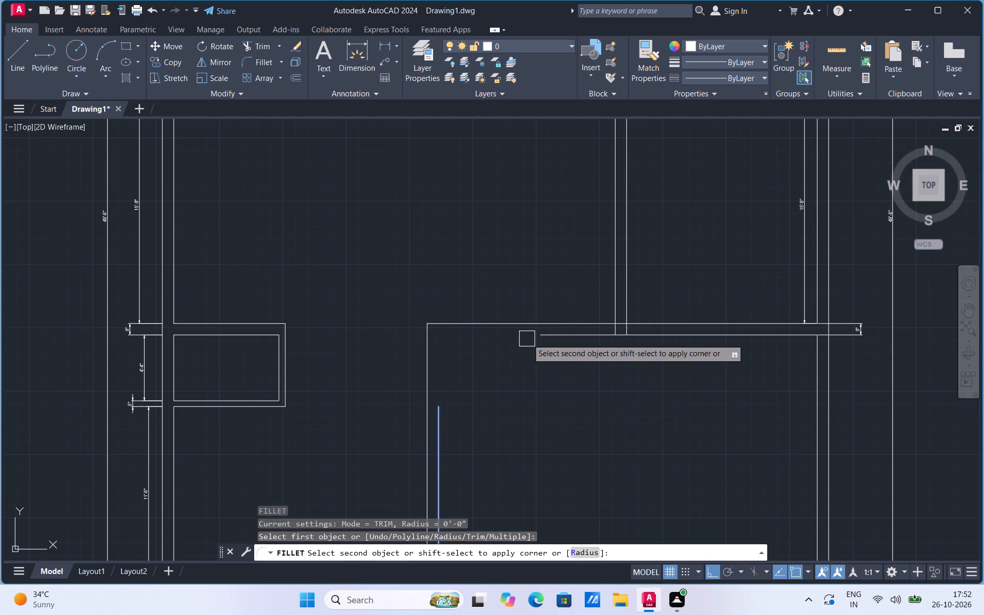
{"action": "left_click", "coordinate": [535, 337]}
{"action": "key", "text": "Escape"}
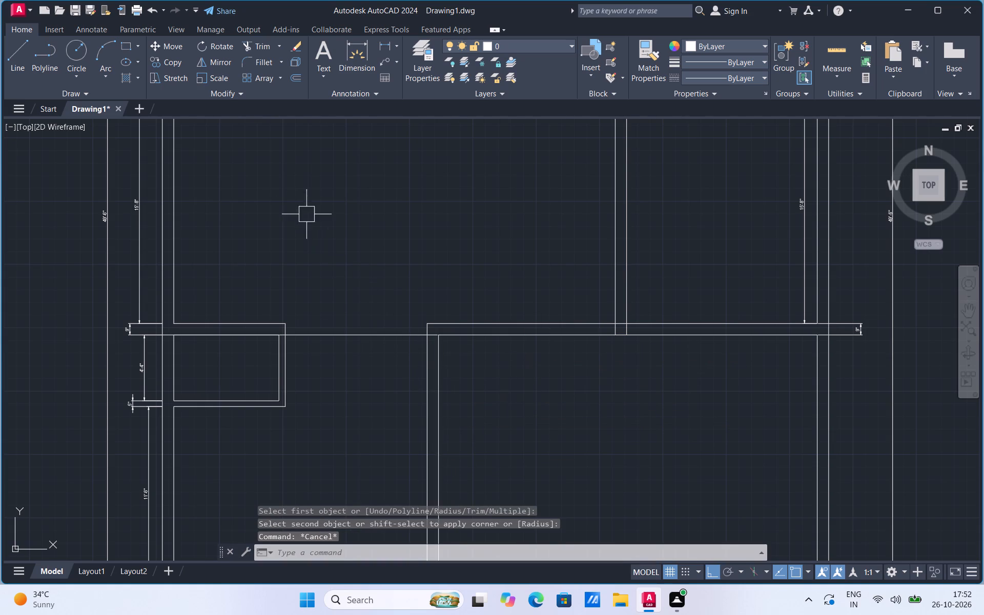
Trim away the stray line crossing the opening between the small left room and the lower-right room's left wall.
{"action": "left_click", "coordinate": [271, 47]}
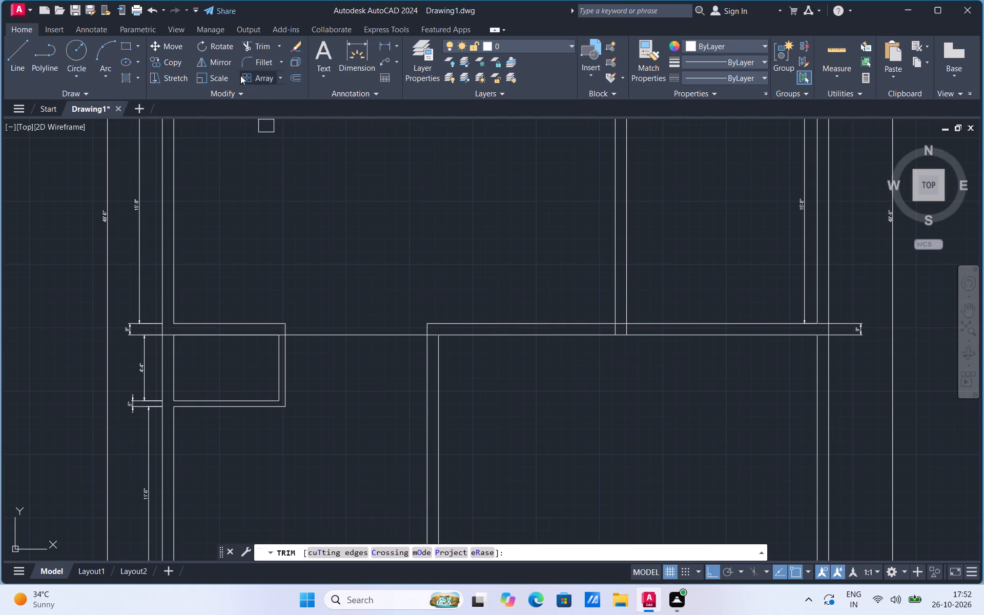
{"action": "left_click", "coordinate": [198, 340]}
{"action": "left_click", "coordinate": [203, 337]}
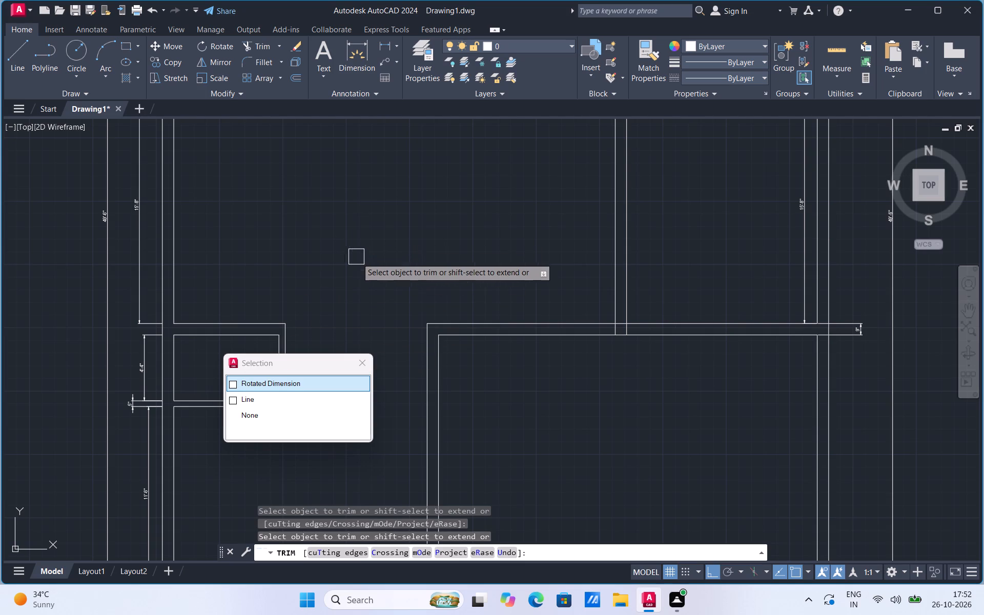
{"action": "key", "text": "Escape"}
Add a horizontal linear dimension for the lower-left room's inside width, placed above its lower wall.
{"action": "scroll", "coordinate": [148, 358], "scroll_direction": "up", "scroll_amount": 1}
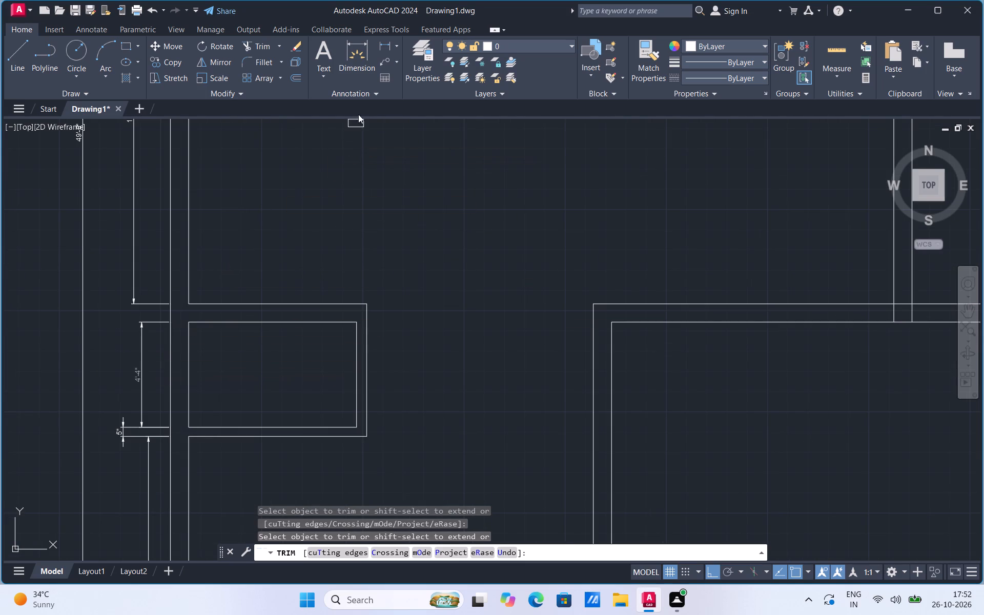
{"action": "left_click", "coordinate": [382, 47]}
{"action": "scroll", "coordinate": [448, 228], "scroll_direction": "down", "scroll_amount": 1}
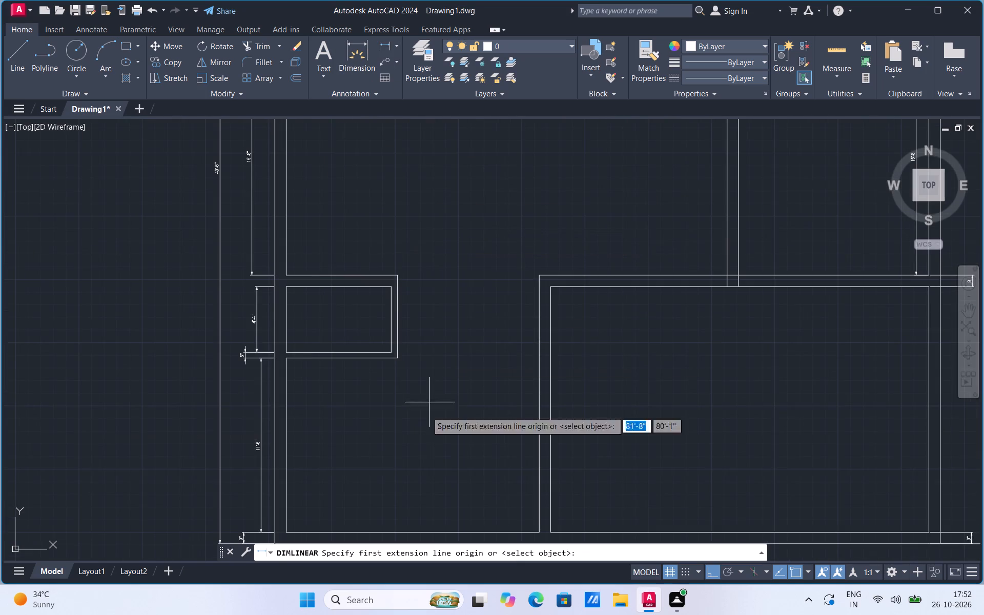
{"action": "scroll", "coordinate": [420, 272], "scroll_direction": "down", "scroll_amount": 1}
{"action": "scroll", "coordinate": [409, 397], "scroll_direction": "up", "scroll_amount": 2}
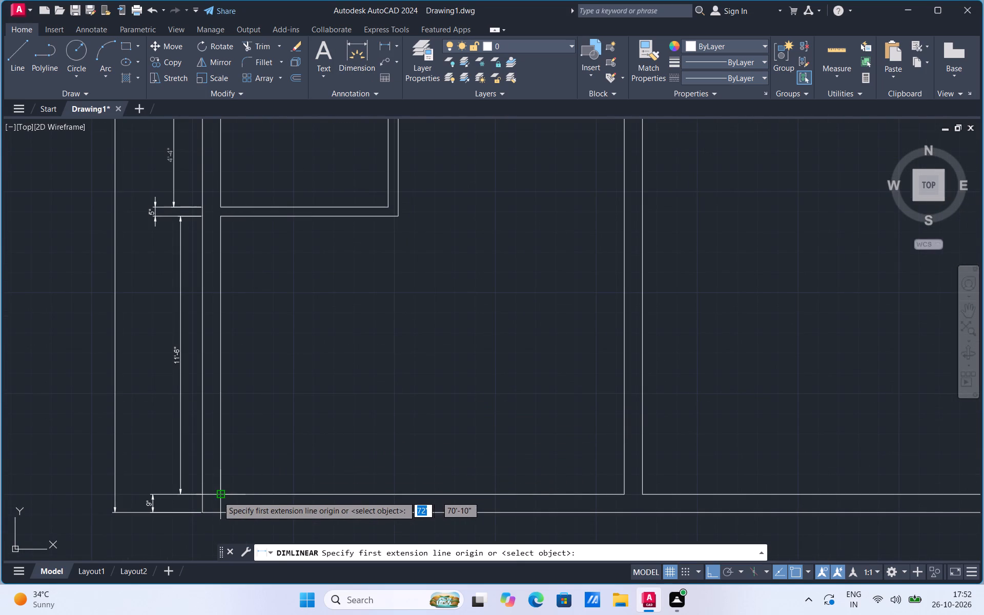
{"action": "left_click", "coordinate": [218, 496]}
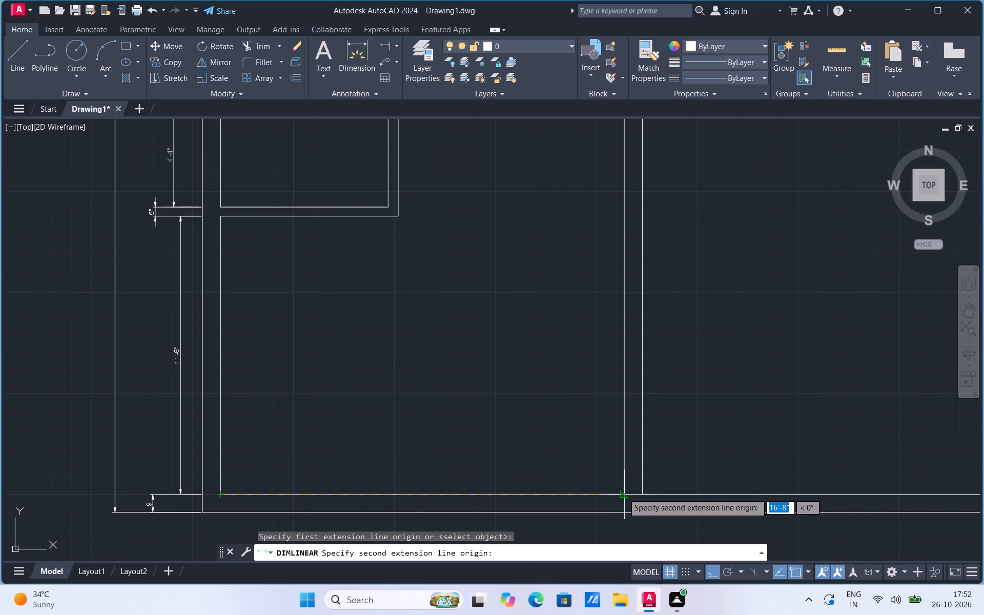
{"action": "left_click", "coordinate": [628, 495]}
{"action": "left_click", "coordinate": [621, 441]}
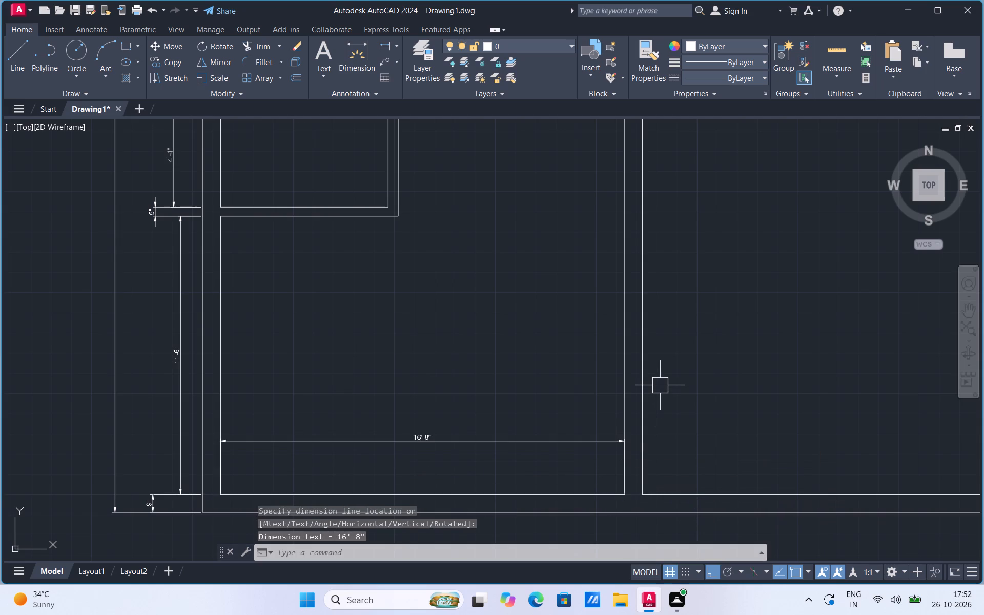
Move both lines of the partition between the lower-left and lower-right rooms 2" to the left.
{"action": "scroll", "coordinate": [507, 414], "scroll_direction": "down", "scroll_amount": 1}
{"action": "left_click", "coordinate": [580, 357]}
{"action": "left_click", "coordinate": [590, 345]}
{"action": "right_click", "coordinate": [590, 345]}
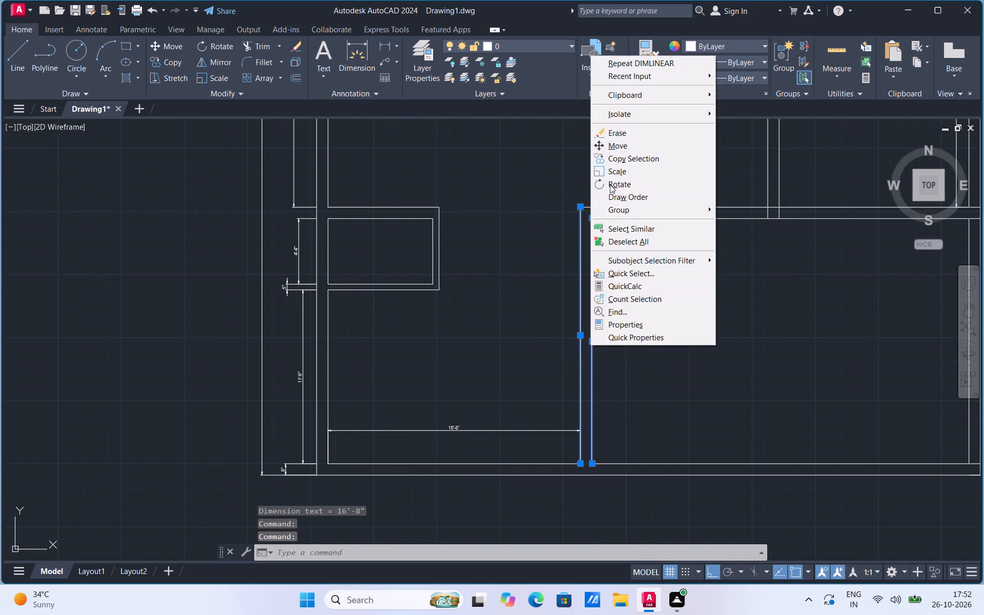
{"action": "left_click", "coordinate": [617, 143]}
{"action": "scroll", "coordinate": [587, 470], "scroll_direction": "up", "scroll_amount": 1}
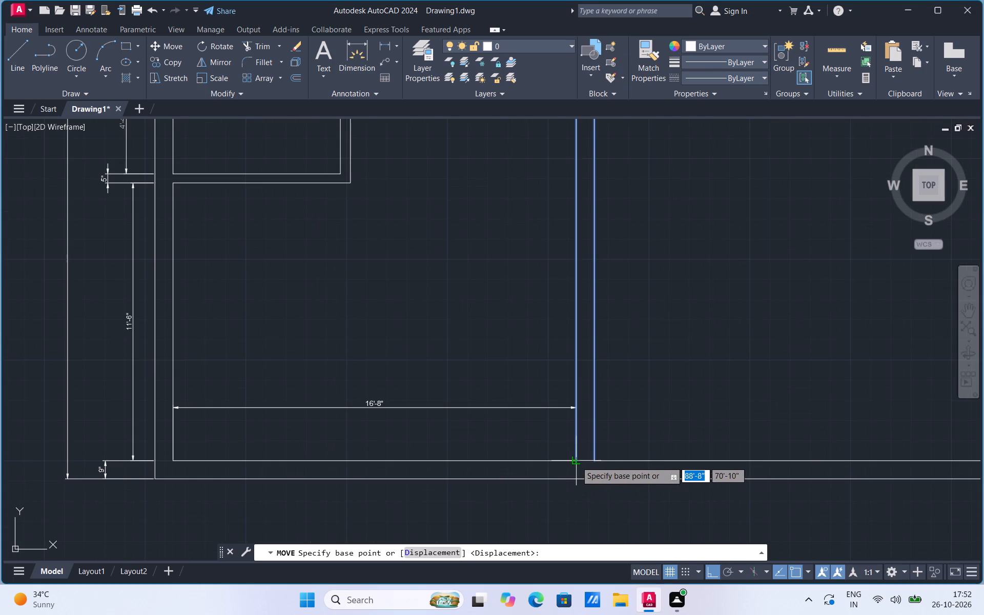
{"action": "left_click", "coordinate": [576, 461]}
{"action": "key", "text": "2"}
{"action": "key", "text": "Return"}
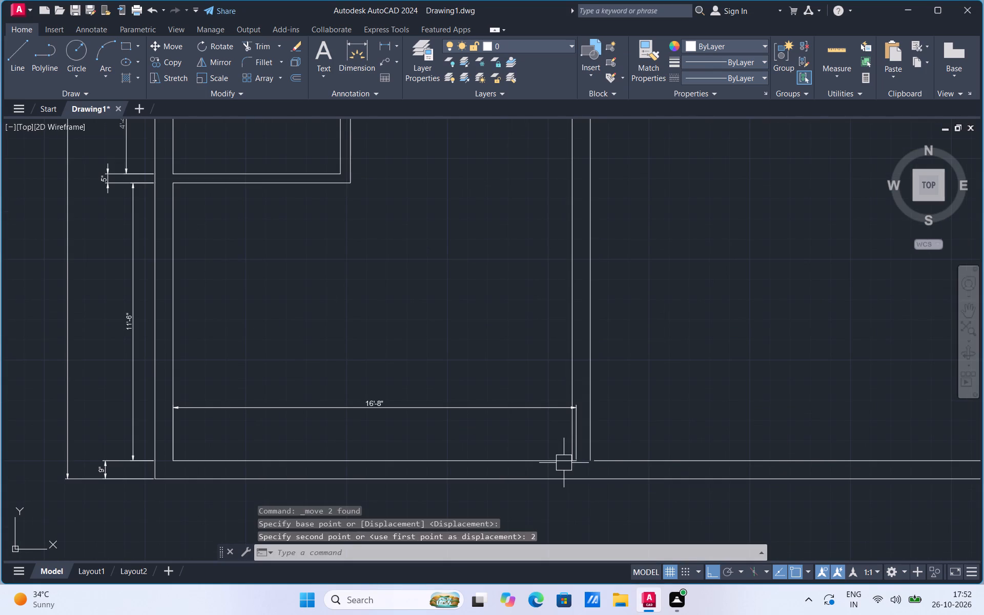
Erase the horizontal inside-width dimension in the lower-left room.
{"action": "left_click", "coordinate": [518, 397]}
{"action": "left_click", "coordinate": [490, 438]}
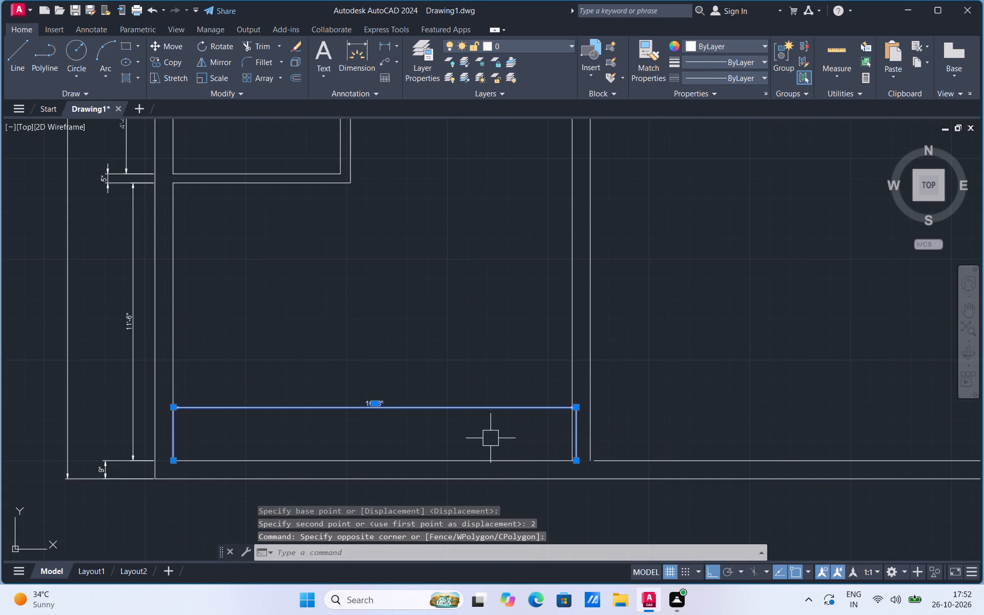
{"action": "key", "text": "Delete"}
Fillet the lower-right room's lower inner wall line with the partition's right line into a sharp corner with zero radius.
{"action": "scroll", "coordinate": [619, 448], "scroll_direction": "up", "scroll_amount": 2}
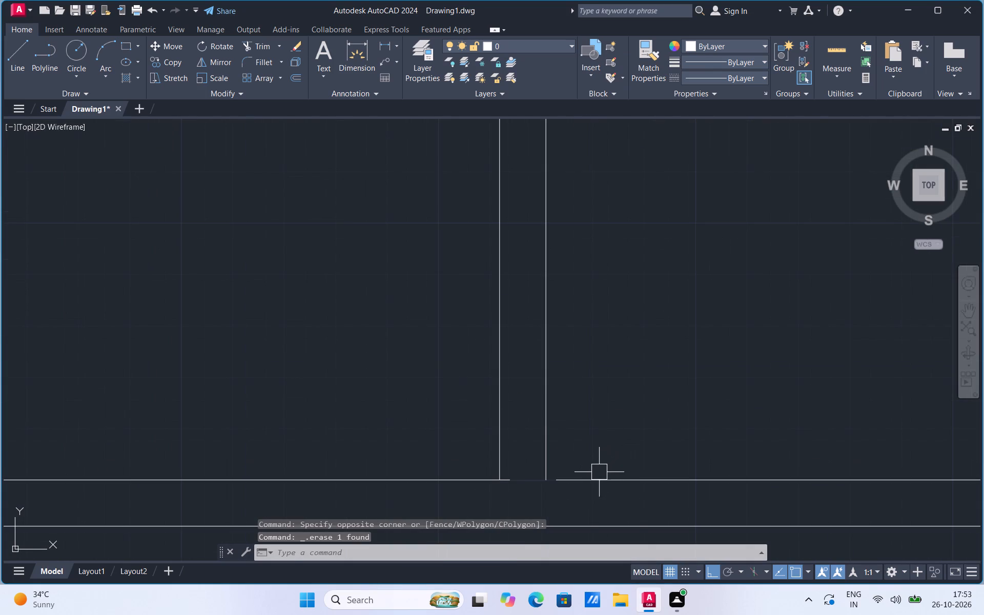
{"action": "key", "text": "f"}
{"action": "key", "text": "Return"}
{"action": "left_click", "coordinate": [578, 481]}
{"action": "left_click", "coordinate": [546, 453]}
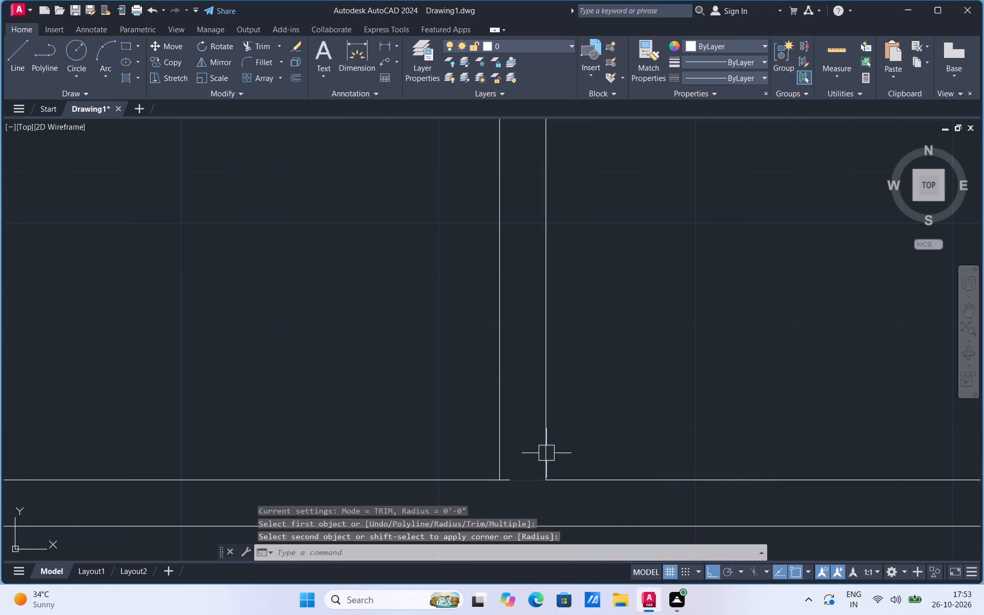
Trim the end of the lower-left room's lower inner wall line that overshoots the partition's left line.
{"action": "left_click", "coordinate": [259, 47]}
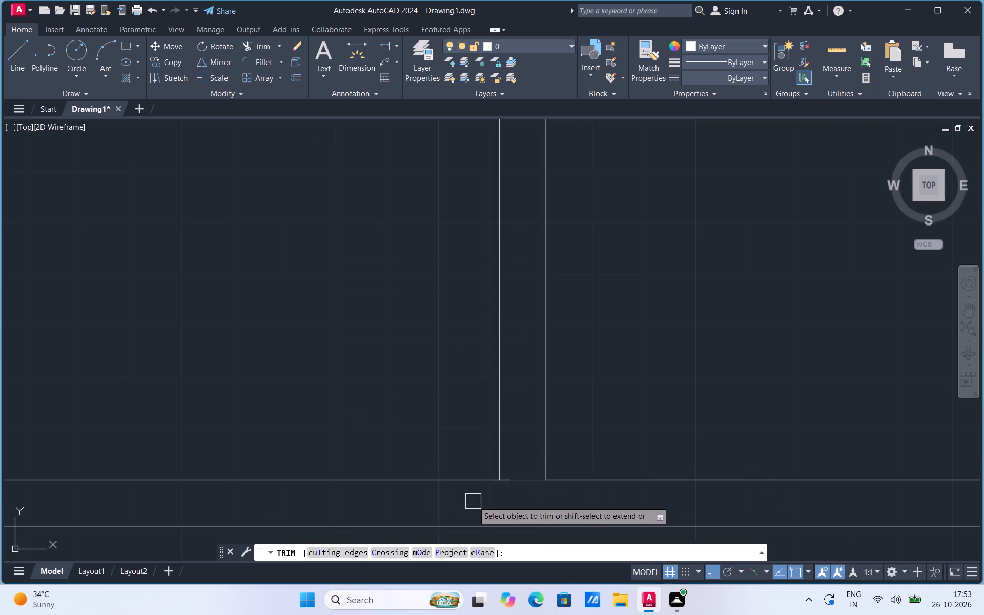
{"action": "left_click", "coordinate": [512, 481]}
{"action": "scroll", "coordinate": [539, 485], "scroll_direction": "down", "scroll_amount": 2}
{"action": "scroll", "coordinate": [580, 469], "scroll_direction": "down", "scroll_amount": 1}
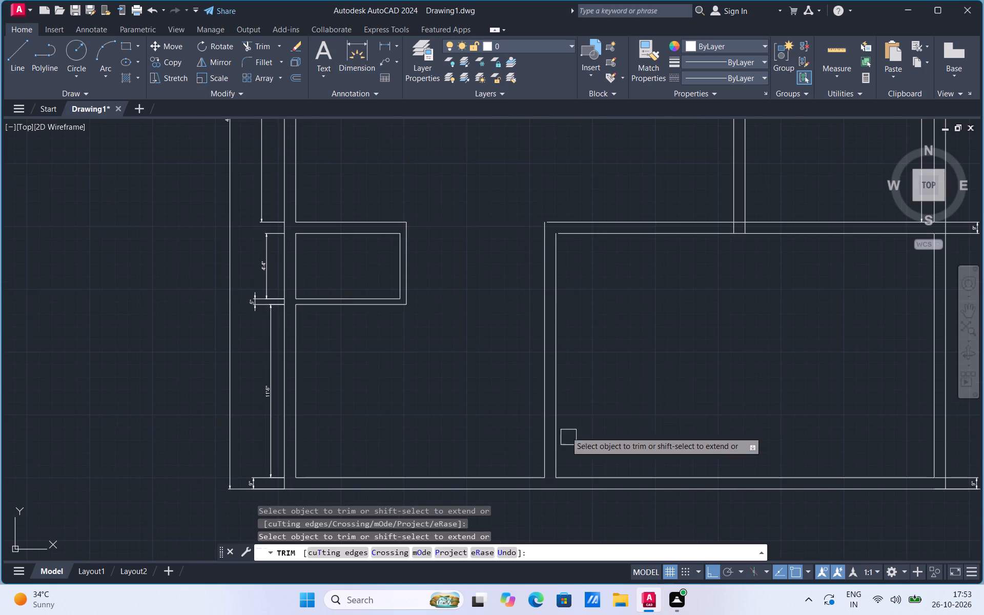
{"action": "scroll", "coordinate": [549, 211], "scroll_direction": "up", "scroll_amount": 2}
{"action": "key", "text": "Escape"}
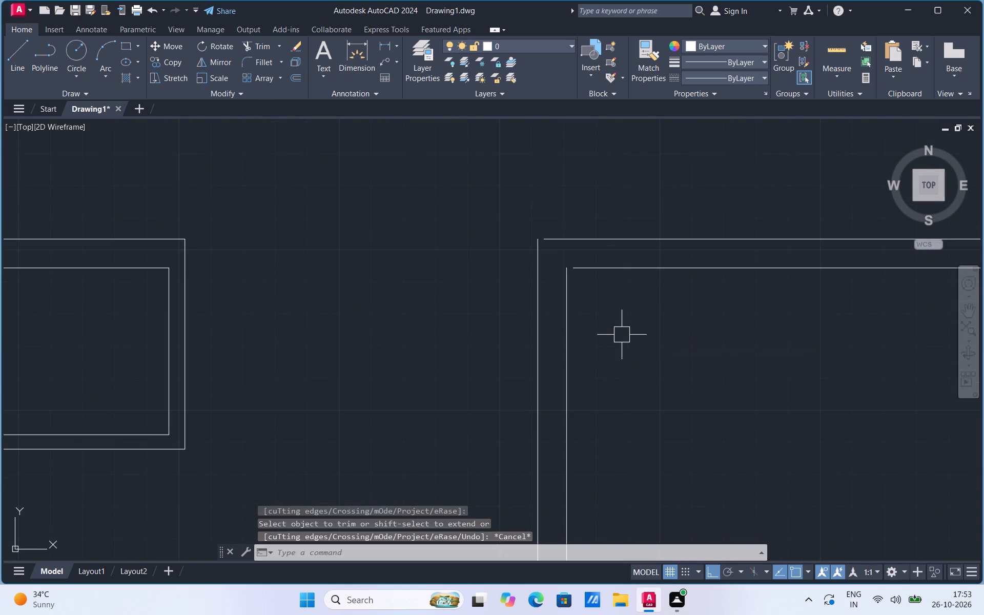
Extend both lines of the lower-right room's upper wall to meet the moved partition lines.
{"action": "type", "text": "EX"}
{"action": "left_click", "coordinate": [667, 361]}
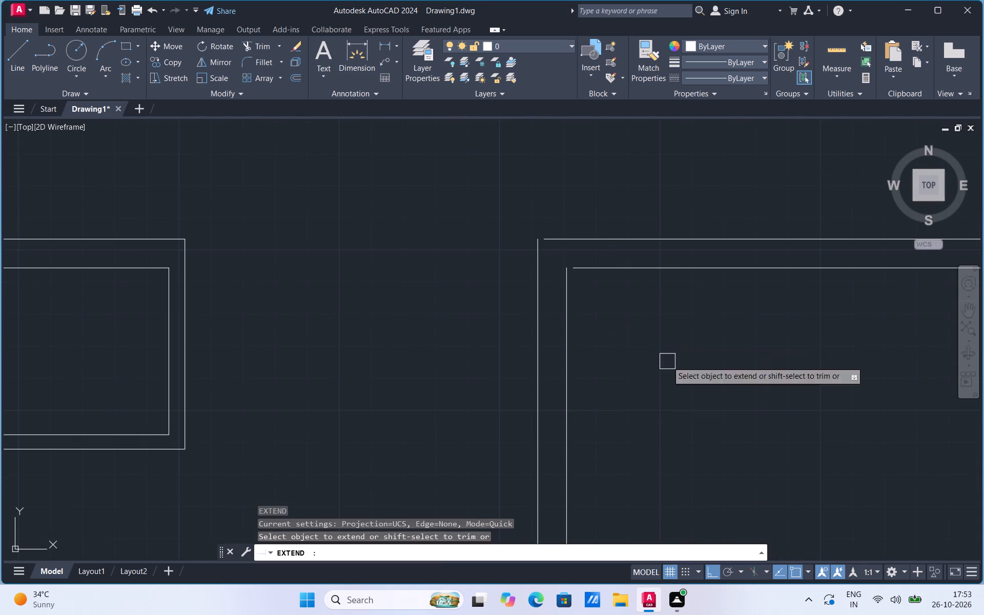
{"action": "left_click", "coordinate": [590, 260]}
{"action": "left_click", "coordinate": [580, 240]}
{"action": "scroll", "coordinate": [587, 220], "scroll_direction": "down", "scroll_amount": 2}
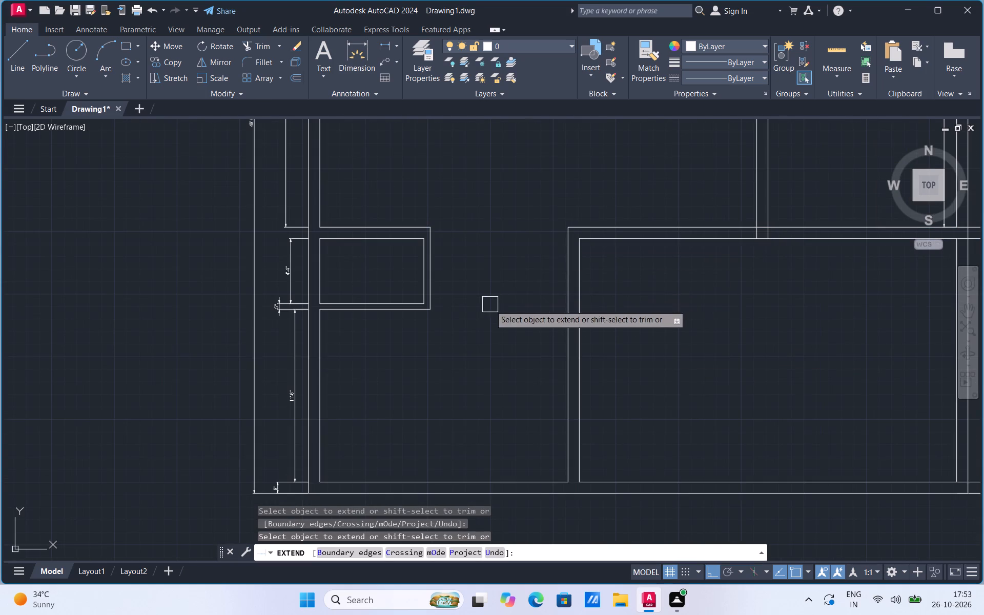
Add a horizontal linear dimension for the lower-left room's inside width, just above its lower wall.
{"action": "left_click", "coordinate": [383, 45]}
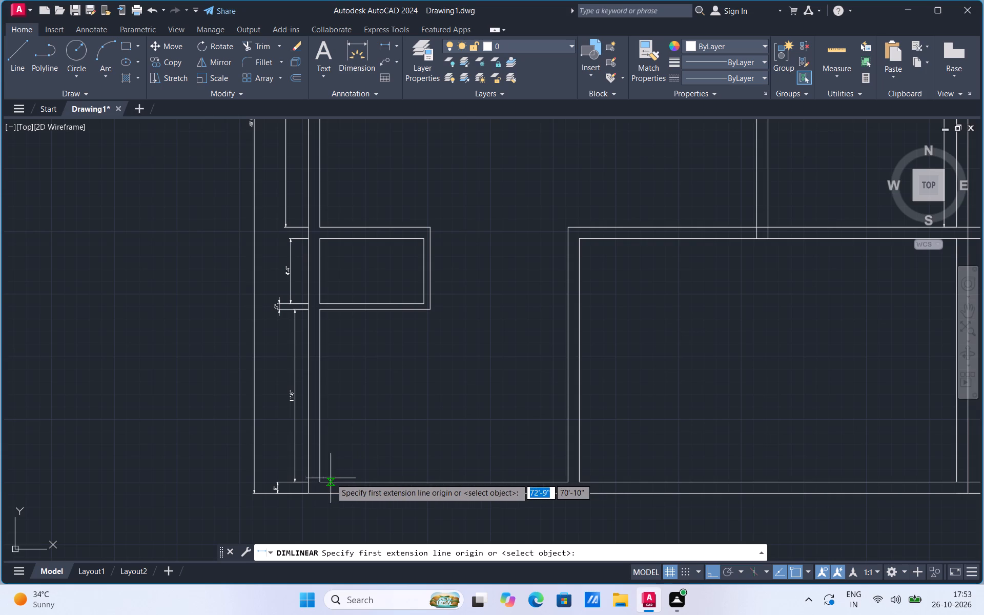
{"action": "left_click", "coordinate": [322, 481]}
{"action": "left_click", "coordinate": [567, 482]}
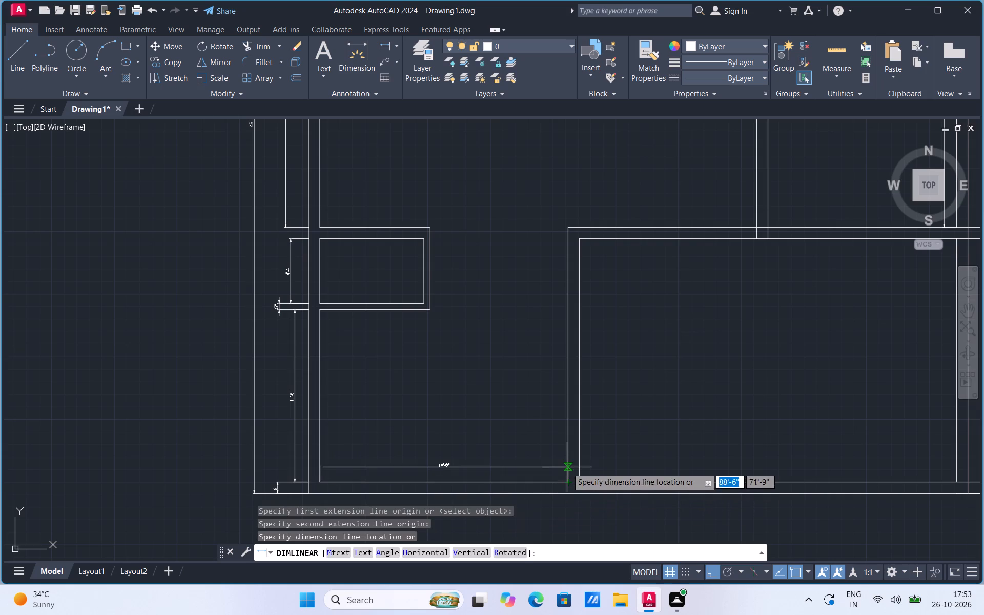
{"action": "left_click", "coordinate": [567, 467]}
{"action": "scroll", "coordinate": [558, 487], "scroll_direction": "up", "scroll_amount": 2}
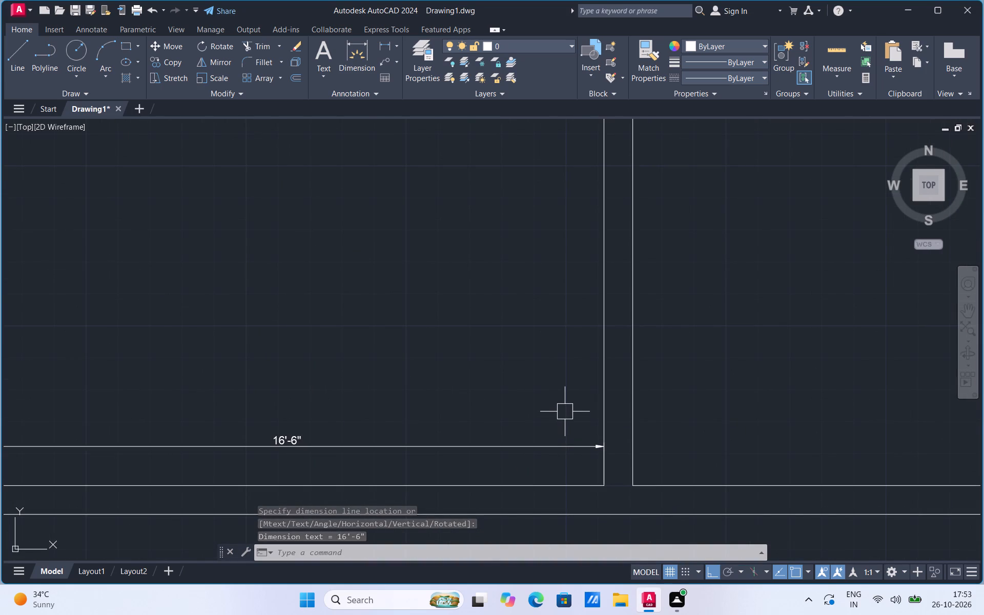
Move both lines of the partition between the lower-left and lower-right rooms 4' to the left.
{"action": "scroll", "coordinate": [565, 412], "scroll_direction": "down", "scroll_amount": 1}
{"action": "left_click", "coordinate": [591, 360]}
{"action": "left_click", "coordinate": [604, 365]}
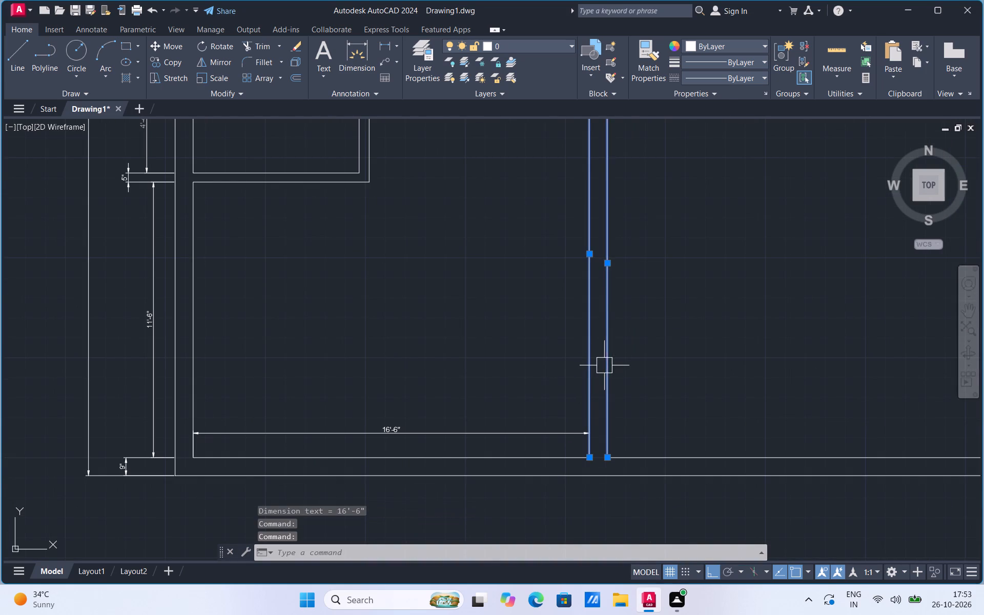
{"action": "right_click", "coordinate": [604, 365]}
{"action": "left_click", "coordinate": [640, 175]}
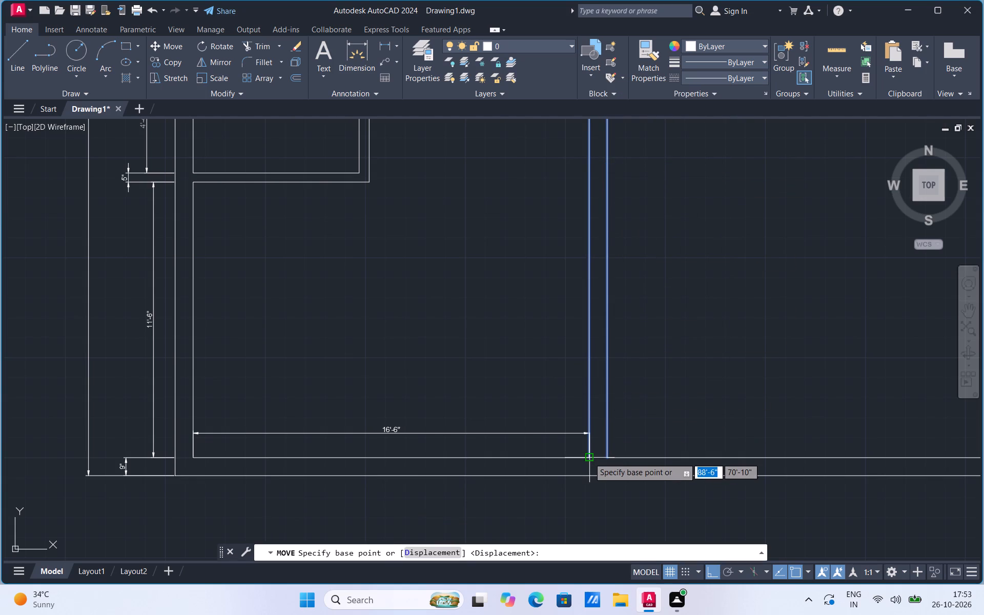
{"action": "left_click", "coordinate": [589, 459]}
{"action": "type", "text": "4'"}
{"action": "key", "text": "Return"}
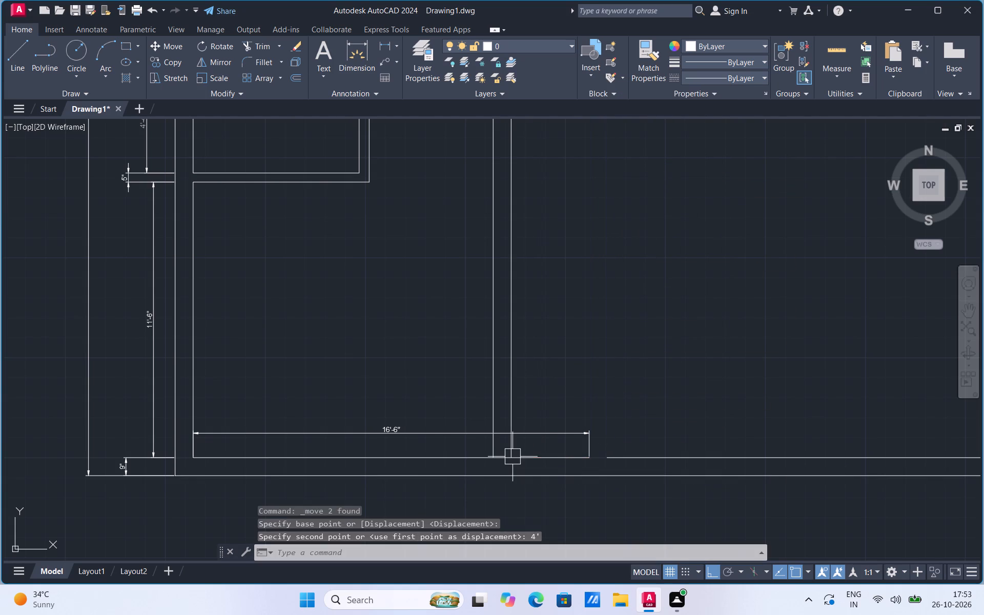
Erase the outdated horizontal inside-width dimension in the lower-left room.
{"action": "left_click", "coordinate": [549, 434]}
{"action": "key", "text": "Insert"}
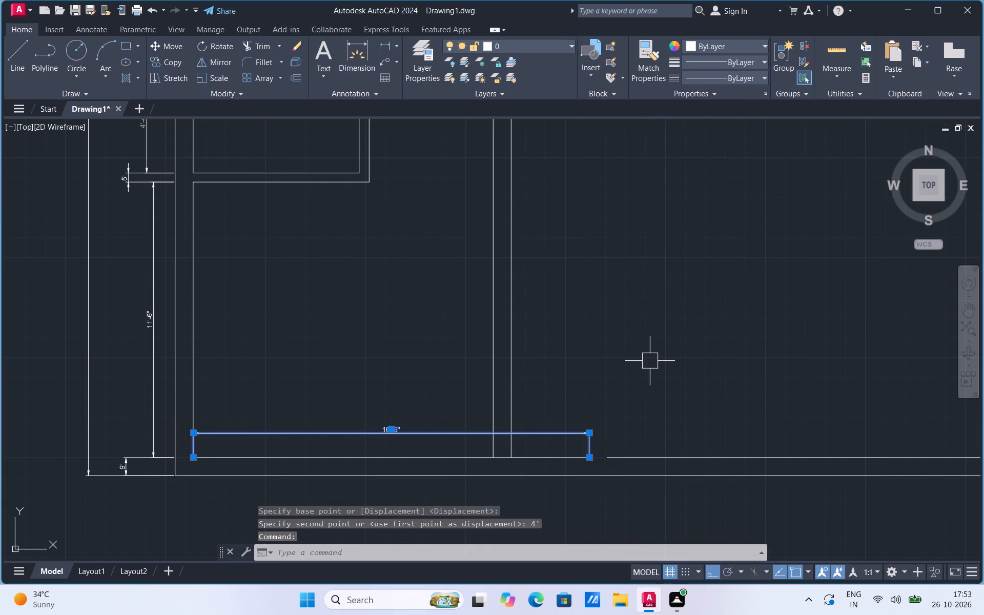
{"action": "key", "text": "Insert"}
{"action": "key", "text": "Delete"}
Erase the lower inner wall lines of the lower-left and lower-right rooms.
{"action": "left_click", "coordinate": [570, 453]}
{"action": "key", "text": "Delete"}
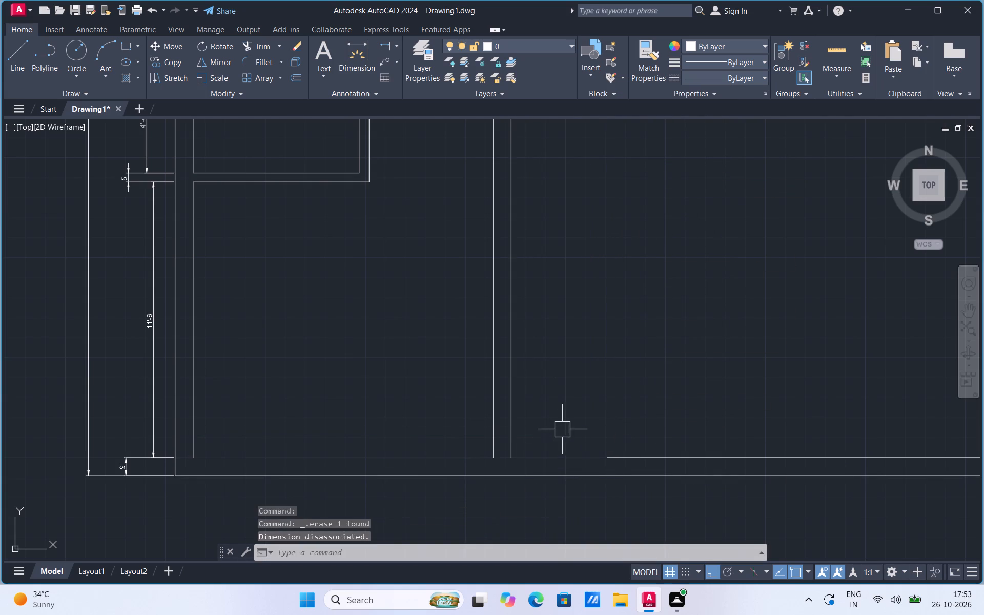
{"action": "scroll", "coordinate": [532, 452], "scroll_direction": "down", "scroll_amount": 2}
{"action": "left_click", "coordinate": [592, 454]}
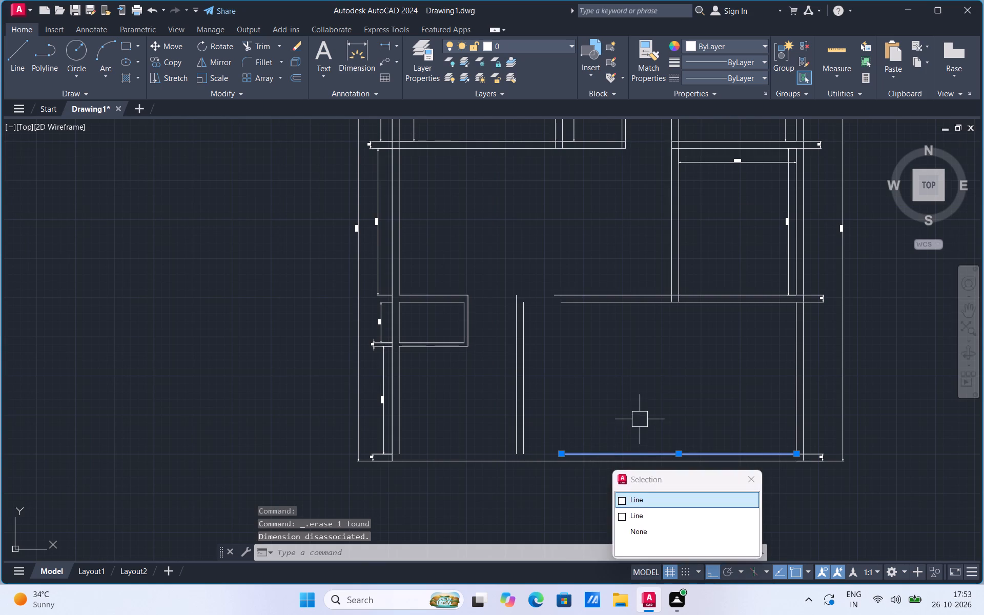
{"action": "key", "text": "Delete"}
Draw one continuous lower inner wall line from the left outer wall's inner corner to the right outer wall's inner line.
{"action": "scroll", "coordinate": [749, 417], "scroll_direction": "up", "scroll_amount": 1}
{"action": "left_click", "coordinate": [18, 64]}
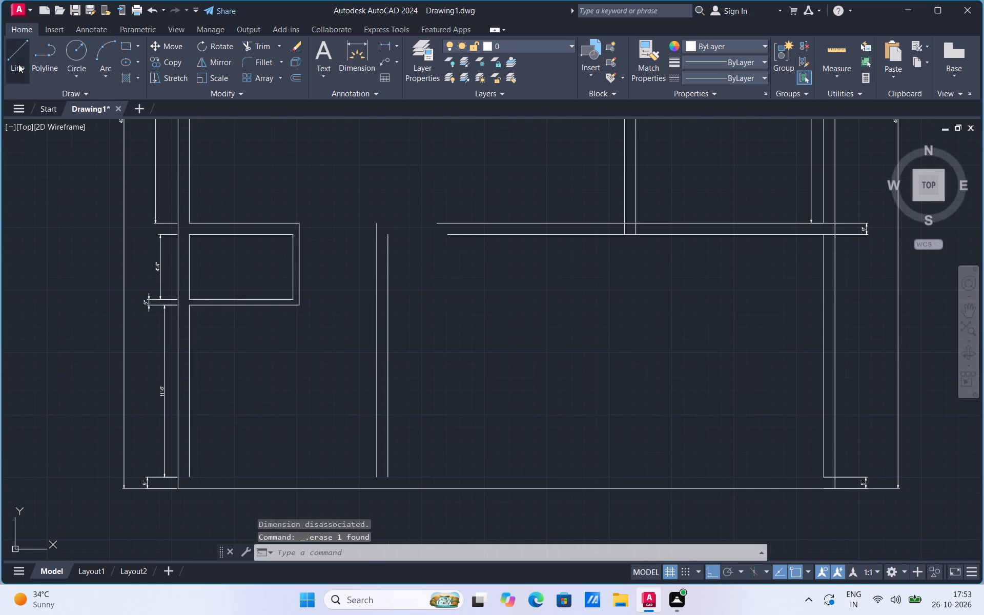
{"action": "scroll", "coordinate": [191, 482], "scroll_direction": "up", "scroll_amount": 1}
{"action": "left_click", "coordinate": [188, 473]}
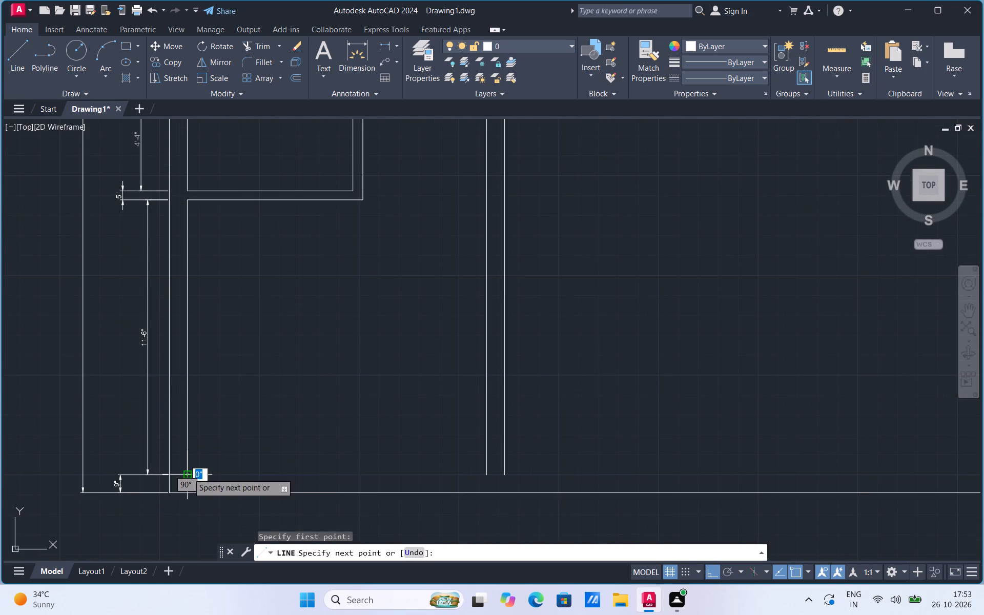
{"action": "scroll", "coordinate": [188, 473], "scroll_direction": "down", "scroll_amount": 1}
{"action": "left_click", "coordinate": [823, 474]}
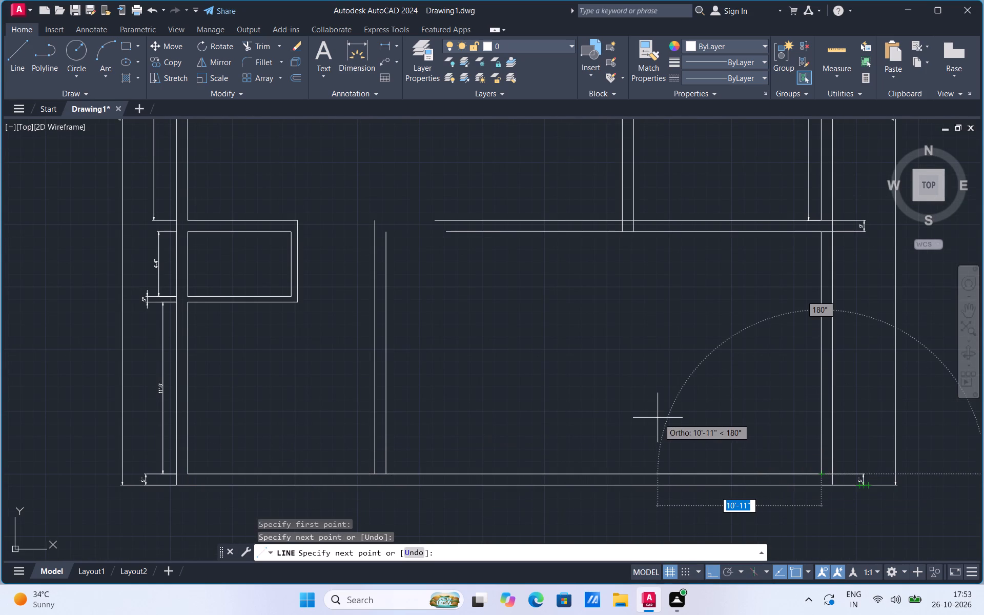
{"action": "key", "text": "Escape"}
Add a horizontal linear dimension for the lower-left room's inside width, placed above the new lower inner wall line.
{"action": "left_click", "coordinate": [263, 45]}
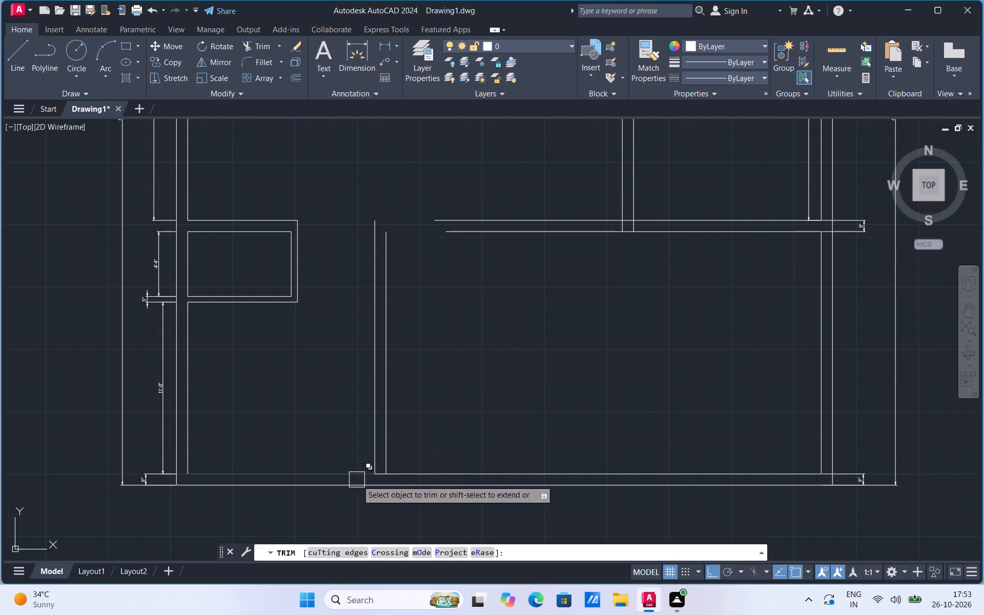
{"action": "scroll", "coordinate": [359, 480], "scroll_direction": "up", "scroll_amount": 1}
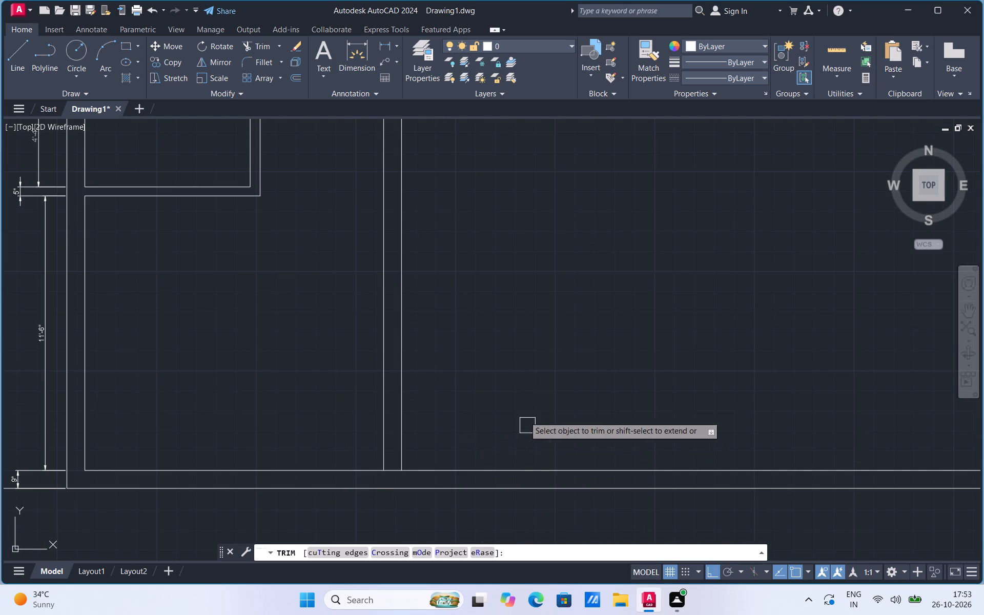
{"action": "left_click", "coordinate": [380, 48]}
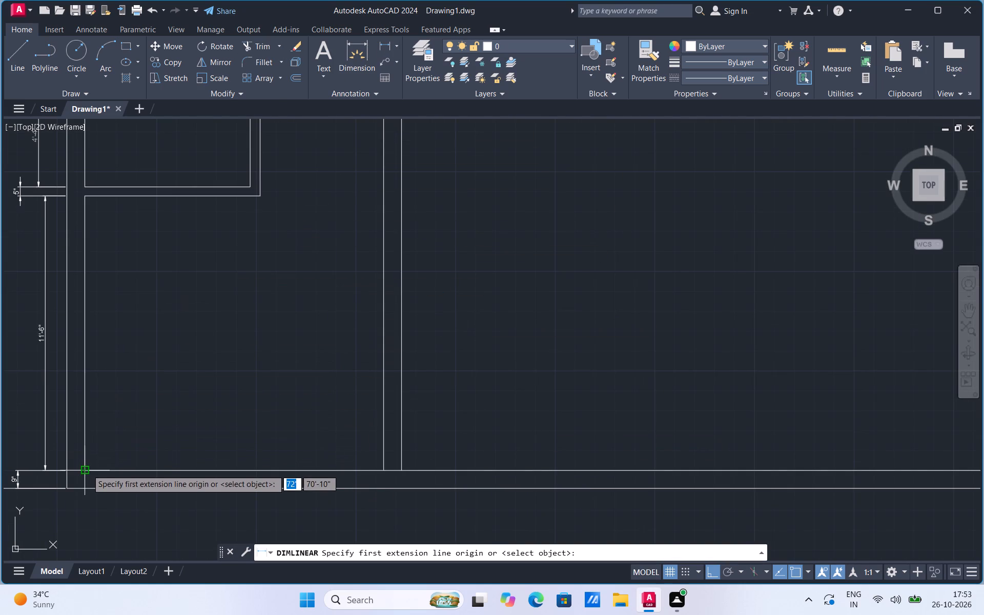
{"action": "left_click", "coordinate": [87, 469]}
{"action": "left_click", "coordinate": [382, 471]}
{"action": "left_click", "coordinate": [380, 423]}
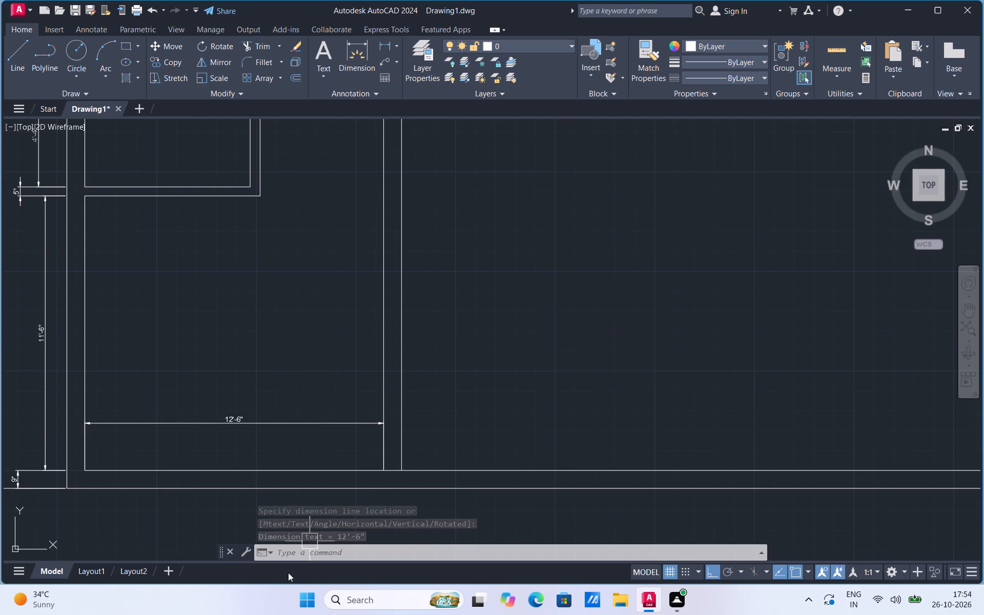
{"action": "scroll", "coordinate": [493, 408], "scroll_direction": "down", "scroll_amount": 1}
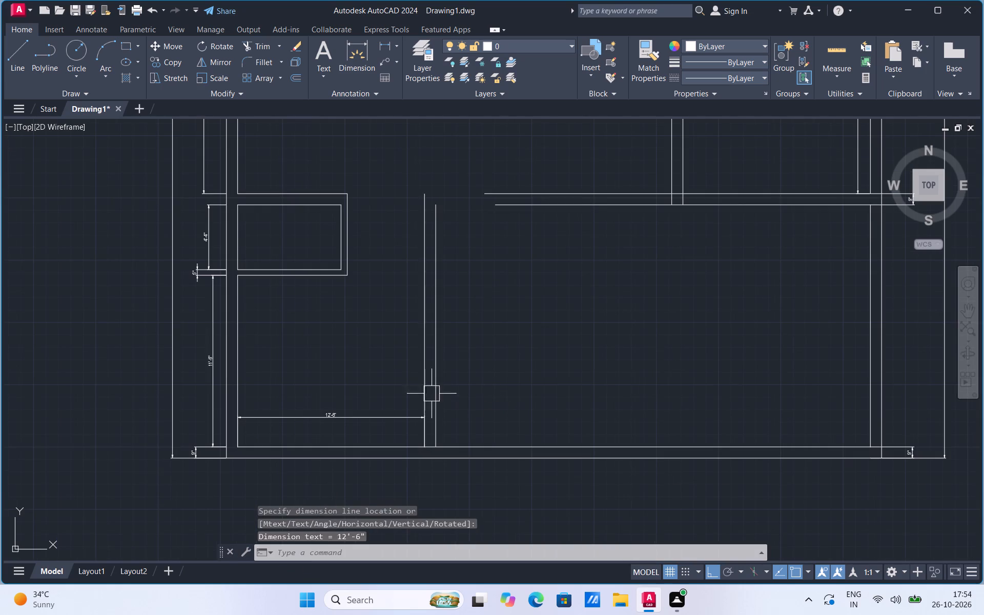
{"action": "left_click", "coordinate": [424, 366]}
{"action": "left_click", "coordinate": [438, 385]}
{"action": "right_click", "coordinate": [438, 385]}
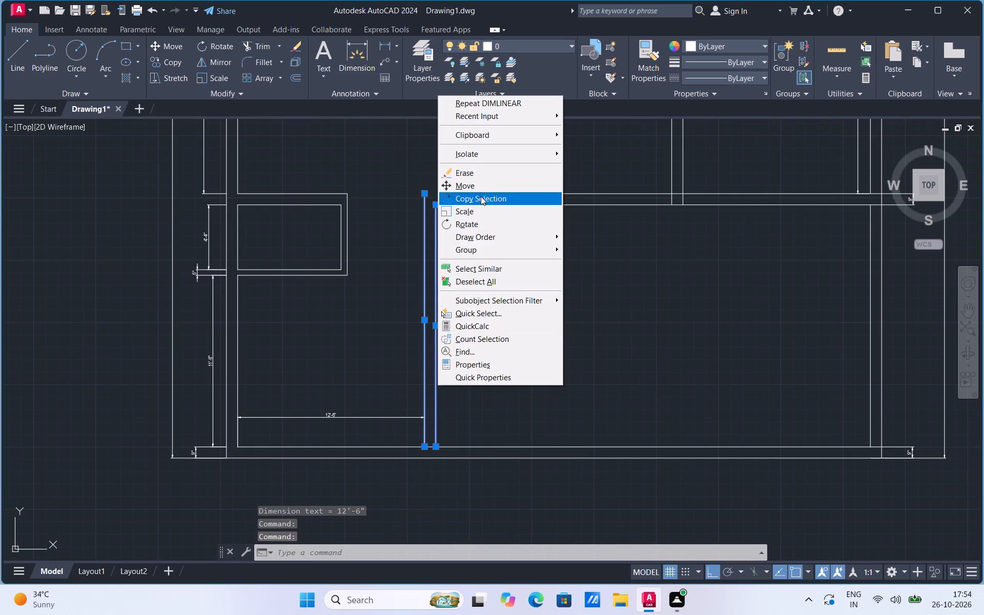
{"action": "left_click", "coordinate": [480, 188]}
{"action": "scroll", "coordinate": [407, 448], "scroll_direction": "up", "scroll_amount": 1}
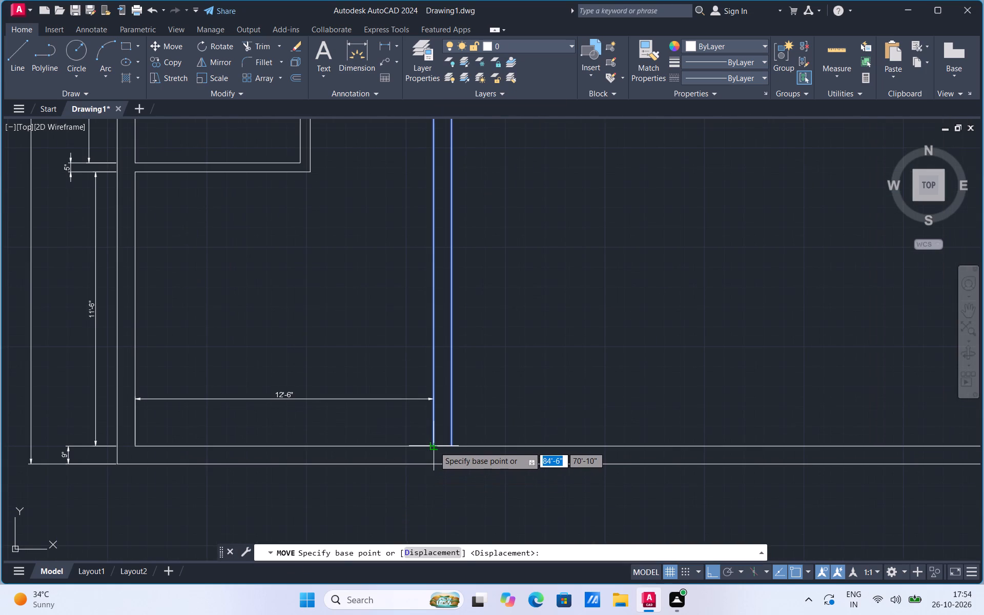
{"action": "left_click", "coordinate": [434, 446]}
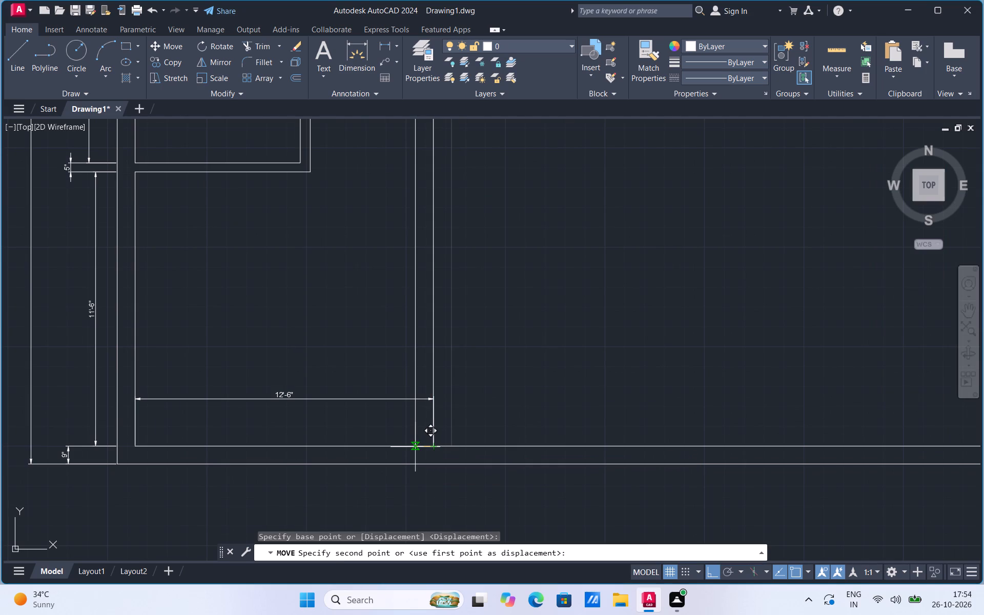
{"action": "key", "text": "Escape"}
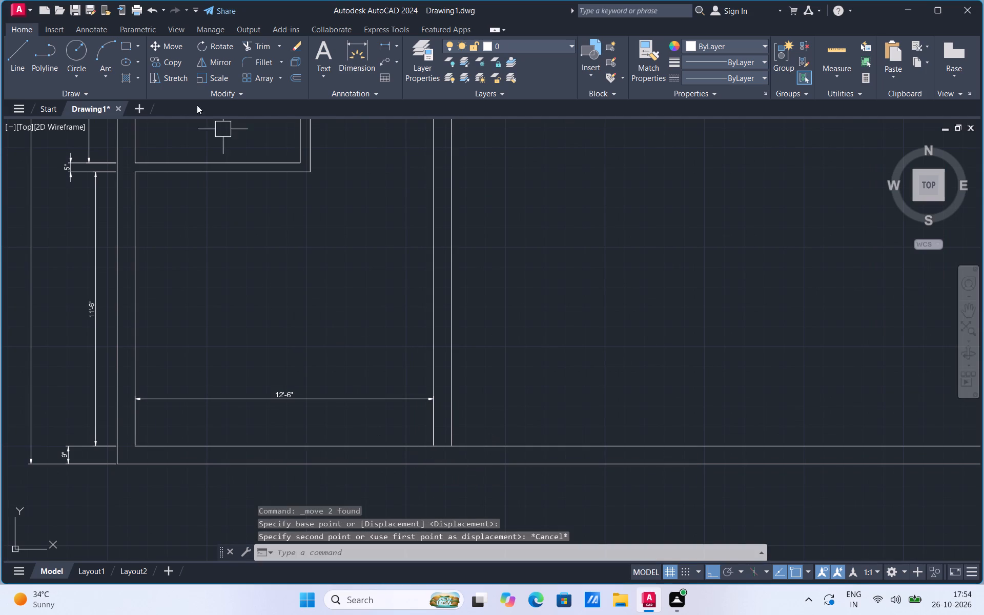
Trim the lower inner wall line between the two partition lines.
{"action": "left_click", "coordinate": [259, 51]}
{"action": "scroll", "coordinate": [428, 453], "scroll_direction": "up", "scroll_amount": 2}
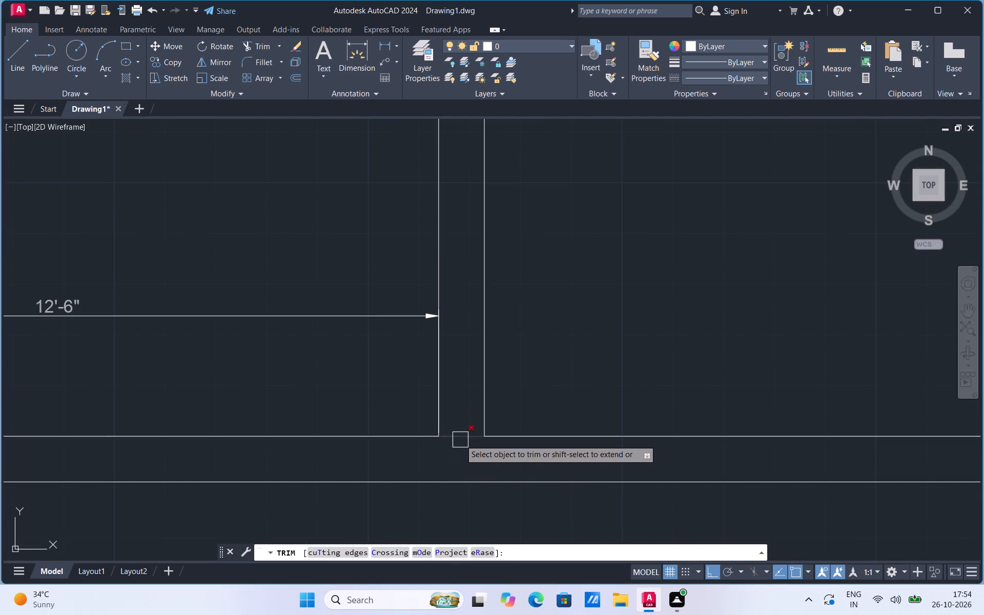
{"action": "left_click", "coordinate": [460, 440]}
{"action": "scroll", "coordinate": [514, 495], "scroll_direction": "down", "scroll_amount": 3}
{"action": "key", "text": "Escape"}
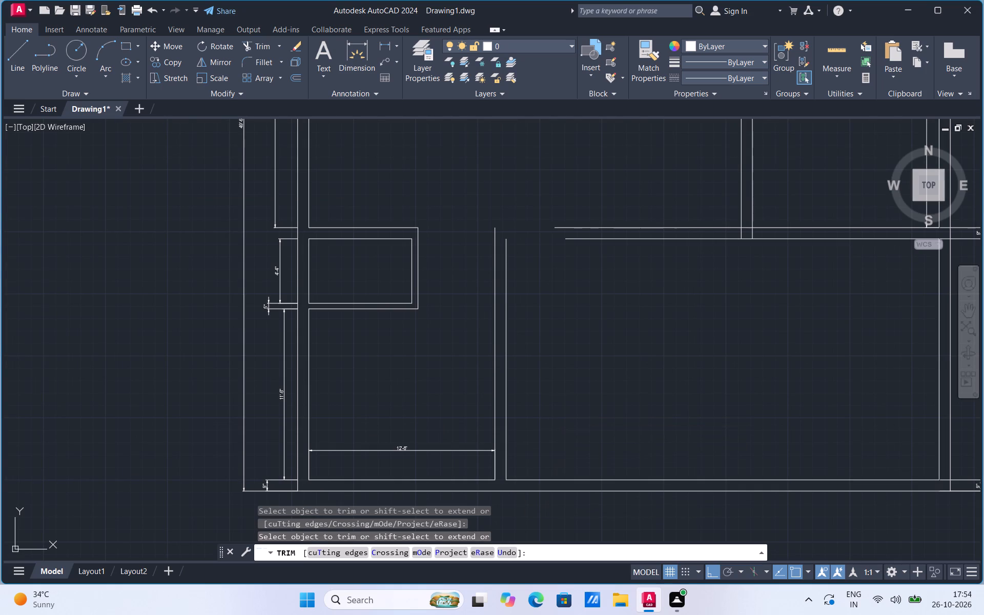
Fillet both partition lines with the matching upper wall lines of the lower-right room into sharp corners with zero radius.
{"action": "key", "text": "f"}
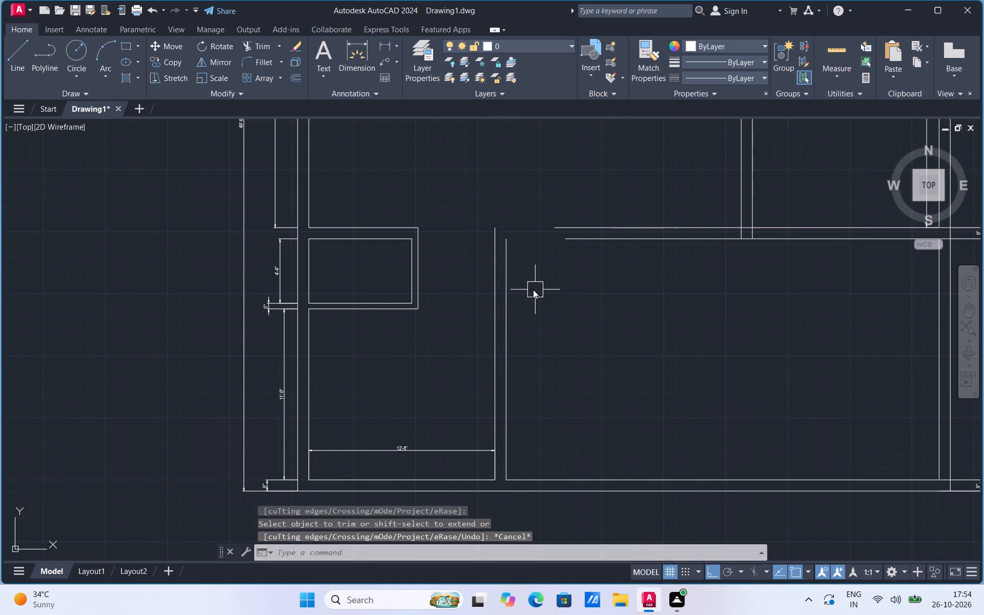
{"action": "key", "text": "Return"}
{"action": "left_click", "coordinate": [509, 270]}
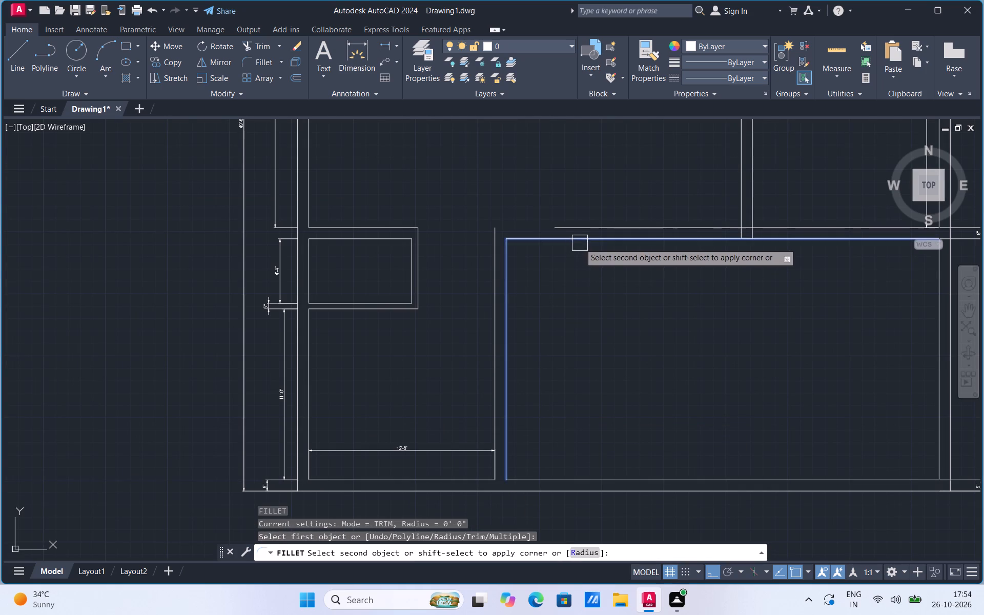
{"action": "left_click", "coordinate": [580, 243]}
{"action": "key", "text": "Escape"}
{"action": "key", "text": "f"}
{"action": "key", "text": "Return"}
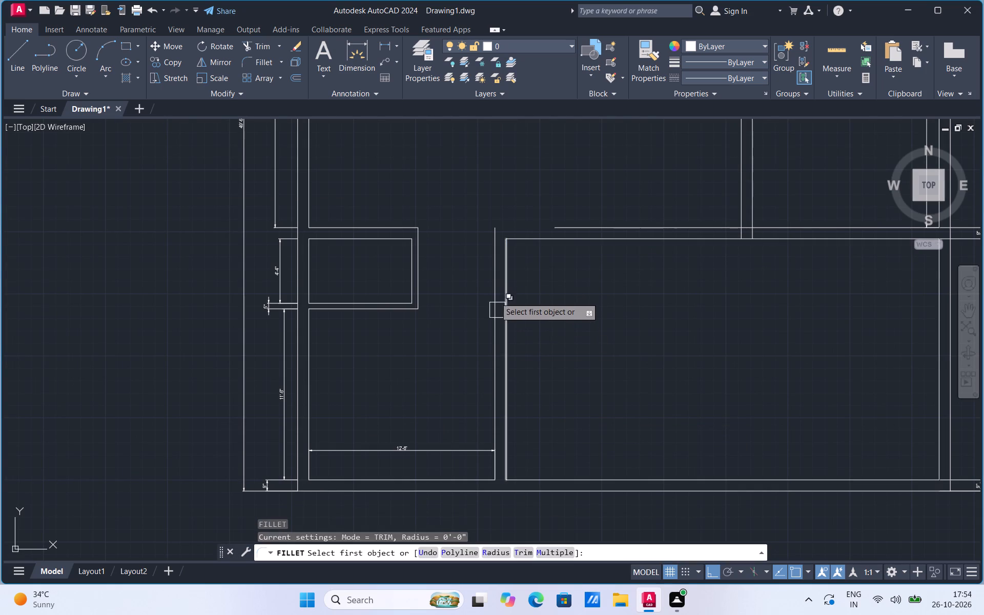
{"action": "left_click", "coordinate": [490, 279]}
{"action": "left_click", "coordinate": [557, 222]}
{"action": "key", "text": "Escape"}
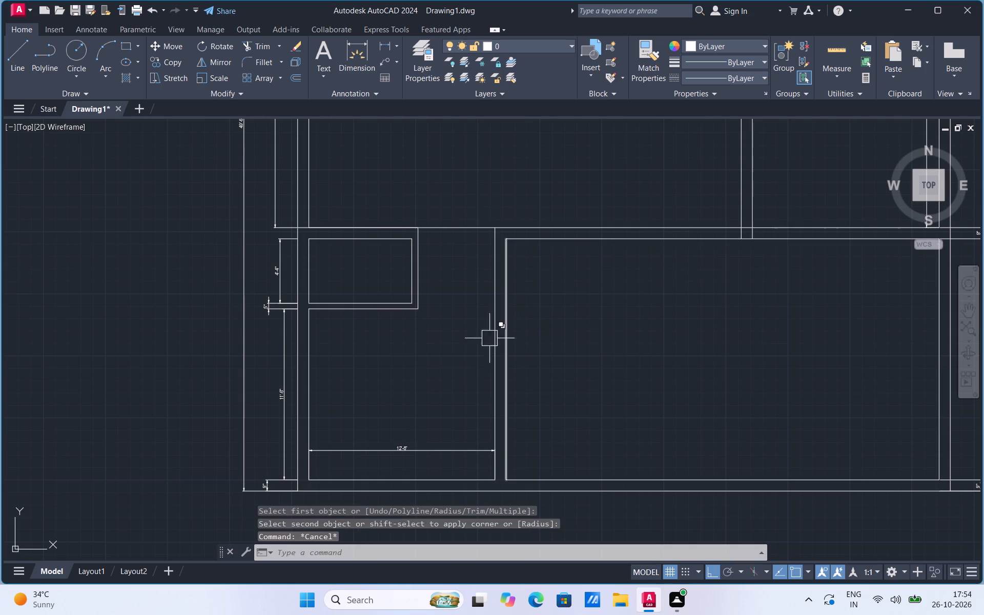
Trim the upper wall line between the small lower-left room and the partition beside it.
{"action": "left_click", "coordinate": [256, 42]}
{"action": "left_click", "coordinate": [441, 222]}
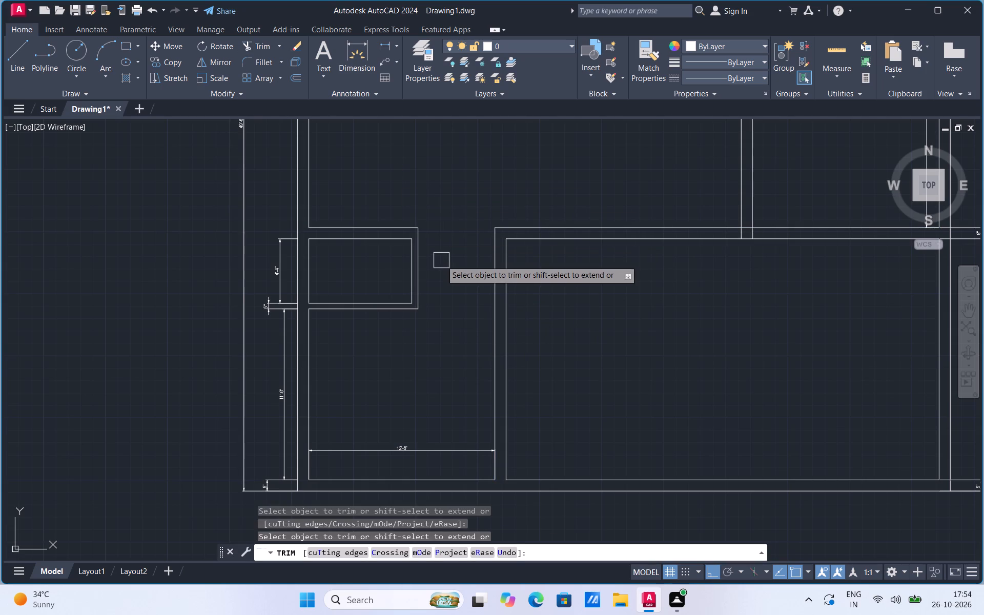
{"action": "scroll", "coordinate": [441, 381], "scroll_direction": "down", "scroll_amount": 2}
{"action": "scroll", "coordinate": [440, 325], "scroll_direction": "up", "scroll_amount": 2}
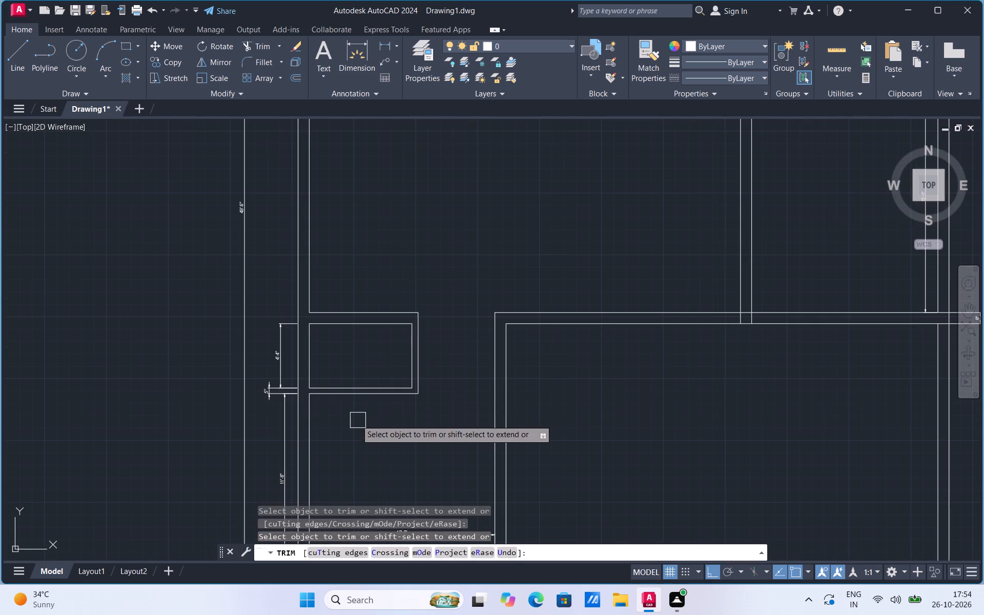
{"action": "scroll", "coordinate": [298, 401], "scroll_direction": "up", "scroll_amount": 1}
Add a vertical linear dimension for the lower-left room's inside height, placed just inside its left wall.
{"action": "left_click", "coordinate": [382, 46]}
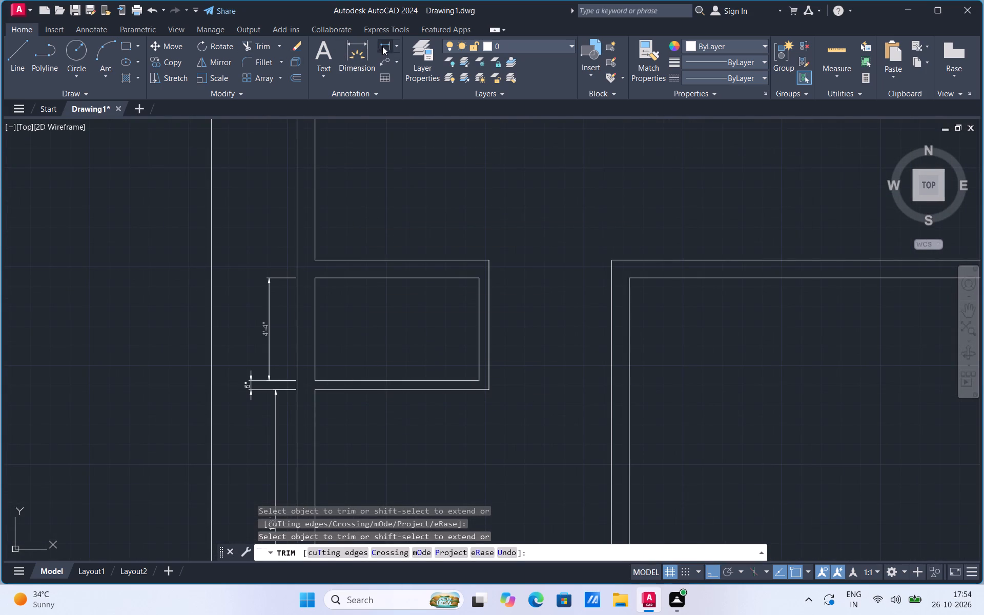
{"action": "scroll", "coordinate": [393, 219], "scroll_direction": "down", "scroll_amount": 1}
{"action": "scroll", "coordinate": [374, 478], "scroll_direction": "up", "scroll_amount": 1}
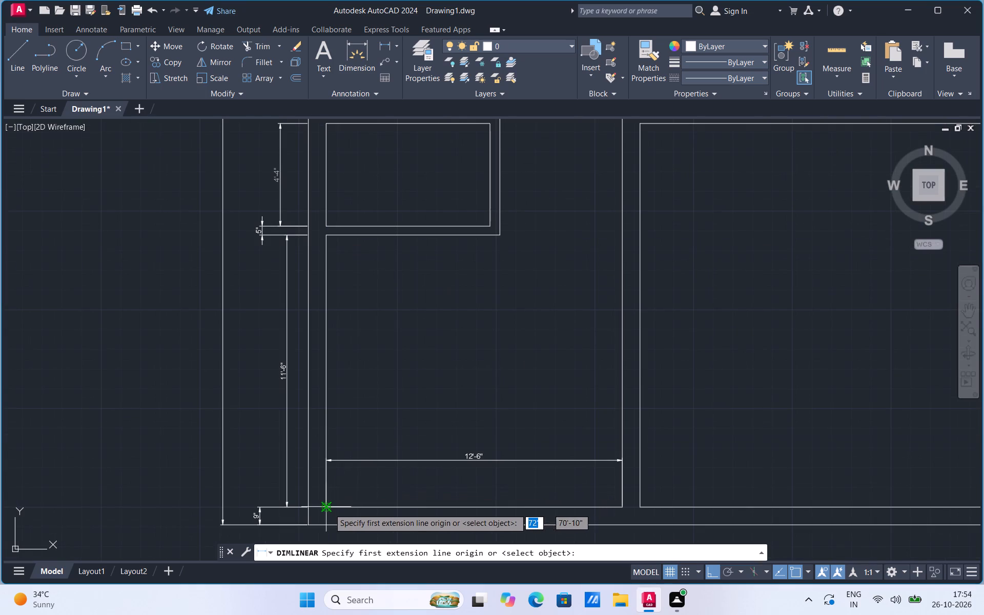
{"action": "left_click", "coordinate": [329, 508]}
{"action": "left_click", "coordinate": [328, 235]}
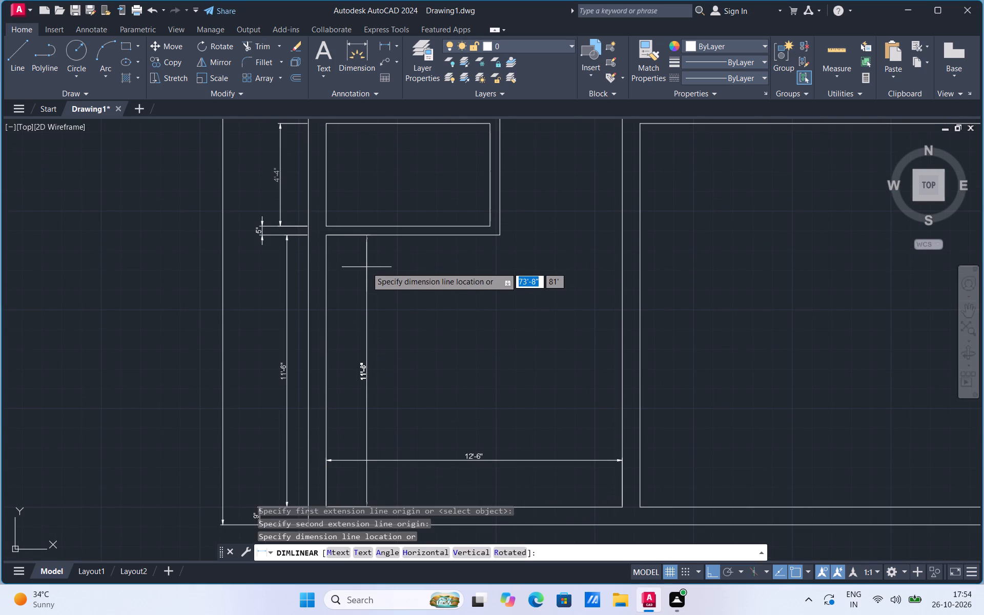
{"action": "left_click", "coordinate": [359, 270]}
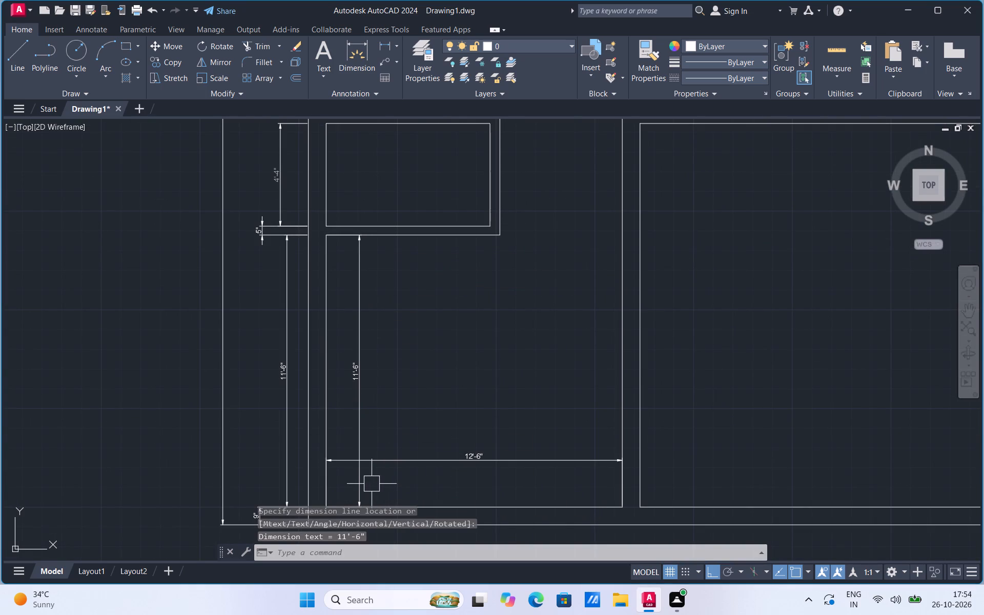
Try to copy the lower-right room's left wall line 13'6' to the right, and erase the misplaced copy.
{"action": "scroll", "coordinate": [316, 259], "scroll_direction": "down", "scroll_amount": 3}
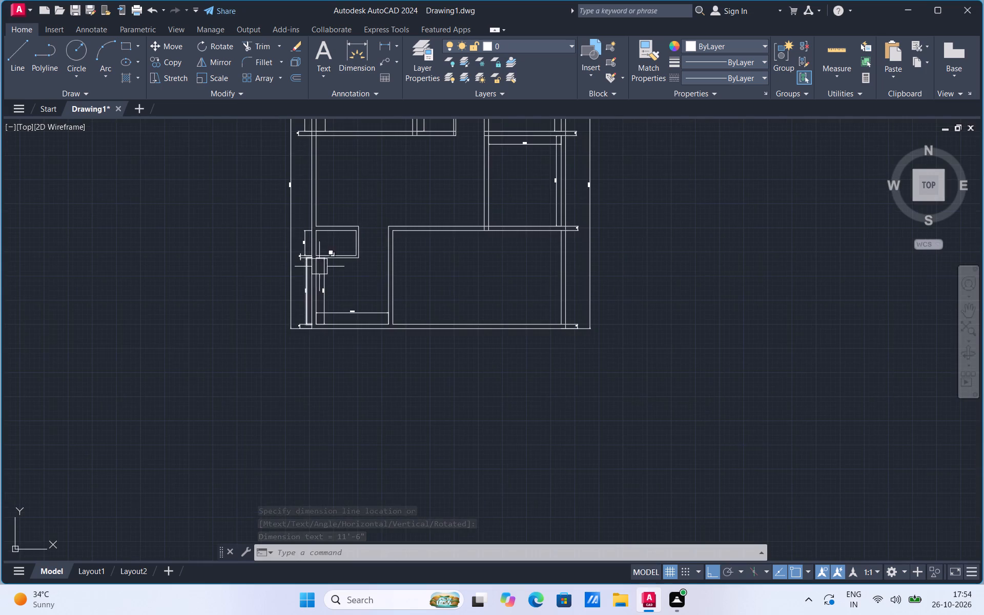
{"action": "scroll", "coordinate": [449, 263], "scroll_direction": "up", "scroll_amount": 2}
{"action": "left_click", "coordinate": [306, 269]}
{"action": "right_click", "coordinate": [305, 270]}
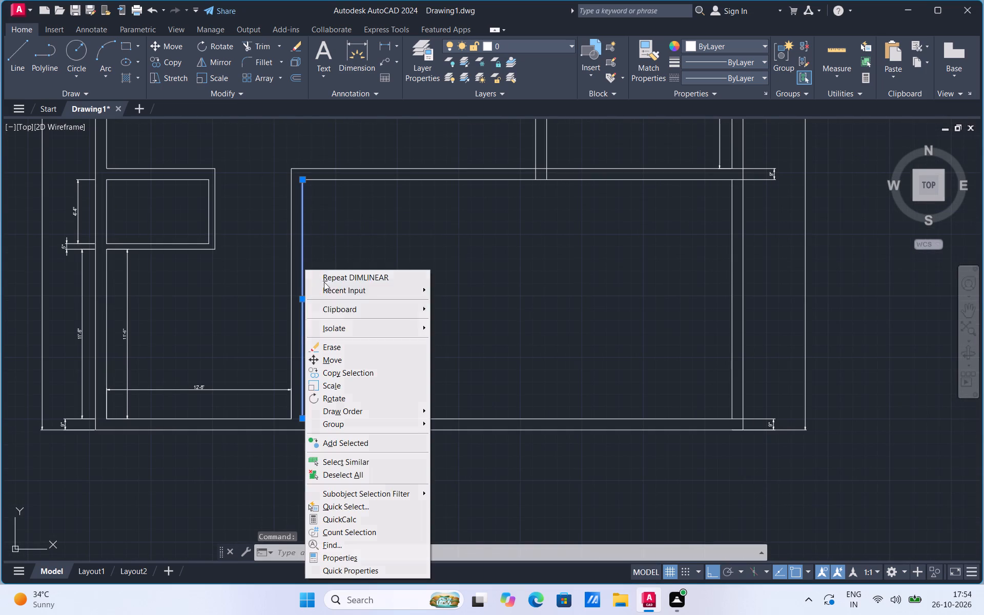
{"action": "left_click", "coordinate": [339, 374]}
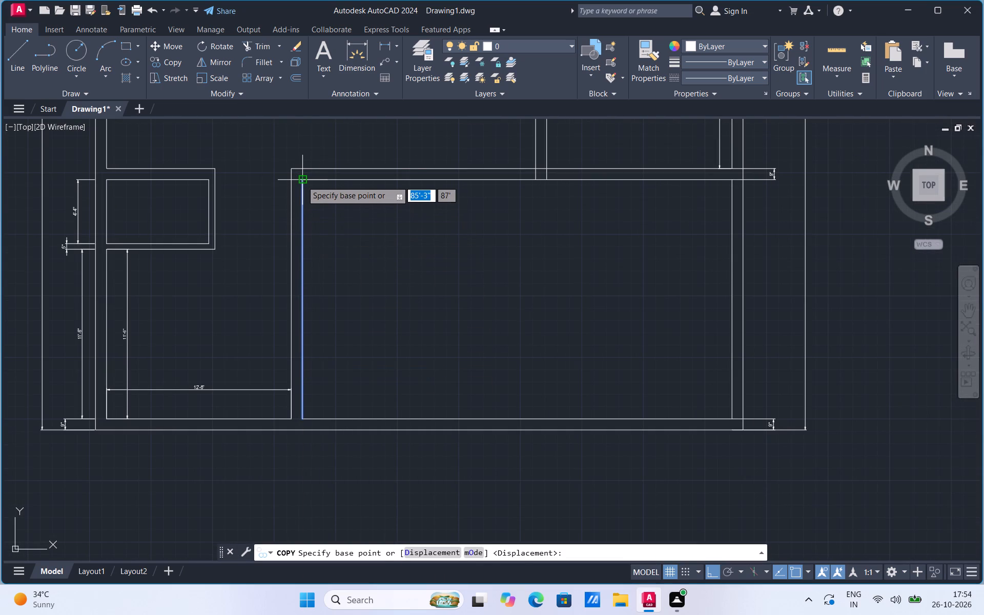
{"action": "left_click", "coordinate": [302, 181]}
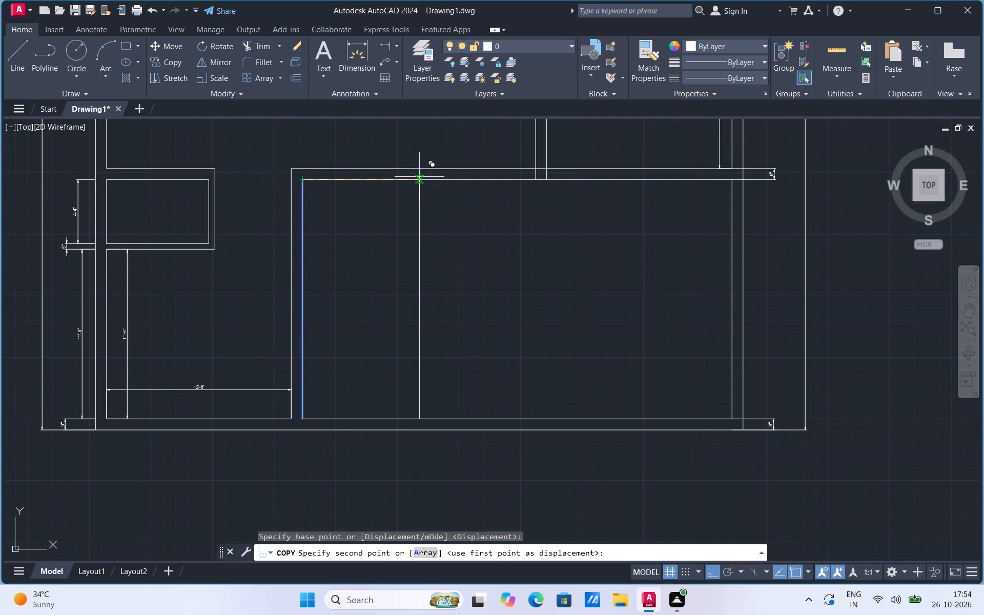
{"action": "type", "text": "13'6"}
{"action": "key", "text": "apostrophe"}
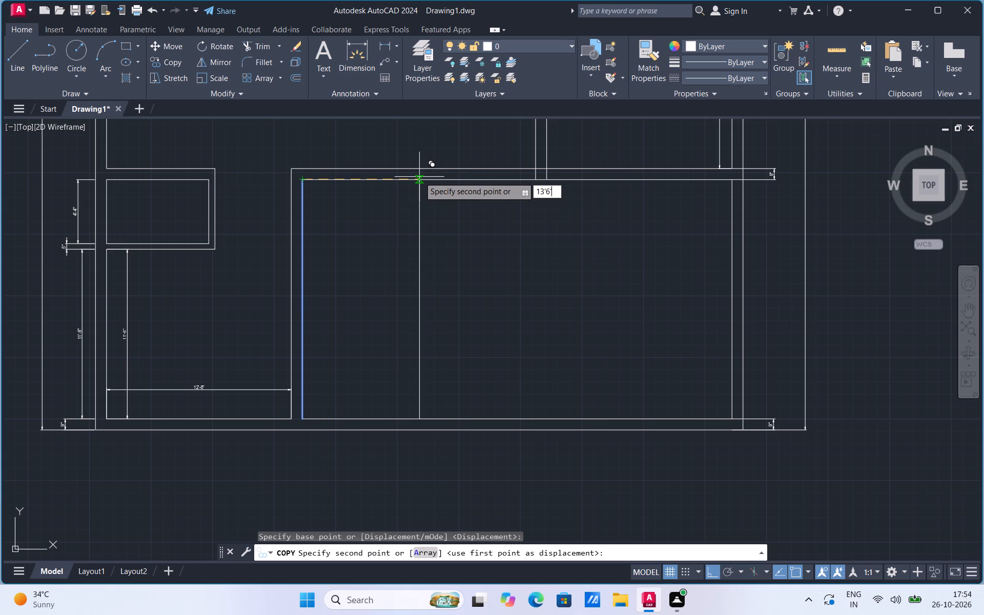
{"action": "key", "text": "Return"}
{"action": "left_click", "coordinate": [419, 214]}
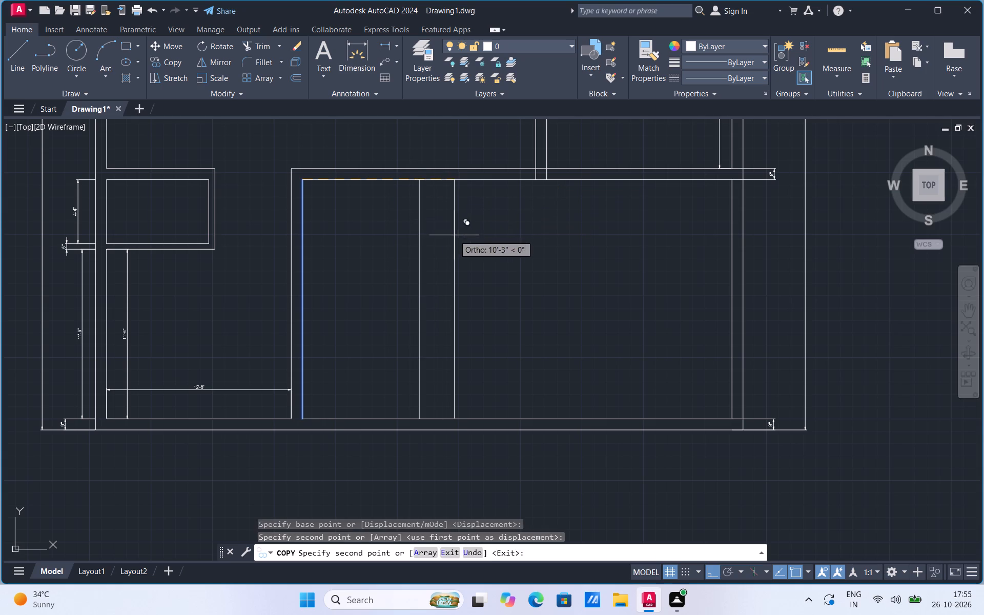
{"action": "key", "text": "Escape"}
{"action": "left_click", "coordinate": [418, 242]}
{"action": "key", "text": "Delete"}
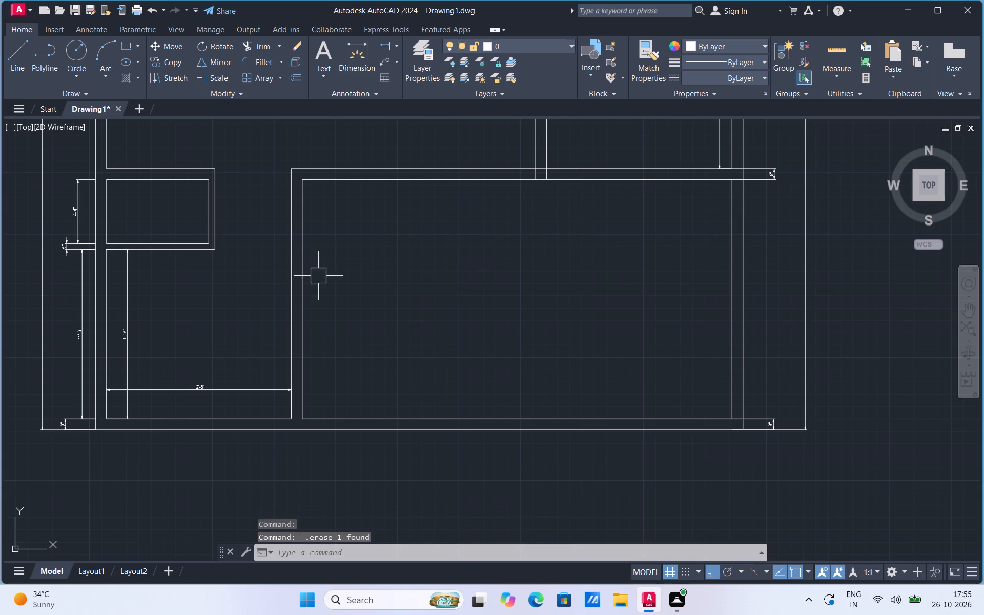
Copy the lower-right room's left wall line 13'6" to the right, using its upper endpoint as base point.
{"action": "left_click", "coordinate": [300, 283]}
{"action": "right_click", "coordinate": [300, 283]}
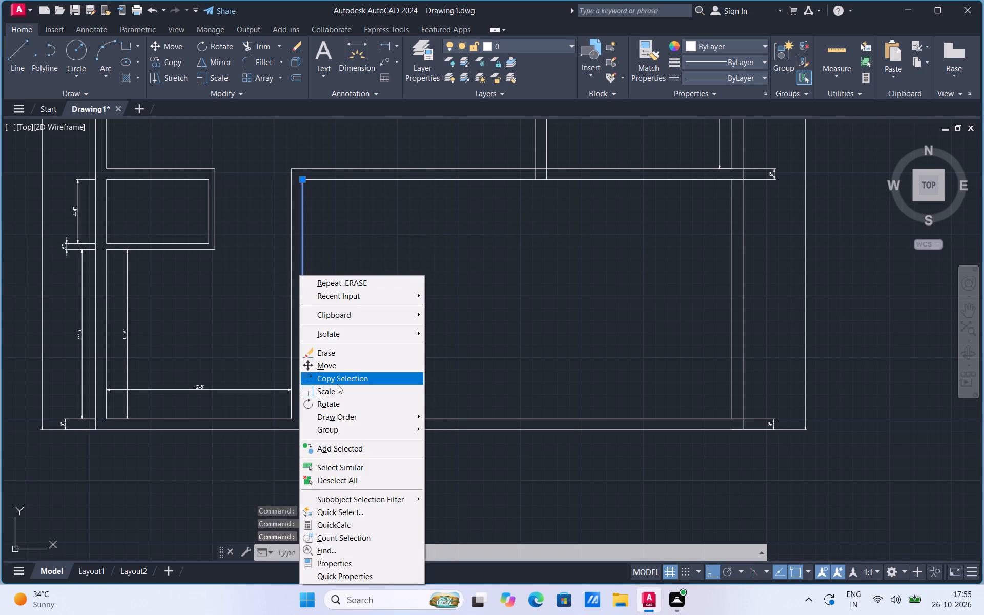
{"action": "left_click", "coordinate": [338, 379]}
{"action": "left_click", "coordinate": [301, 180]}
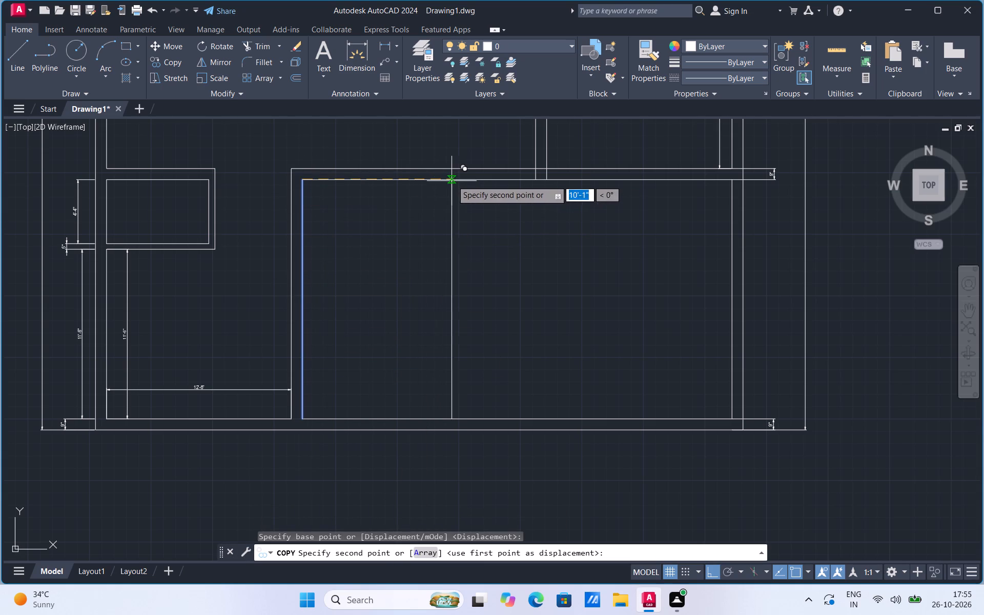
{"action": "type", "text": "13'6\""}
{"action": "key", "text": "Return"}
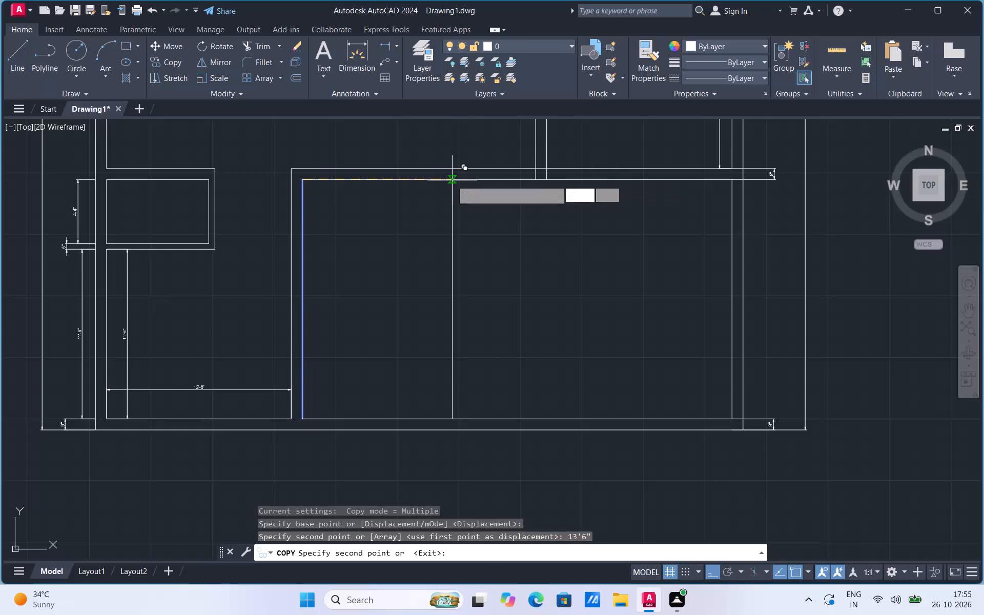
{"action": "key", "text": "Escape"}
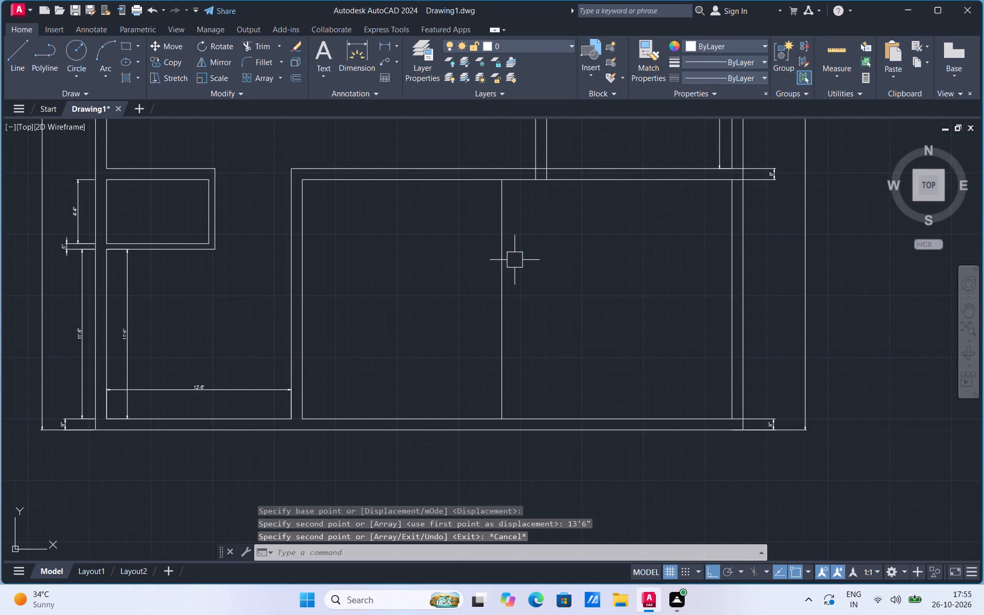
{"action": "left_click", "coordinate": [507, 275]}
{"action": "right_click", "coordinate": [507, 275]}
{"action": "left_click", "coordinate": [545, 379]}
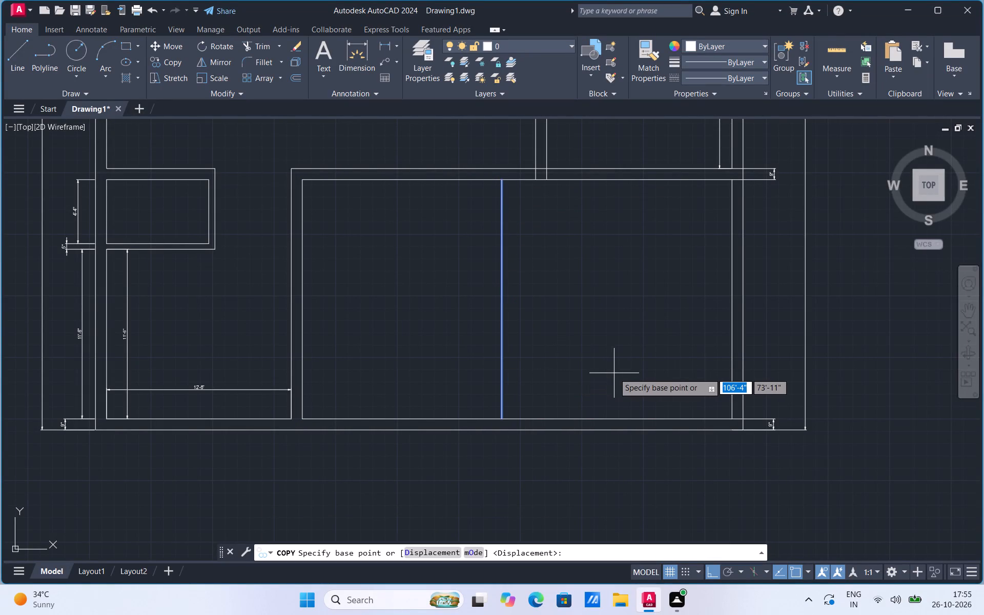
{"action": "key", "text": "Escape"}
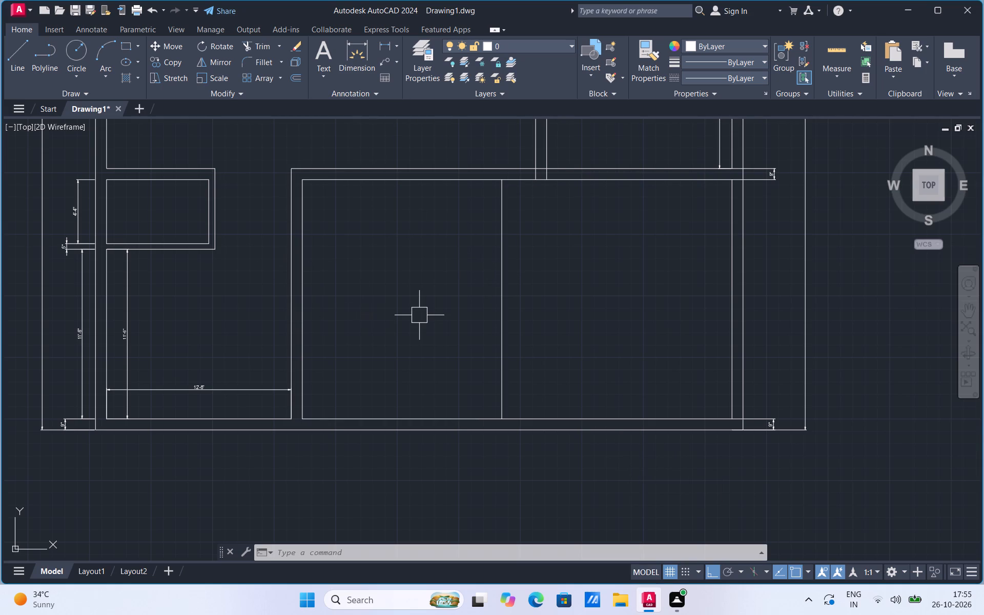
Add a horizontal linear dimension for the inside width of the small room above the lower-left room, placed inside it.
{"action": "scroll", "coordinate": [437, 363], "scroll_direction": "down", "scroll_amount": 3}
{"action": "scroll", "coordinate": [479, 258], "scroll_direction": "up", "scroll_amount": 3}
{"action": "scroll", "coordinate": [552, 430], "scroll_direction": "up", "scroll_amount": 2}
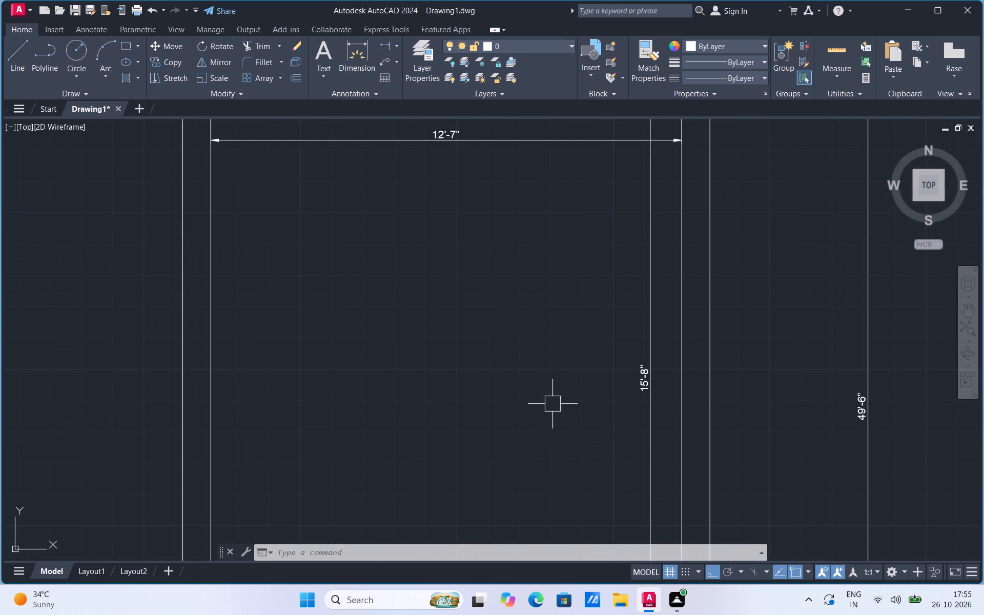
{"action": "scroll", "coordinate": [614, 341], "scroll_direction": "down", "scroll_amount": 2}
{"action": "scroll", "coordinate": [632, 396], "scroll_direction": "down", "scroll_amount": 1}
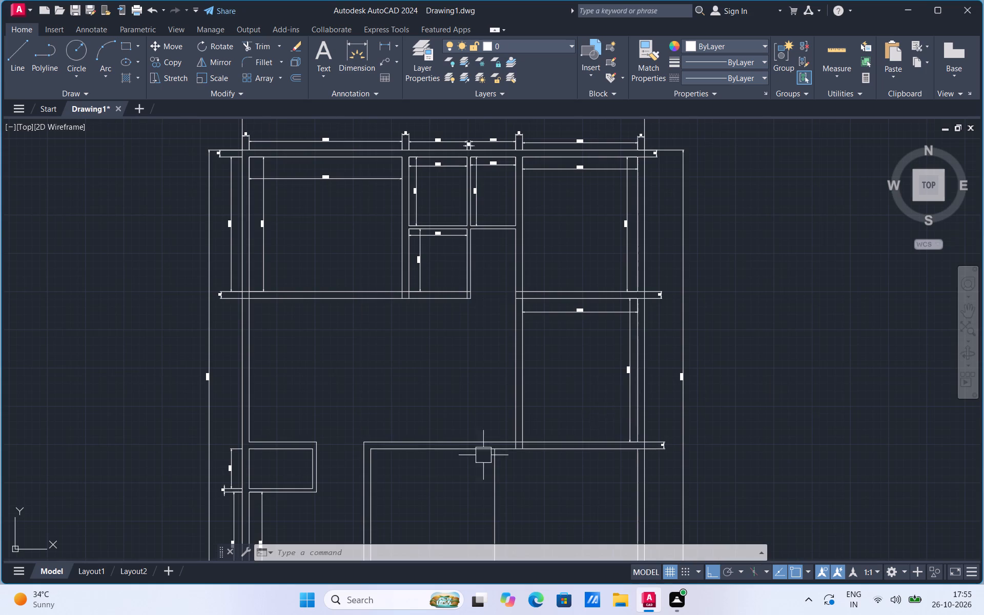
{"action": "scroll", "coordinate": [229, 494], "scroll_direction": "up", "scroll_amount": 2}
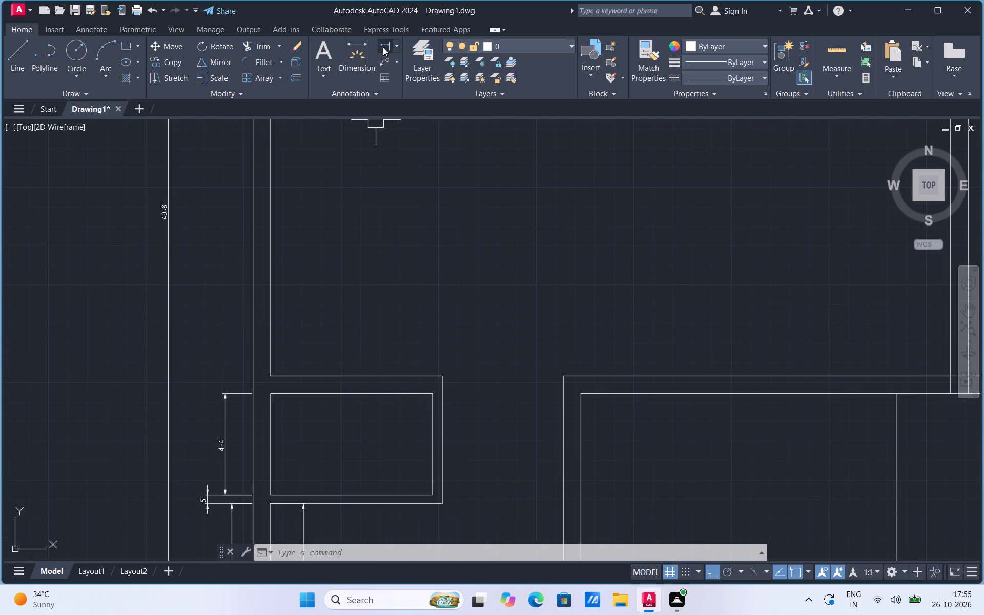
{"action": "left_click", "coordinate": [383, 47]}
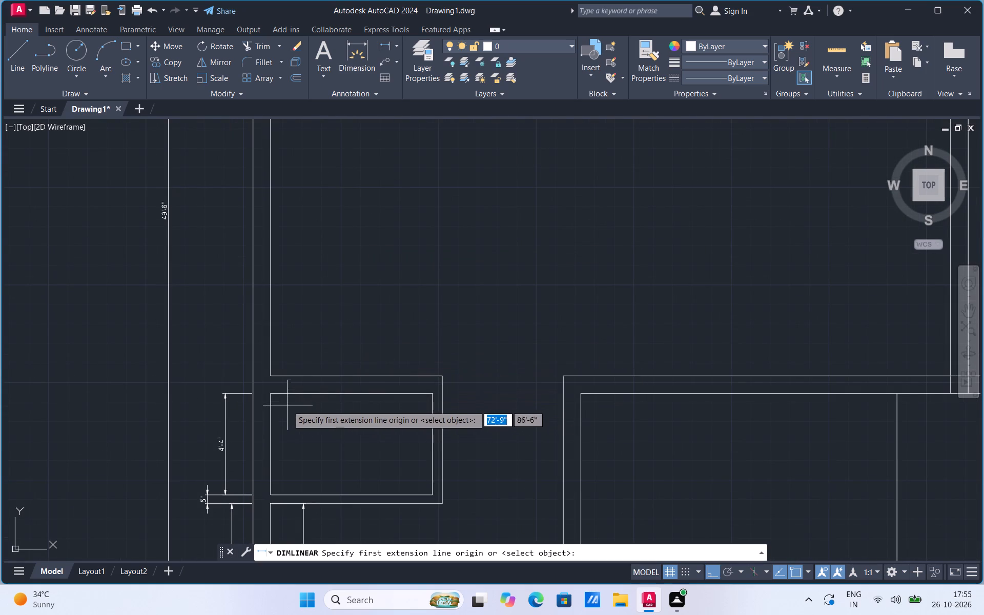
{"action": "left_click", "coordinate": [272, 396]}
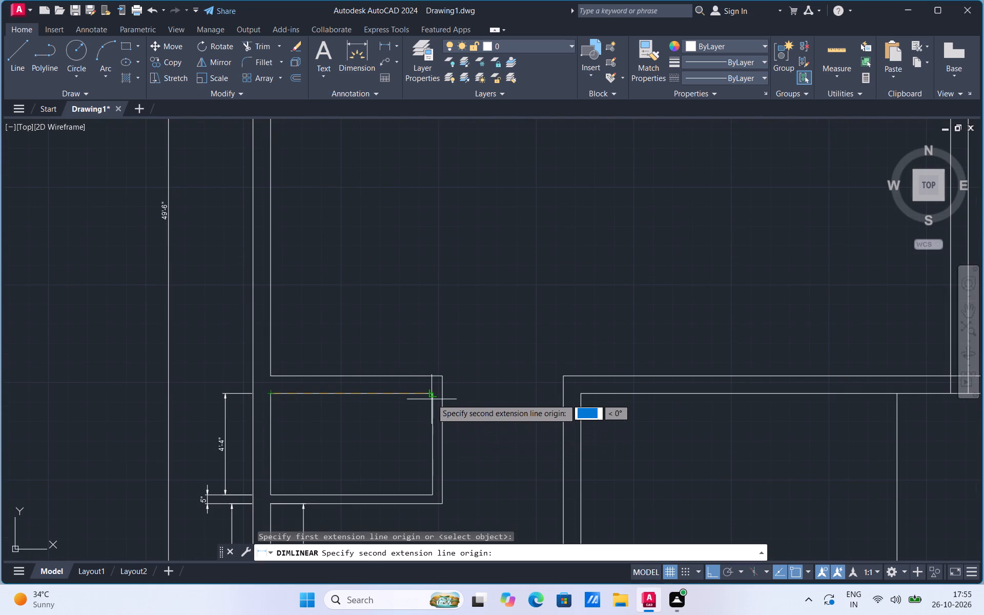
{"action": "left_click", "coordinate": [431, 395]}
{"action": "left_click", "coordinate": [428, 436]}
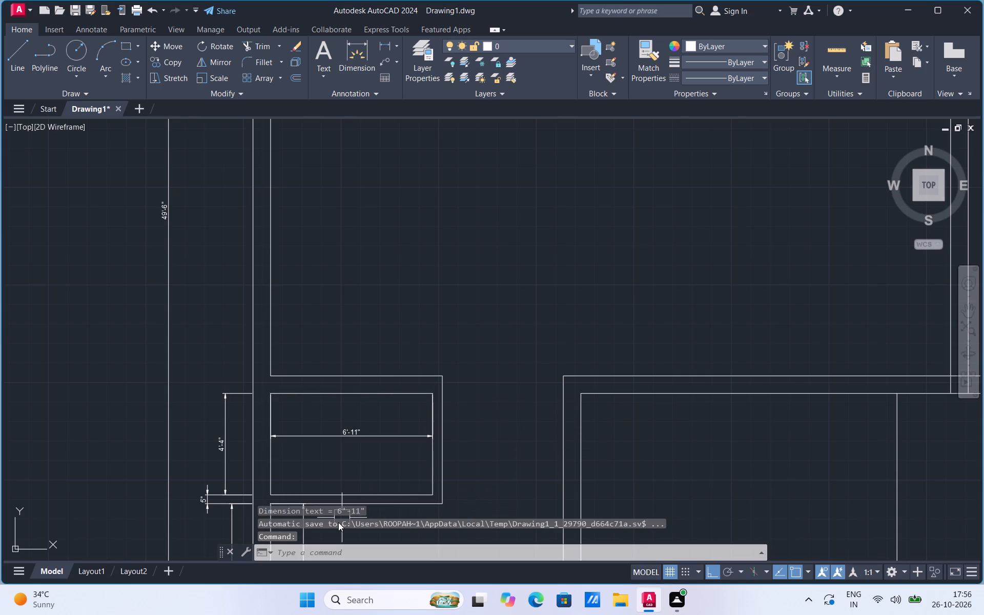
Add a vertical linear dimension for the same small room's inside height, placed just inside its left wall.
{"action": "scroll", "coordinate": [338, 522], "scroll_direction": "up", "scroll_amount": 2}
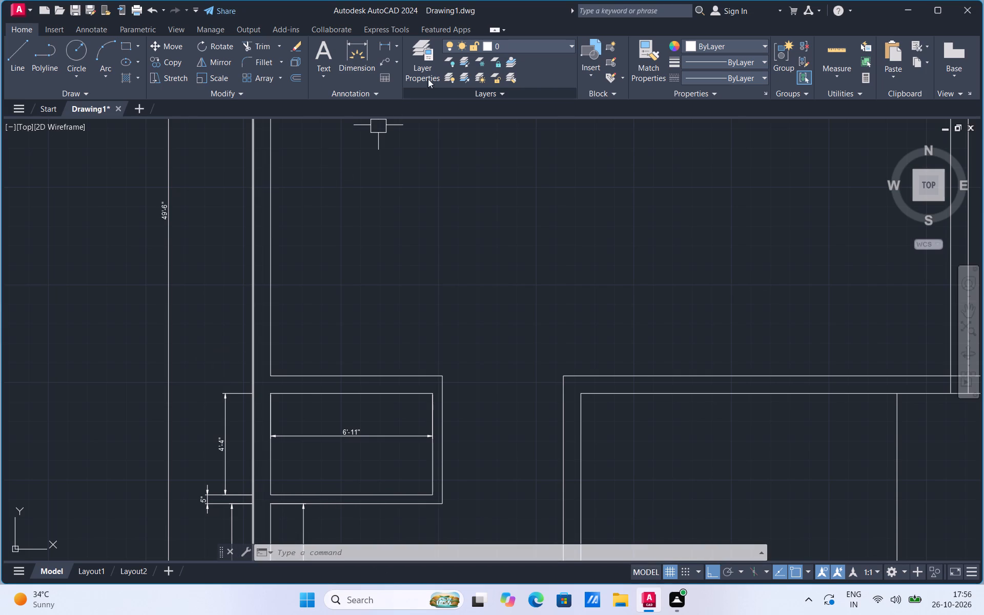
{"action": "left_click", "coordinate": [381, 48]}
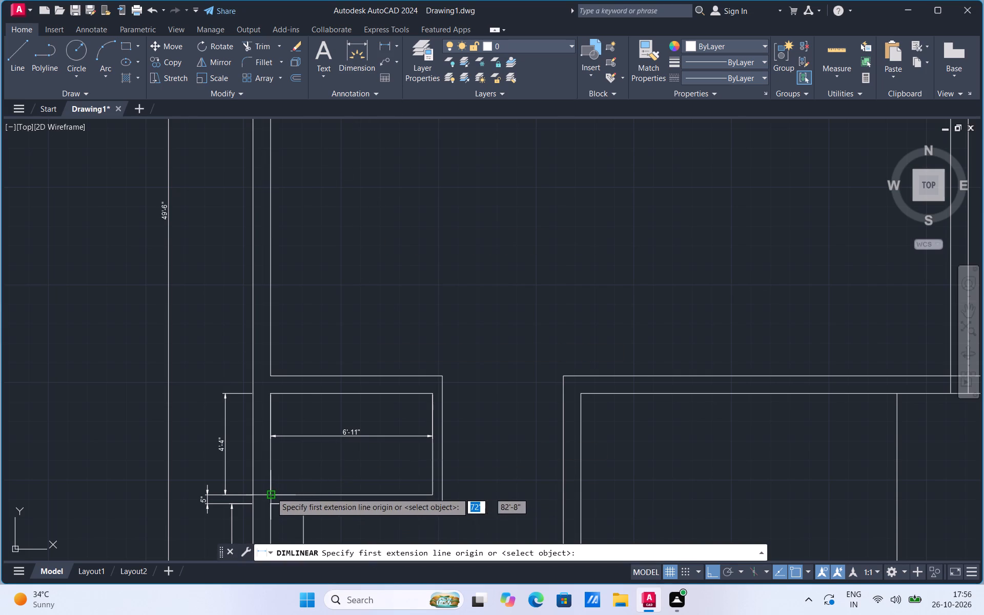
{"action": "left_click", "coordinate": [271, 493]}
{"action": "left_click", "coordinate": [273, 394]}
{"action": "left_click", "coordinate": [312, 411]}
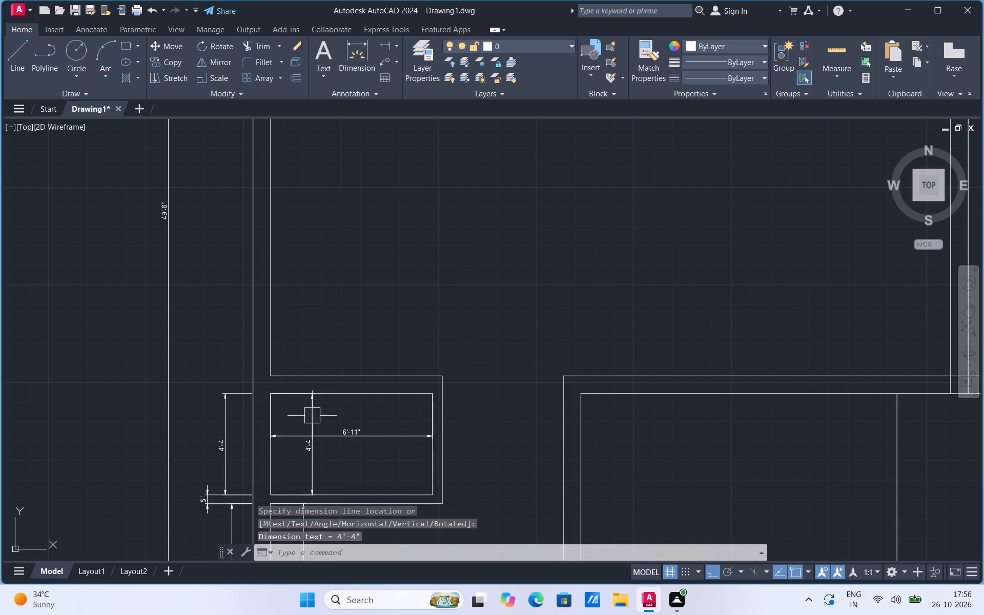
Add a vertical linear dimension across the central hall, from the upper wall's right end corner down to the lower wall line.
{"action": "scroll", "coordinate": [310, 454], "scroll_direction": "up", "scroll_amount": 3}
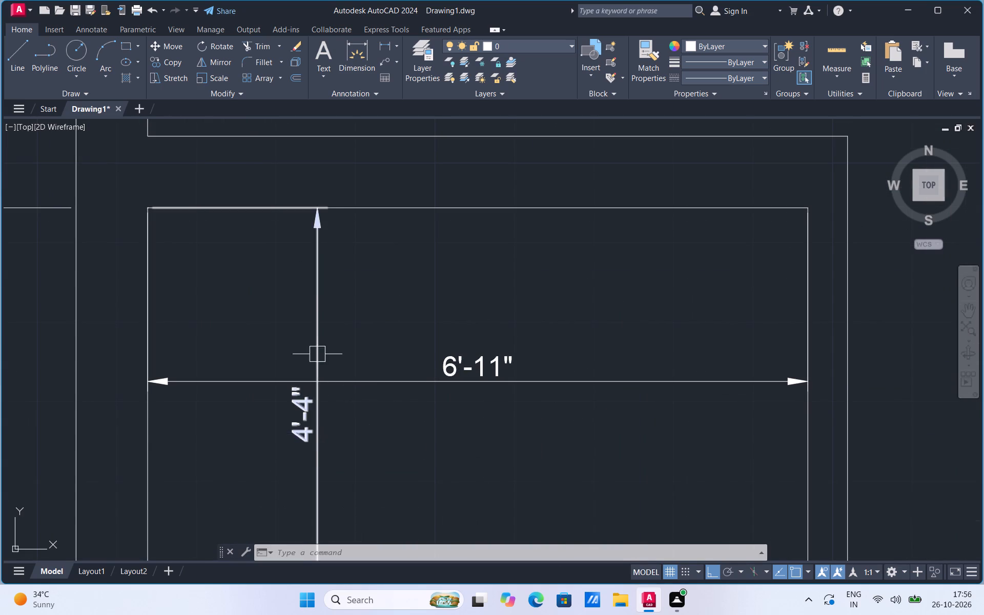
{"action": "scroll", "coordinate": [317, 353], "scroll_direction": "down", "scroll_amount": 3}
{"action": "scroll", "coordinate": [354, 401], "scroll_direction": "down", "scroll_amount": 2}
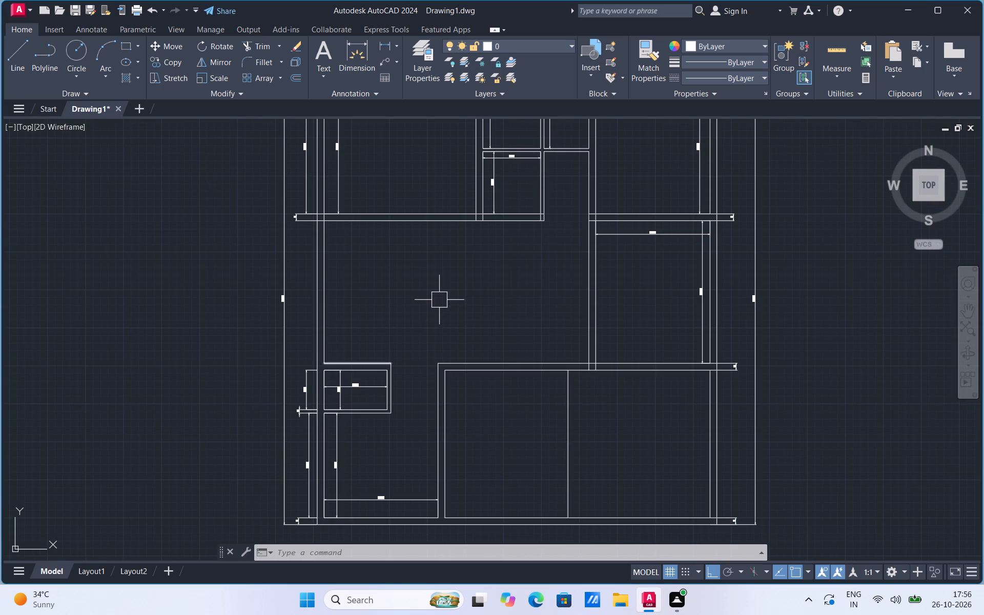
{"action": "left_click", "coordinate": [385, 45]}
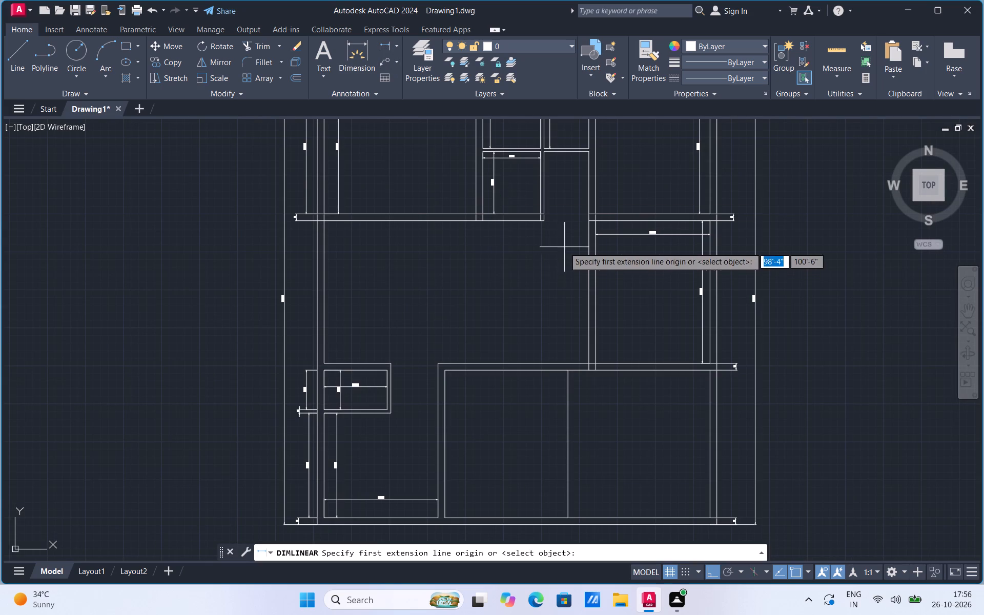
{"action": "scroll", "coordinate": [559, 238], "scroll_direction": "up", "scroll_amount": 1}
{"action": "left_click", "coordinate": [538, 211]}
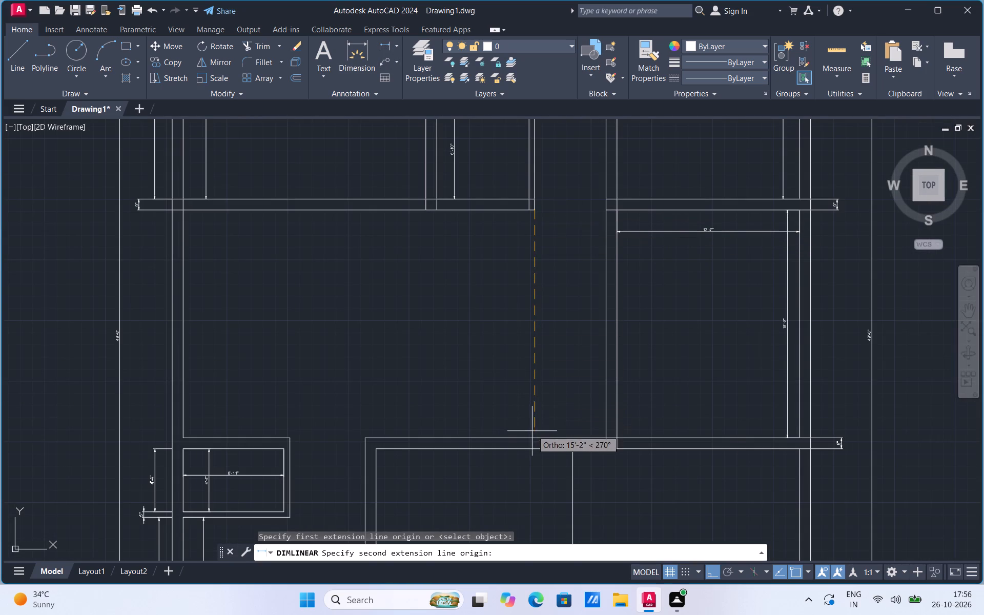
{"action": "left_click", "coordinate": [531, 436]}
{"action": "left_click", "coordinate": [504, 425]}
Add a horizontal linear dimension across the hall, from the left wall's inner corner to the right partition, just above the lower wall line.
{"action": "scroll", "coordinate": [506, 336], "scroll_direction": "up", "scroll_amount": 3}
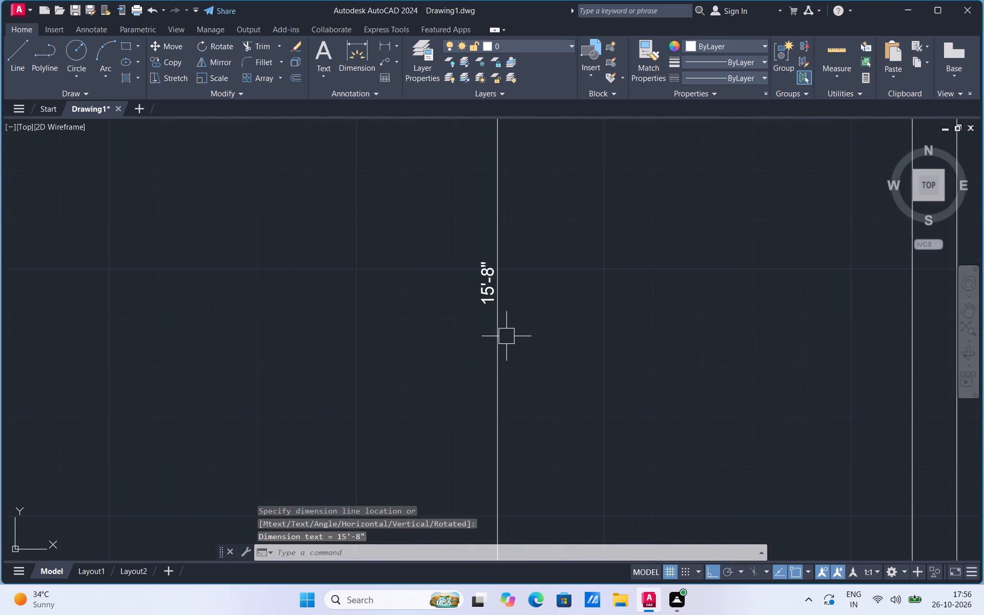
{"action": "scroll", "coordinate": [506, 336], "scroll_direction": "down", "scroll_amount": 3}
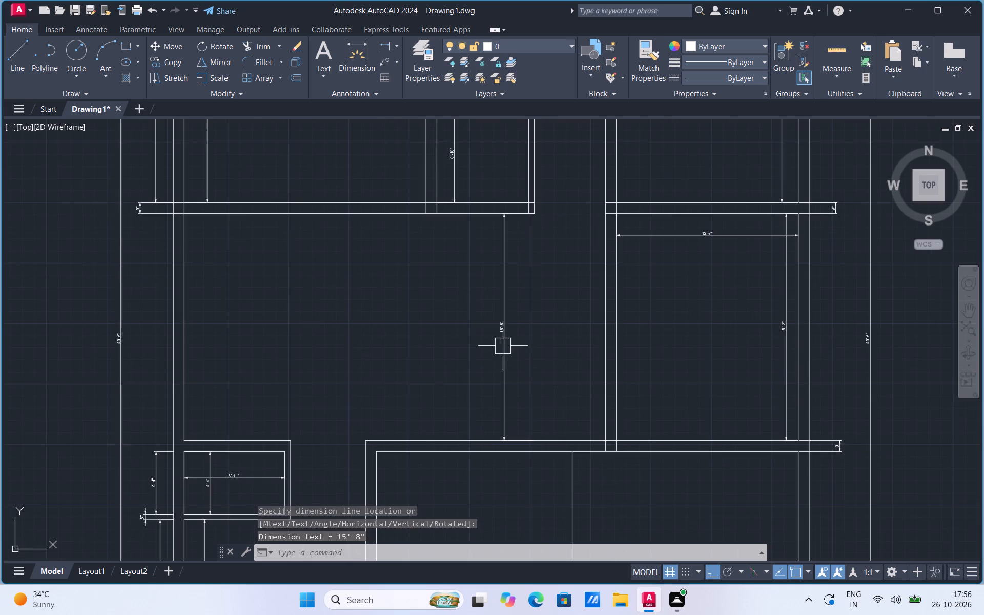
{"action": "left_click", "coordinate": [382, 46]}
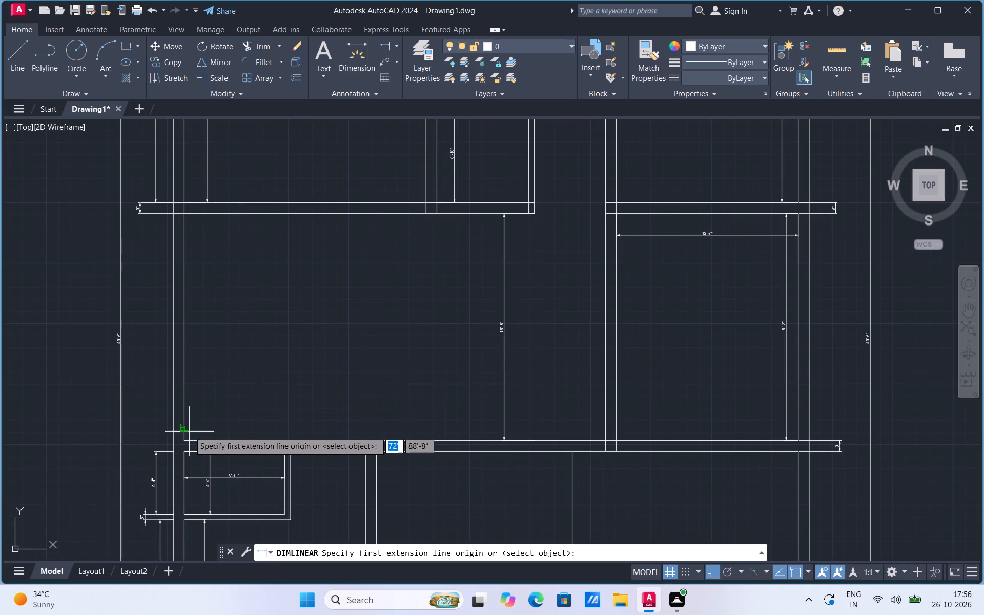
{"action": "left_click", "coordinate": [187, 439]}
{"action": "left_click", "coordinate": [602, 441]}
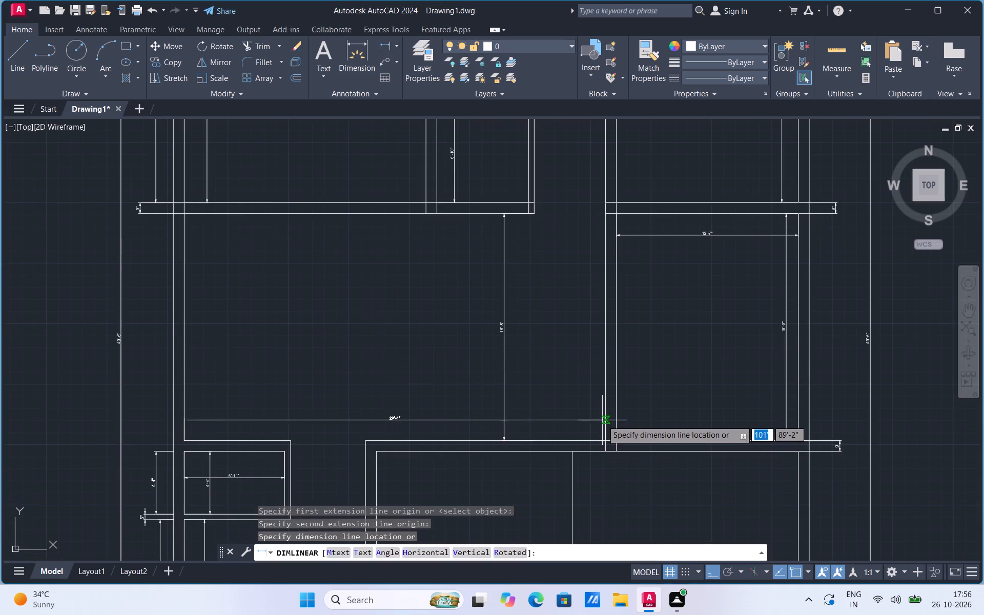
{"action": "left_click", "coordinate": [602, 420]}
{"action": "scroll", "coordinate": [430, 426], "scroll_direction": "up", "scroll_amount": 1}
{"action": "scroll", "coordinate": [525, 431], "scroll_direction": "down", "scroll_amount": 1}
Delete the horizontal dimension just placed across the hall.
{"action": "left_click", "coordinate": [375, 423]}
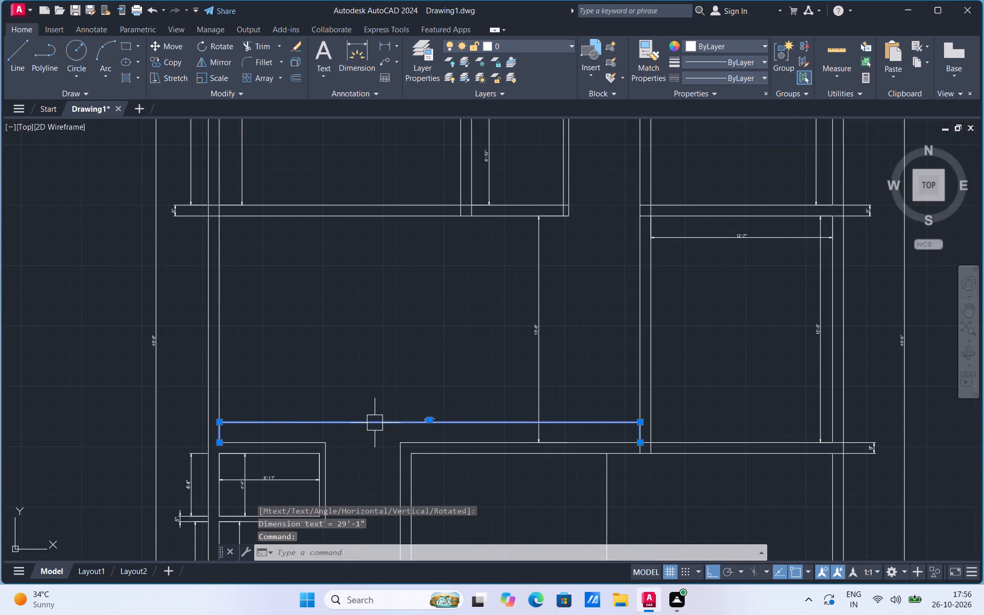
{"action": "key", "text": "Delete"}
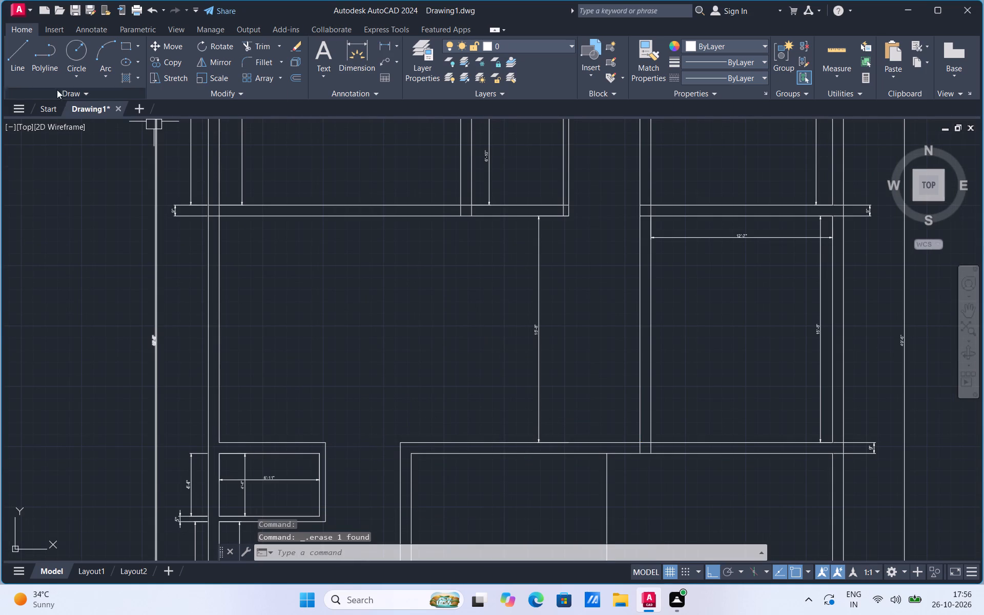
Draw a 16'6" horizontal line leftward into the hall, starting about mid-height on the right partition's hall-side line.
{"action": "left_click", "coordinate": [24, 57]}
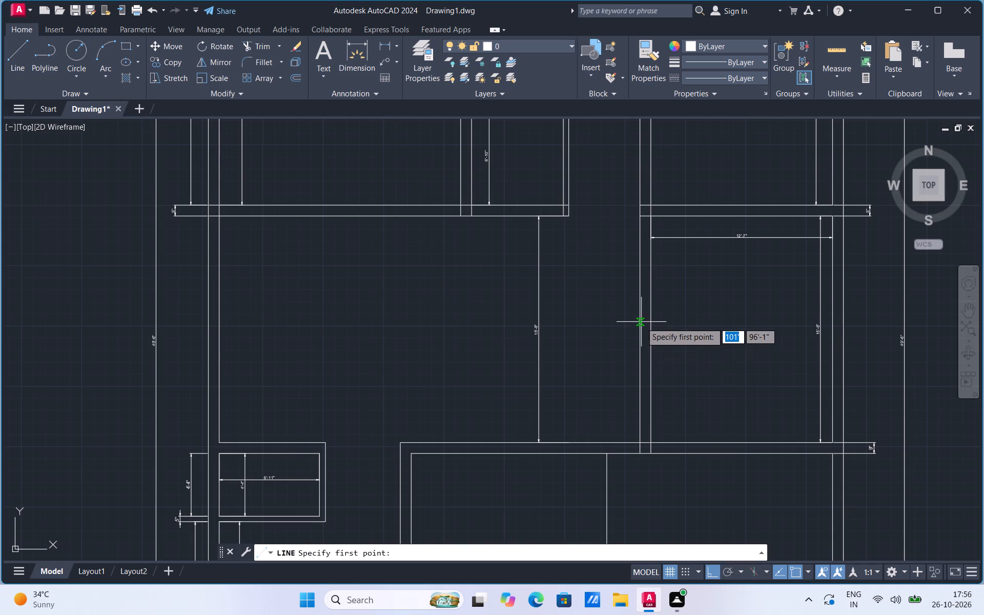
{"action": "left_click", "coordinate": [640, 325]}
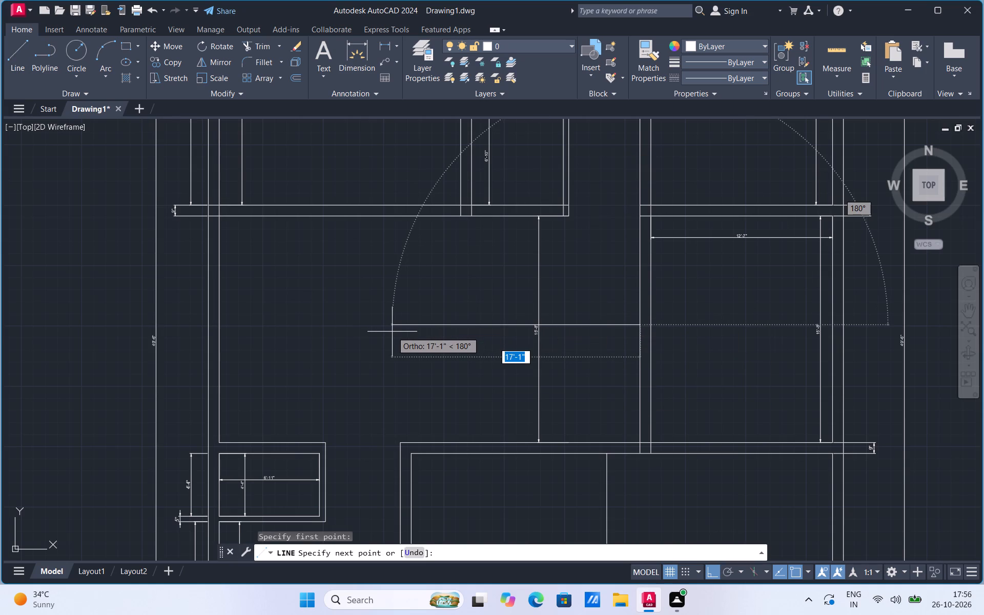
{"action": "type", "text": "16'6\""}
{"action": "key", "text": "Return"}
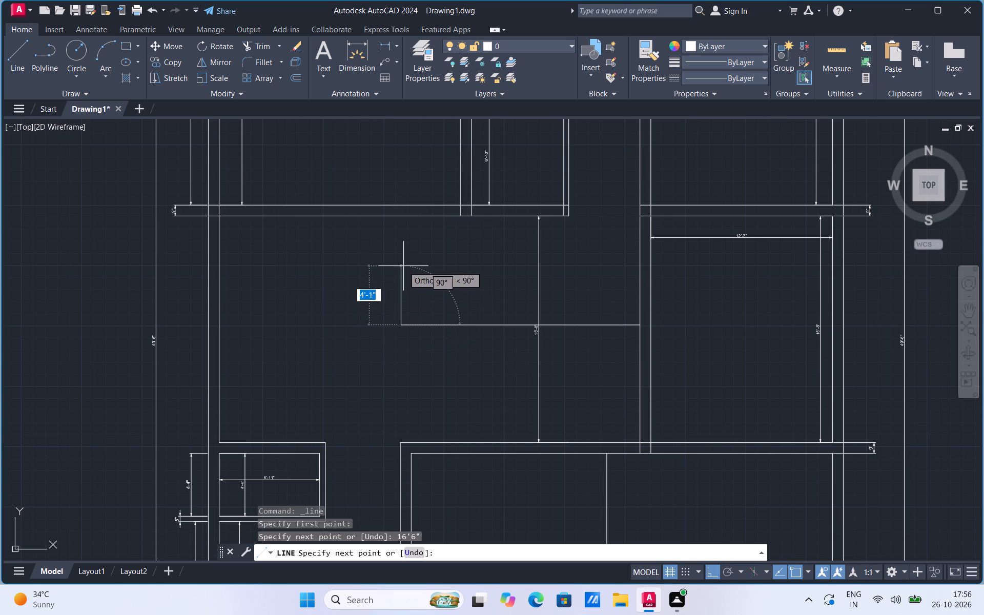
{"action": "key", "text": "Escape"}
Trim the line segments crossing inside the junction of the left outer wall and the hall's upper wall, leaving it open.
{"action": "scroll", "coordinate": [445, 311], "scroll_direction": "up", "scroll_amount": 3}
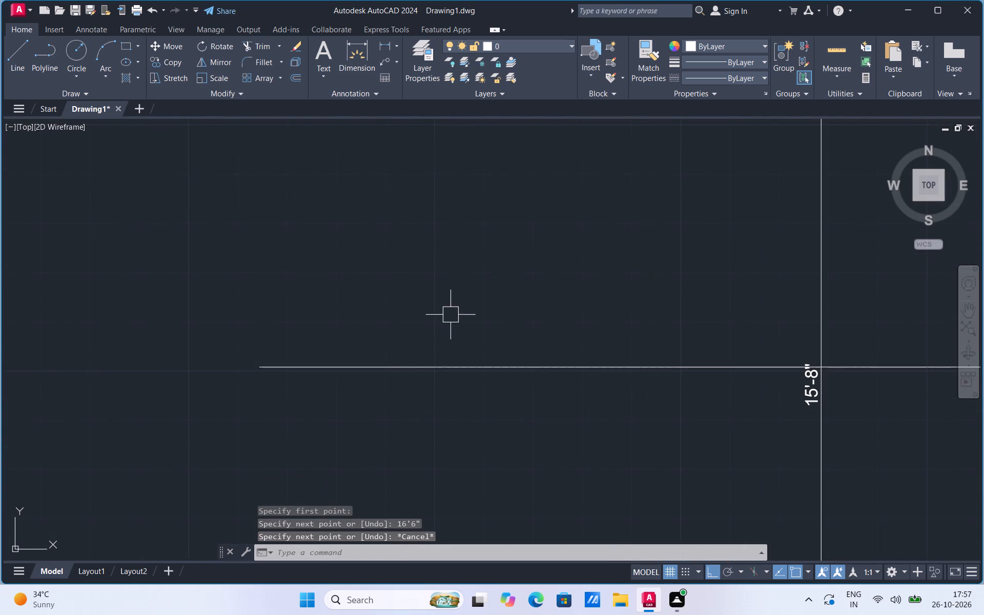
{"action": "scroll", "coordinate": [410, 368], "scroll_direction": "down", "scroll_amount": 1}
{"action": "scroll", "coordinate": [590, 420], "scroll_direction": "up", "scroll_amount": 1}
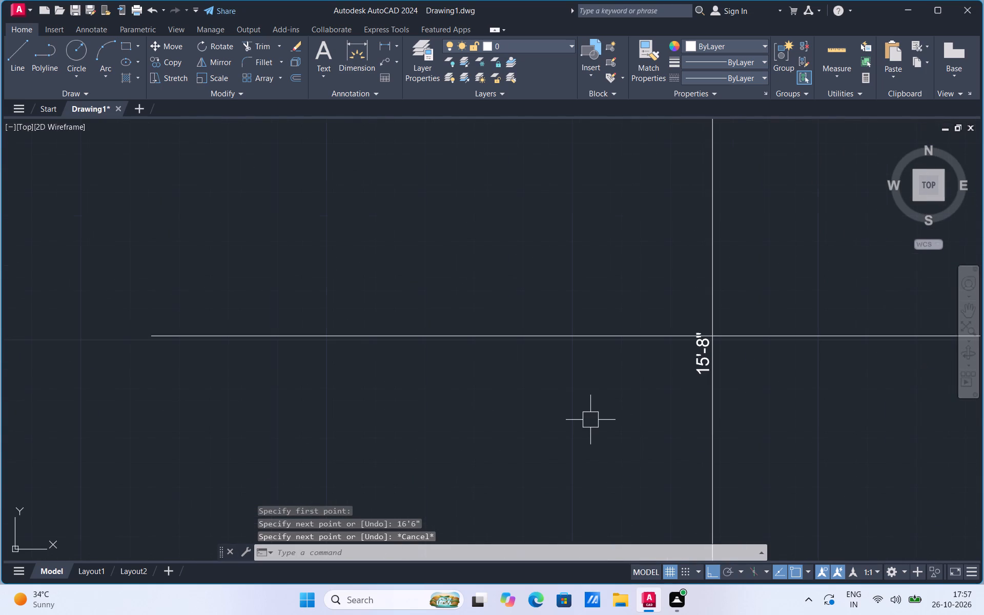
{"action": "scroll", "coordinate": [590, 420], "scroll_direction": "down", "scroll_amount": 3}
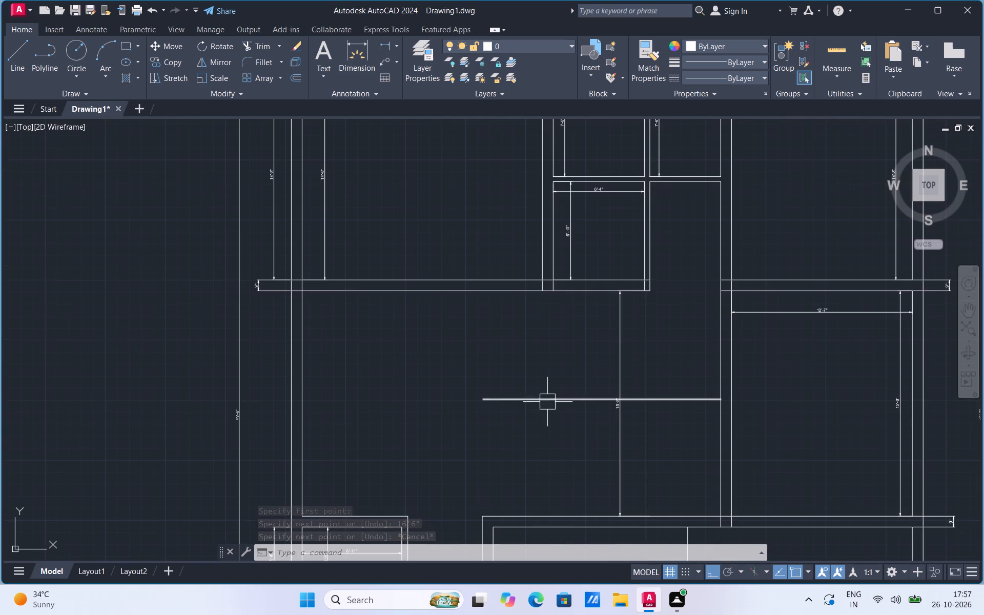
{"action": "scroll", "coordinate": [528, 441], "scroll_direction": "up", "scroll_amount": 1}
{"action": "scroll", "coordinate": [473, 361], "scroll_direction": "down", "scroll_amount": 1}
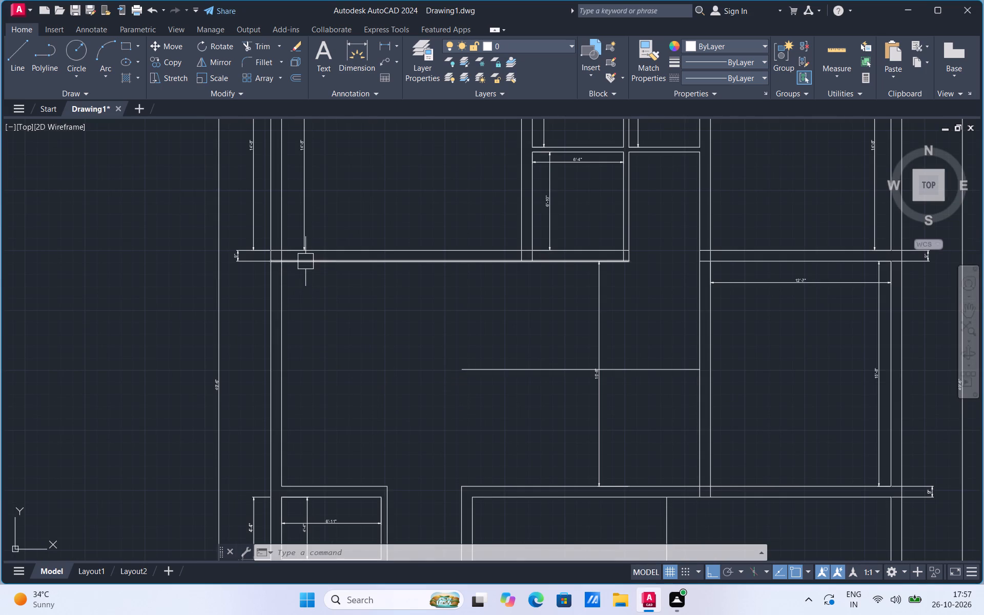
{"action": "scroll", "coordinate": [241, 202], "scroll_direction": "up", "scroll_amount": 1}
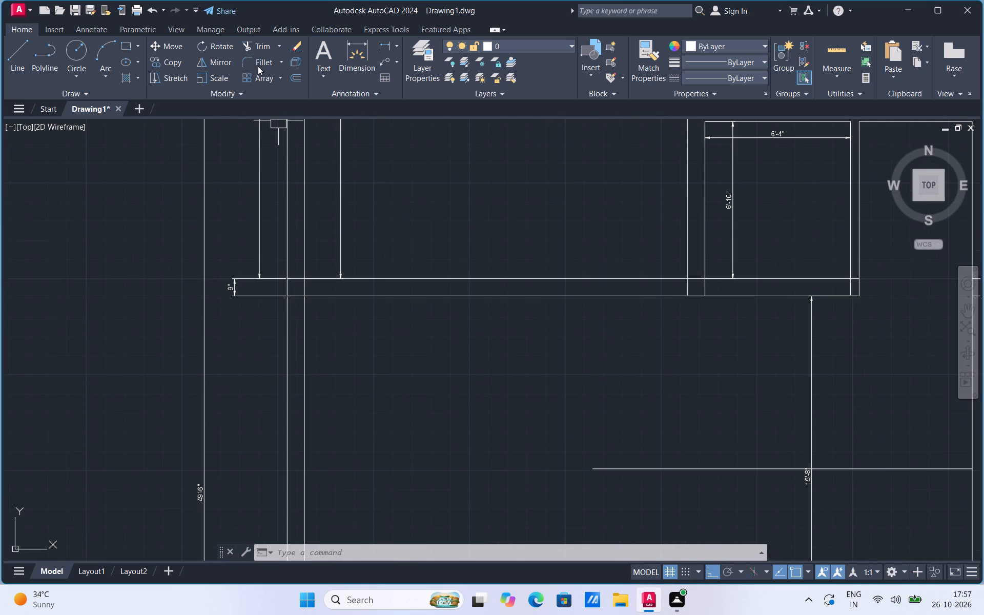
{"action": "left_click", "coordinate": [264, 46]}
{"action": "scroll", "coordinate": [304, 282], "scroll_direction": "up", "scroll_amount": 3}
{"action": "left_click", "coordinate": [298, 294]}
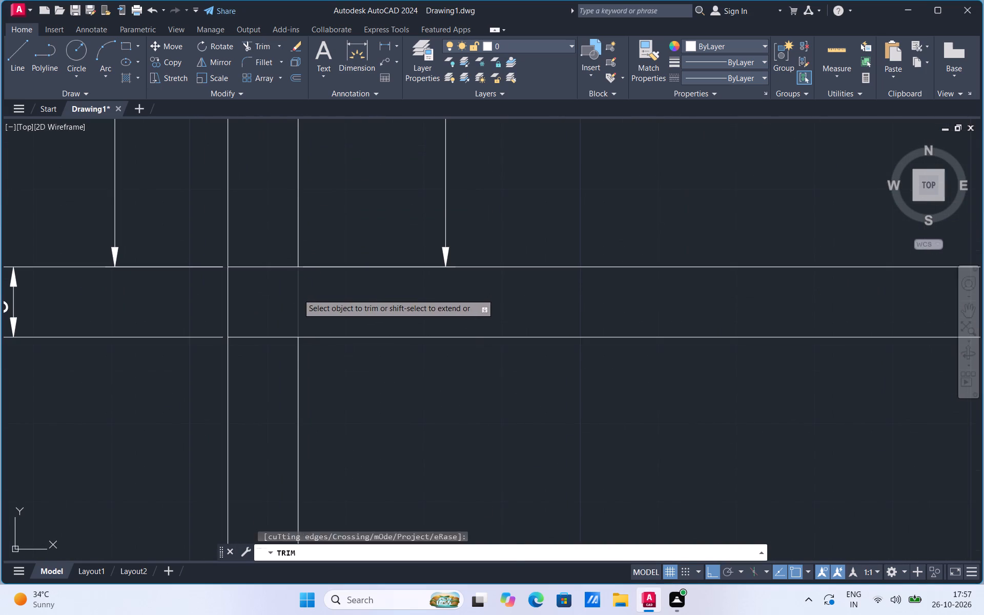
{"action": "left_click", "coordinate": [276, 332]}
{"action": "left_click", "coordinate": [277, 255]}
{"action": "left_click", "coordinate": [271, 283]}
{"action": "scroll", "coordinate": [298, 288], "scroll_direction": "down", "scroll_amount": 4}
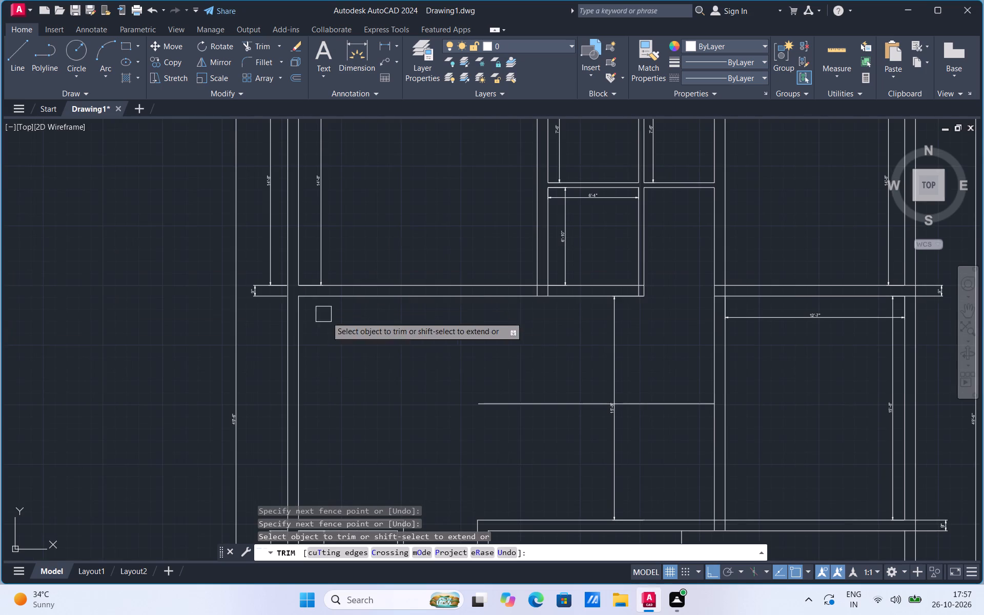
{"action": "scroll", "coordinate": [376, 364], "scroll_direction": "down", "scroll_amount": 1}
{"action": "scroll", "coordinate": [749, 334], "scroll_direction": "up", "scroll_amount": 2}
{"action": "scroll", "coordinate": [649, 286], "scroll_direction": "up", "scroll_amount": 1}
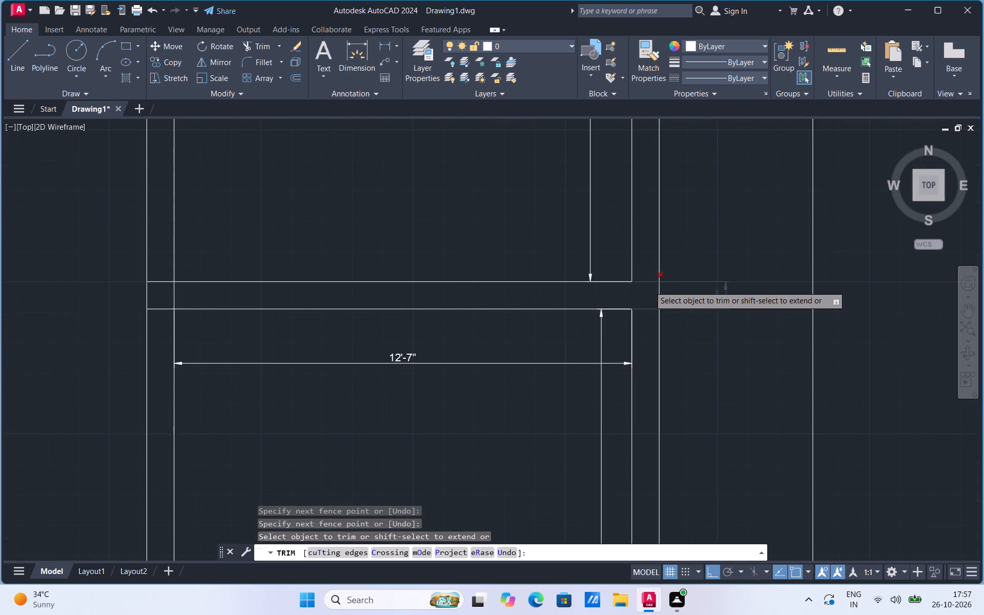
{"action": "scroll", "coordinate": [654, 277], "scroll_direction": "down", "scroll_amount": 3}
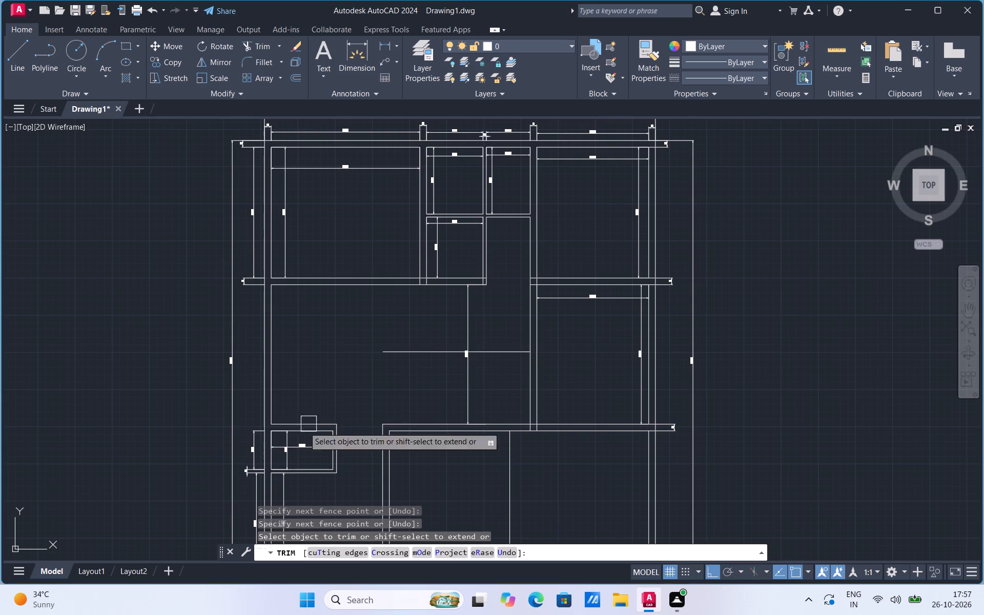
{"action": "scroll", "coordinate": [271, 413], "scroll_direction": "up", "scroll_amount": 2}
{"action": "scroll", "coordinate": [328, 465], "scroll_direction": "down", "scroll_amount": 1}
{"action": "scroll", "coordinate": [309, 181], "scroll_direction": "up", "scroll_amount": 1}
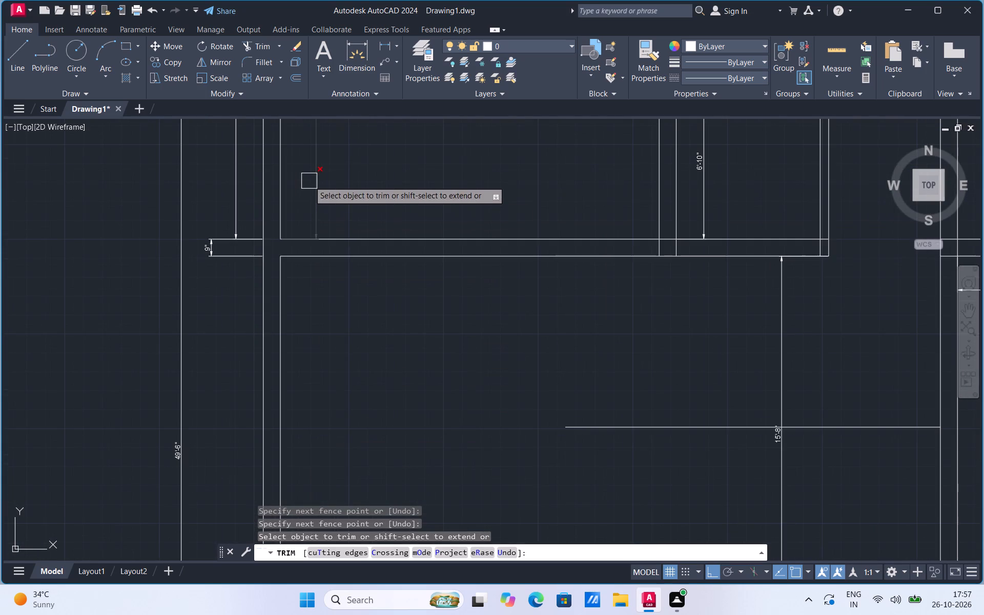
{"action": "key", "text": "Escape"}
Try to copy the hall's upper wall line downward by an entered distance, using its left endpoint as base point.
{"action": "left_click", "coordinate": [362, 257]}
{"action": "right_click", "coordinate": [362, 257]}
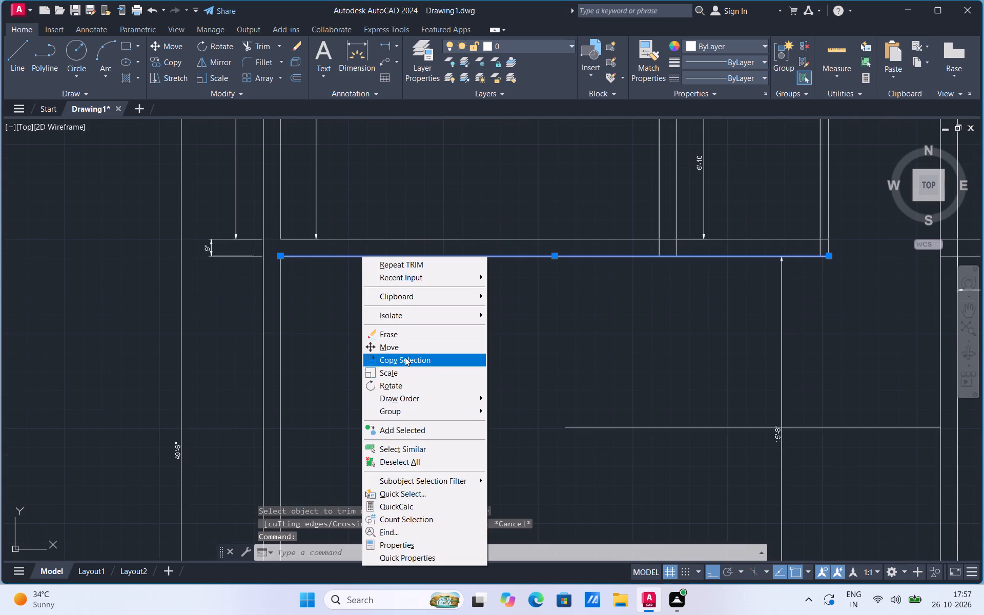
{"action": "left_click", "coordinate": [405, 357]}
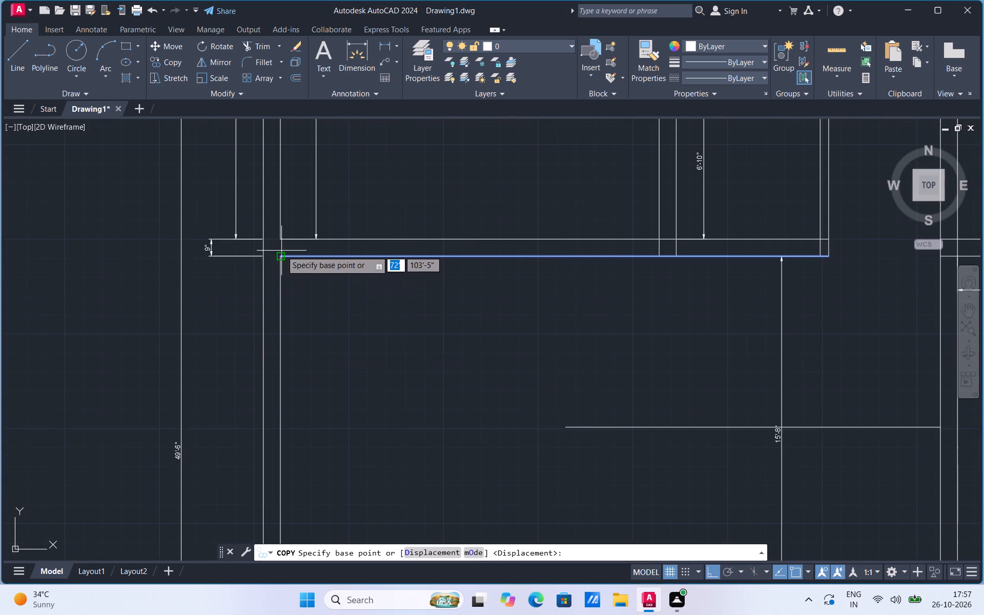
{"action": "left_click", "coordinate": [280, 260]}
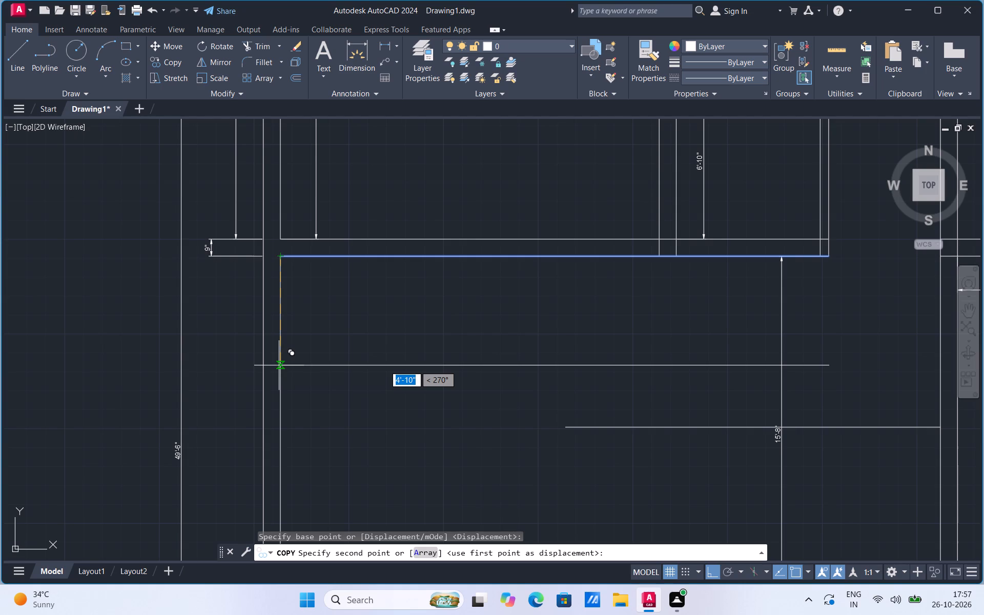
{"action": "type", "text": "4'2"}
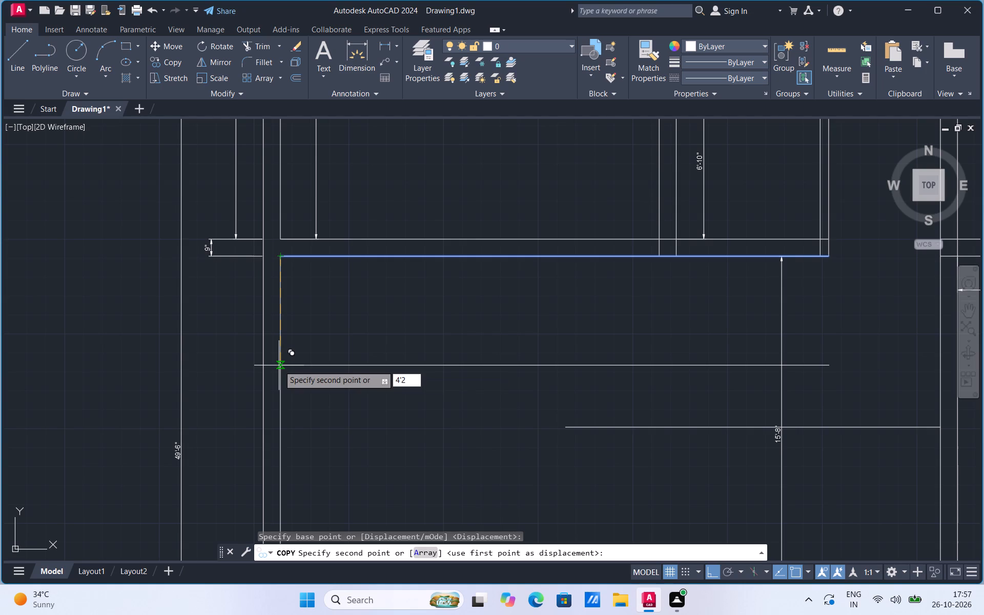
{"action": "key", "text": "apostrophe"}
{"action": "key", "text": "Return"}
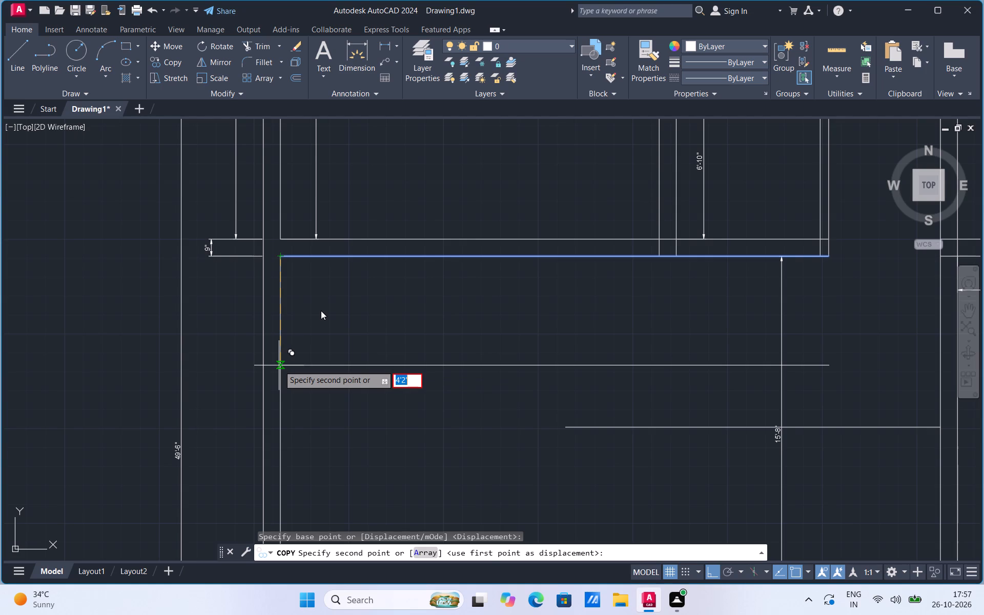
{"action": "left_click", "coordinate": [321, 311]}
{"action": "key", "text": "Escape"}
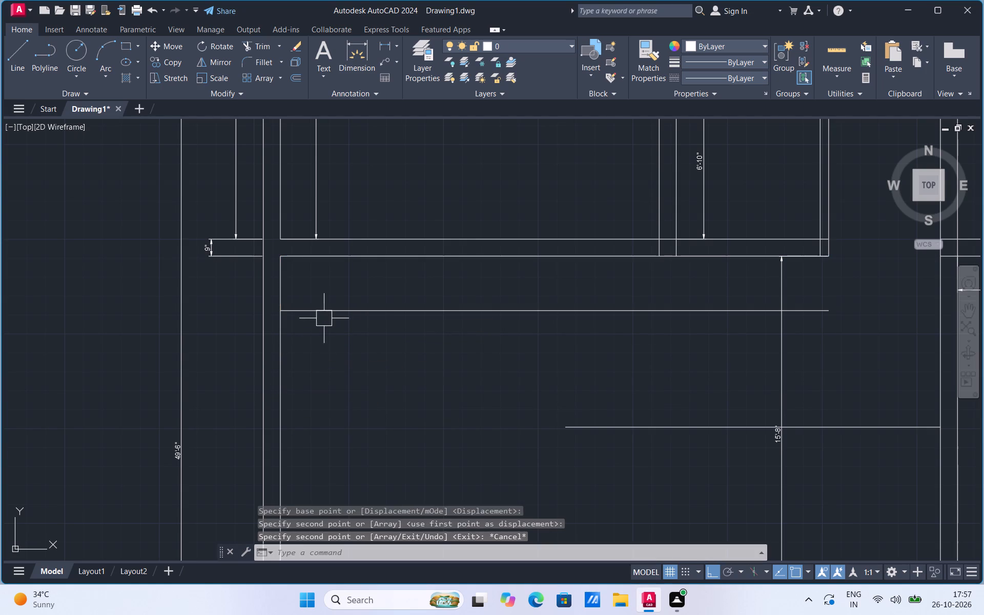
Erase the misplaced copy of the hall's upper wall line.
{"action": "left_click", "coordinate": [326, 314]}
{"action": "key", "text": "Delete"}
Copy the hall's upper wall line 4'2" downward, using its left endpoint as base point.
{"action": "left_click", "coordinate": [314, 261]}
{"action": "right_click", "coordinate": [314, 261]}
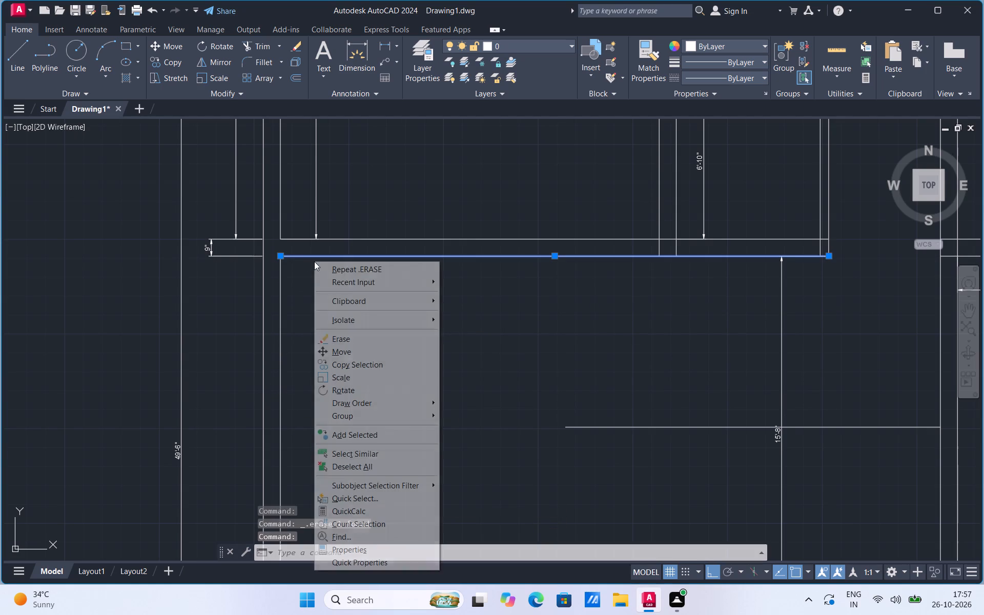
{"action": "left_click", "coordinate": [343, 367]}
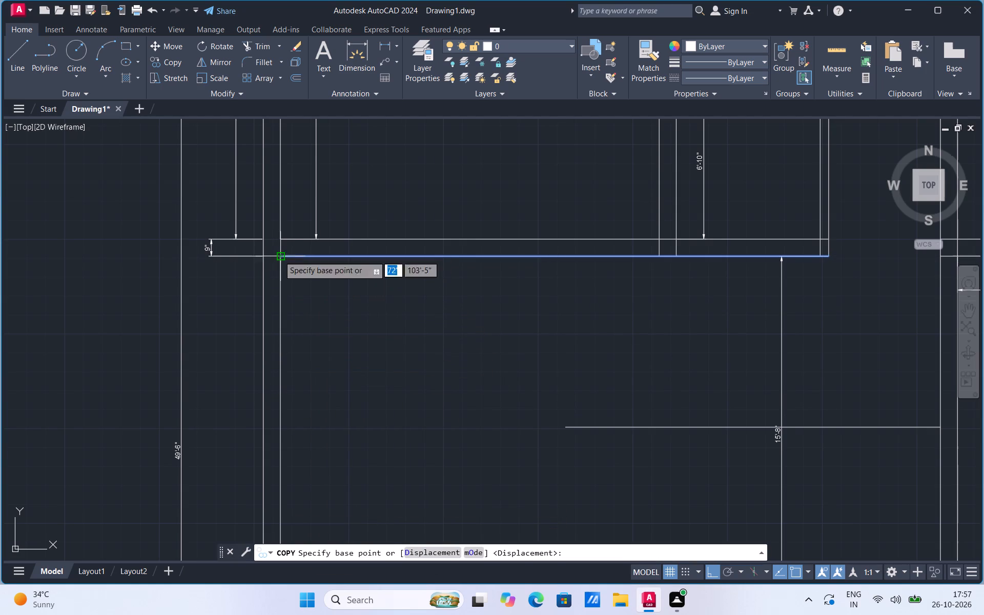
{"action": "left_click", "coordinate": [279, 256]}
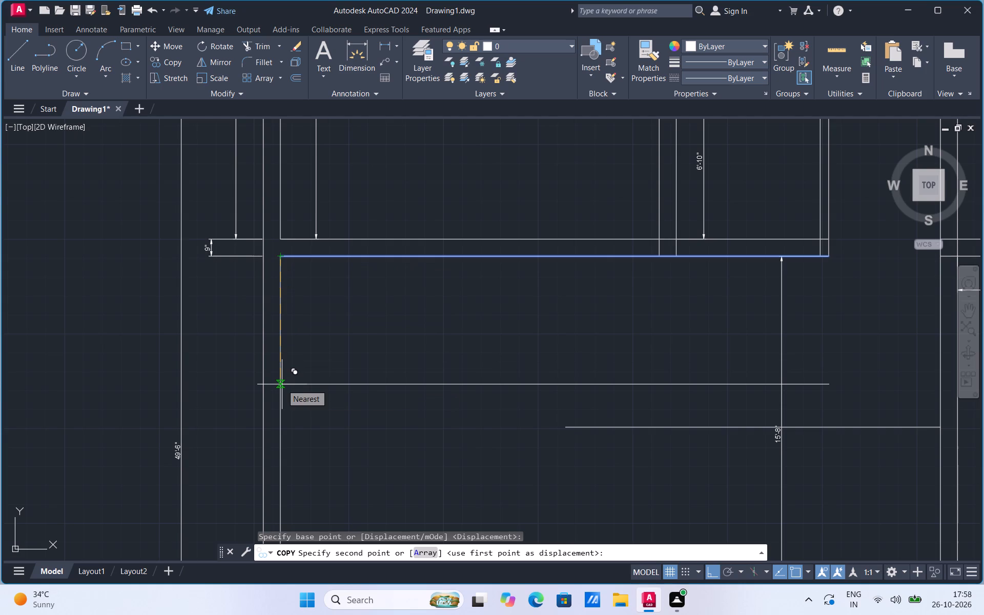
{"action": "type", "text": "4'2"}
{"action": "key", "text": "shift+quotedbl"}
{"action": "key", "text": "Return"}
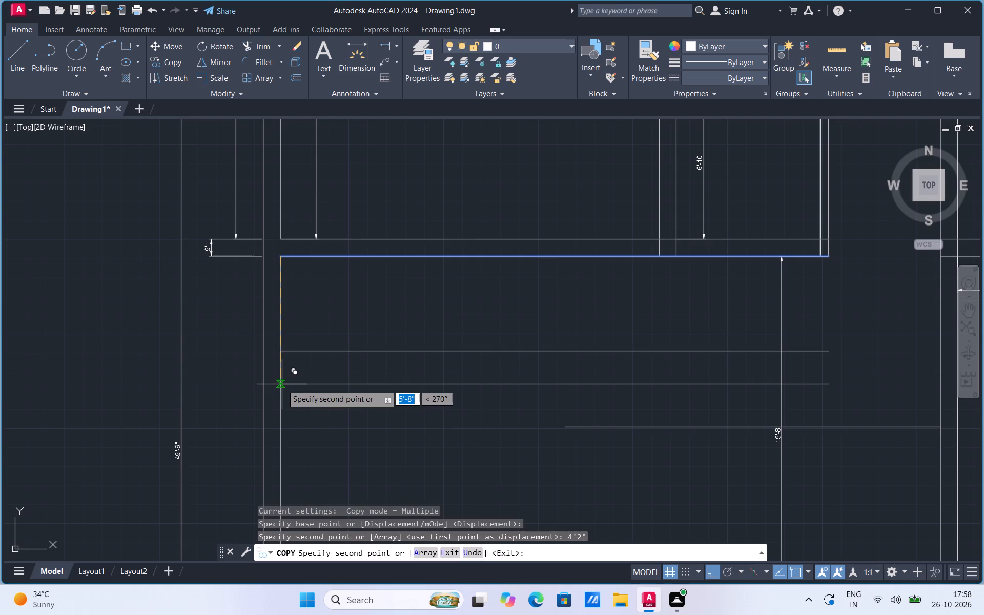
{"action": "key", "text": "Escape"}
Copy the hall's left inner wall line 6'4" to the right, using its upper endpoint as base point.
{"action": "left_click", "coordinate": [286, 316]}
{"action": "right_click", "coordinate": [286, 316]}
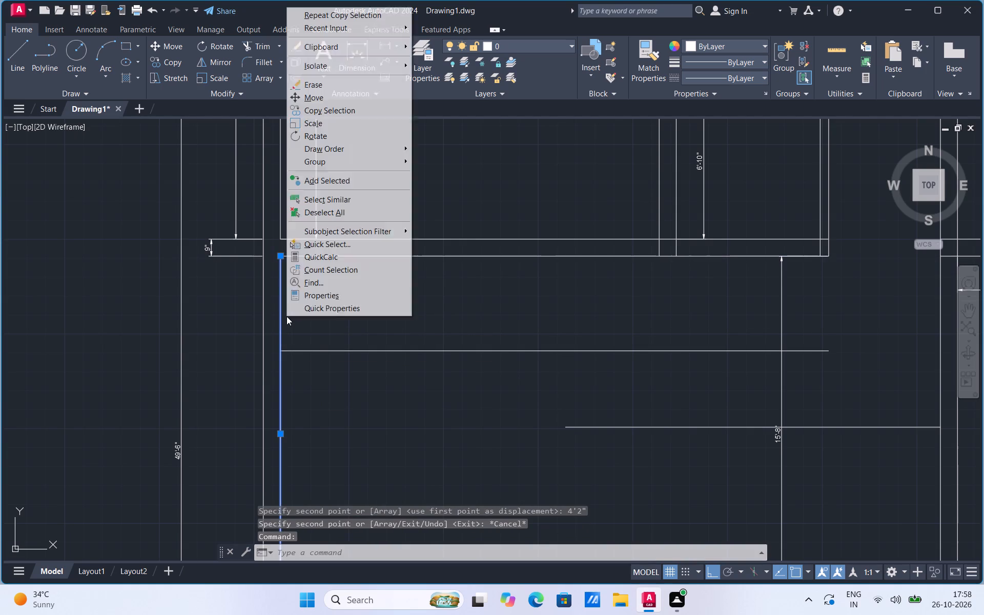
{"action": "left_click", "coordinate": [333, 111]}
{"action": "left_click", "coordinate": [283, 256]}
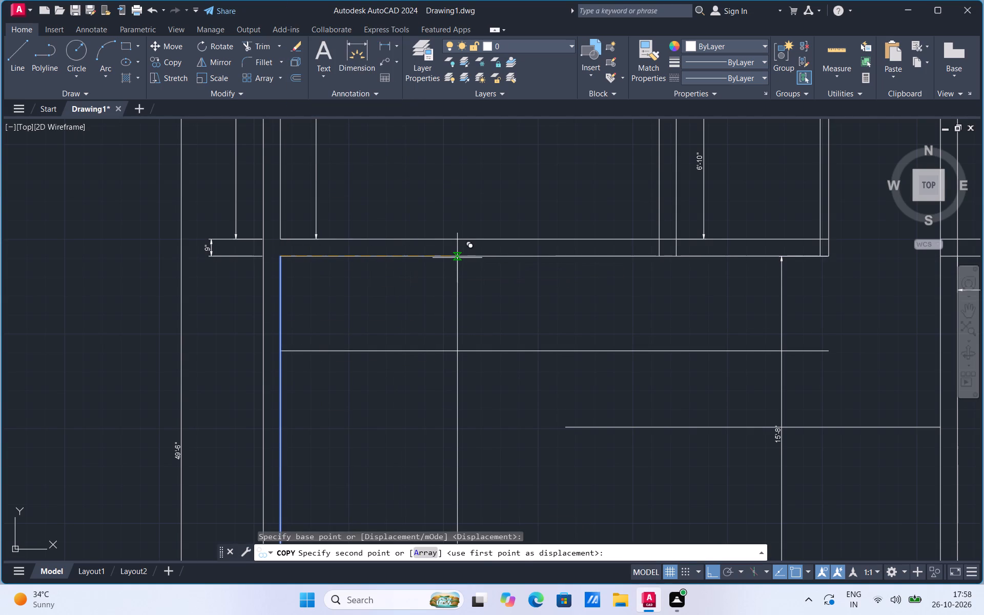
{"action": "type", "text": "6'4\""}
{"action": "key", "text": "Return"}
{"action": "key", "text": "Escape"}
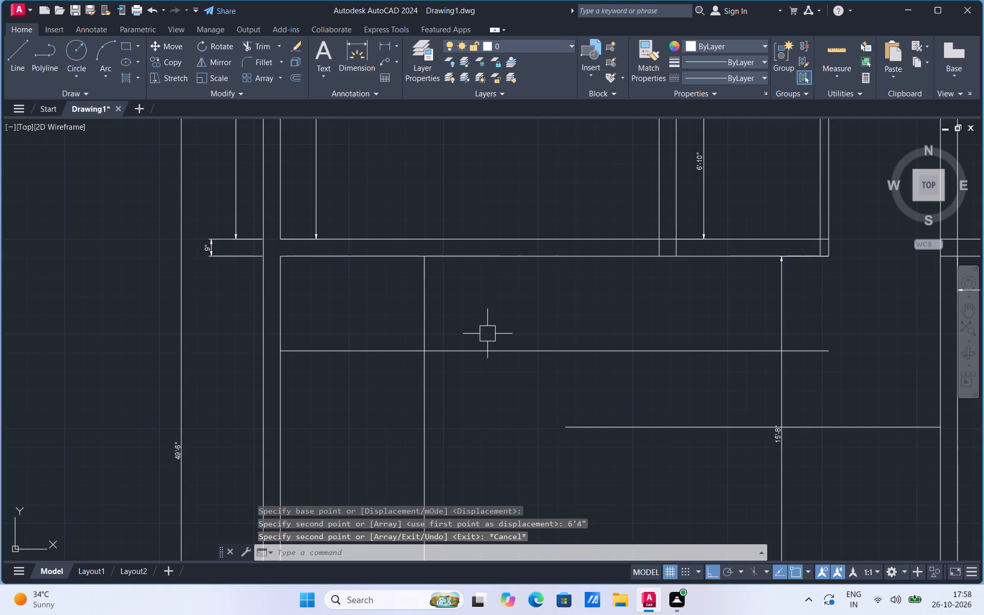
Trim the two copied lines beyond their intersection, leaving a 6'4" by 4'2" rectangle in the hall's upper-left corner.
{"action": "left_click", "coordinate": [260, 48]}
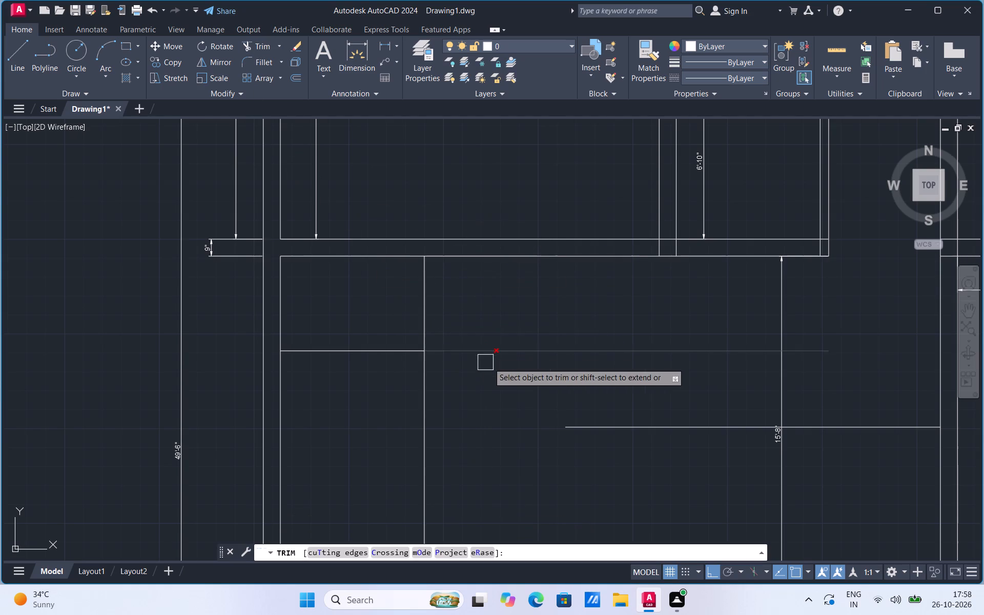
{"action": "left_click_drag", "start_coordinate": [493, 356], "coordinate": [477, 368]}
{"action": "left_click", "coordinate": [421, 405]}
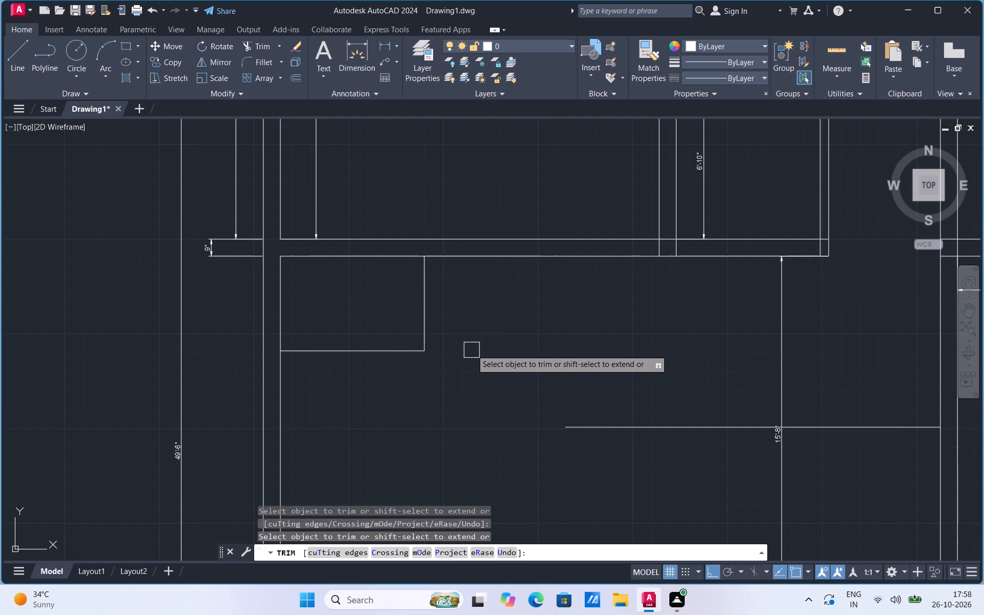
{"action": "scroll", "coordinate": [459, 325], "scroll_direction": "up", "scroll_amount": 2}
{"action": "scroll", "coordinate": [555, 383], "scroll_direction": "down", "scroll_amount": 2}
{"action": "key", "text": "Escape"}
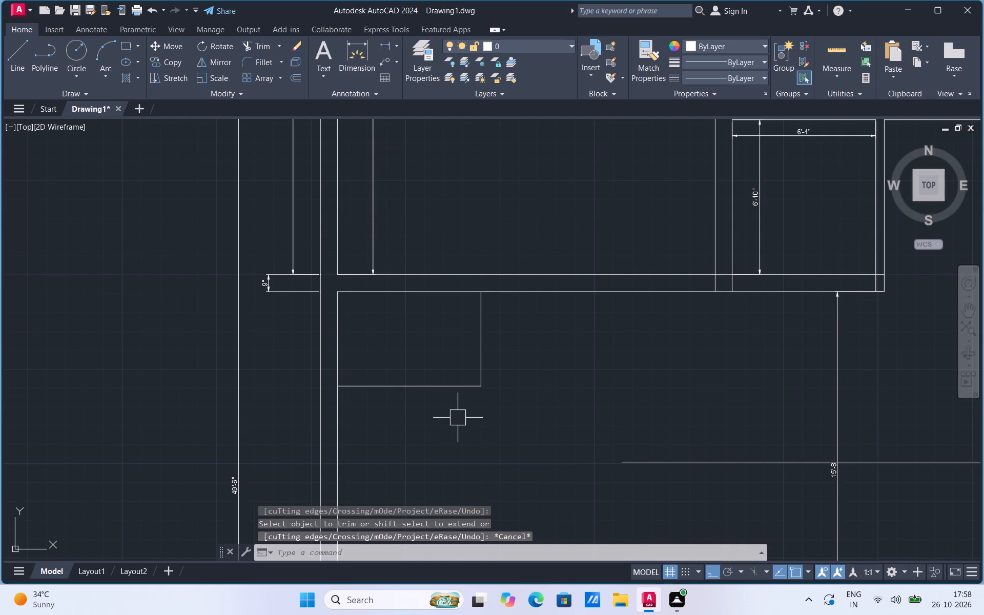
Copy the lower-right area's vertical dividing line 5" to the right, using its upper endpoint as base point.
{"action": "scroll", "coordinate": [450, 417], "scroll_direction": "up", "scroll_amount": 1}
{"action": "scroll", "coordinate": [412, 383], "scroll_direction": "down", "scroll_amount": 3}
{"action": "scroll", "coordinate": [585, 416], "scroll_direction": "up", "scroll_amount": 1}
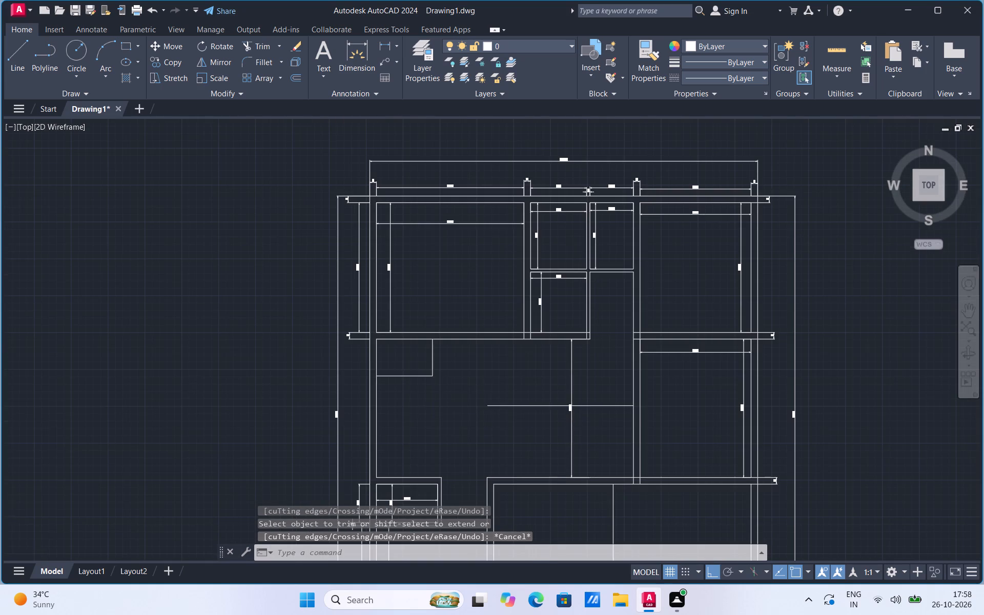
{"action": "scroll", "coordinate": [585, 416], "scroll_direction": "up", "scroll_amount": 1}
{"action": "scroll", "coordinate": [519, 383], "scroll_direction": "down", "scroll_amount": 3}
{"action": "scroll", "coordinate": [581, 442], "scroll_direction": "up", "scroll_amount": 2}
{"action": "scroll", "coordinate": [552, 335], "scroll_direction": "down", "scroll_amount": 1}
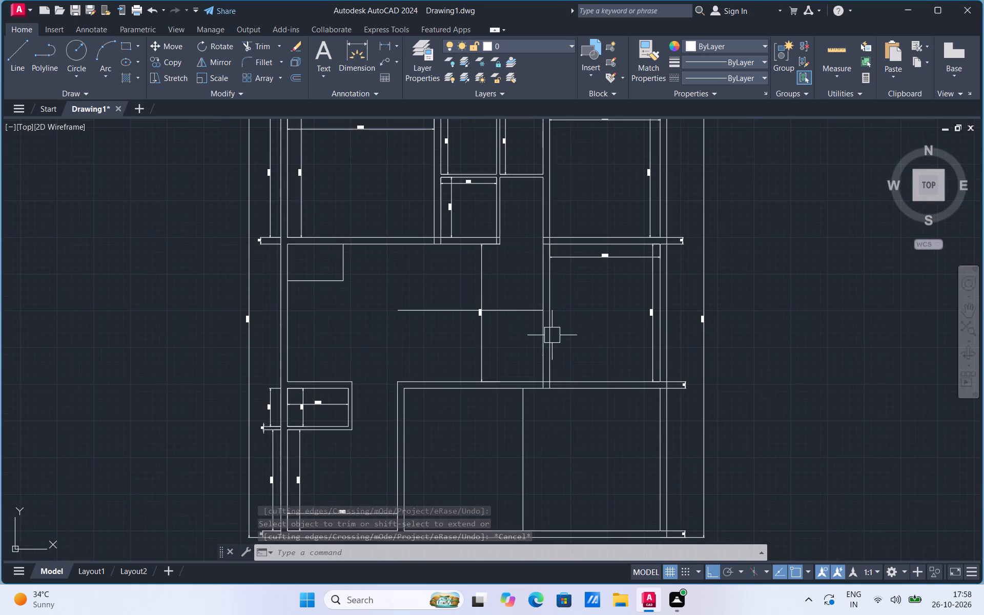
{"action": "scroll", "coordinate": [520, 458], "scroll_direction": "up", "scroll_amount": 1}
{"action": "scroll", "coordinate": [507, 346], "scroll_direction": "down", "scroll_amount": 1}
{"action": "scroll", "coordinate": [464, 378], "scroll_direction": "up", "scroll_amount": 2}
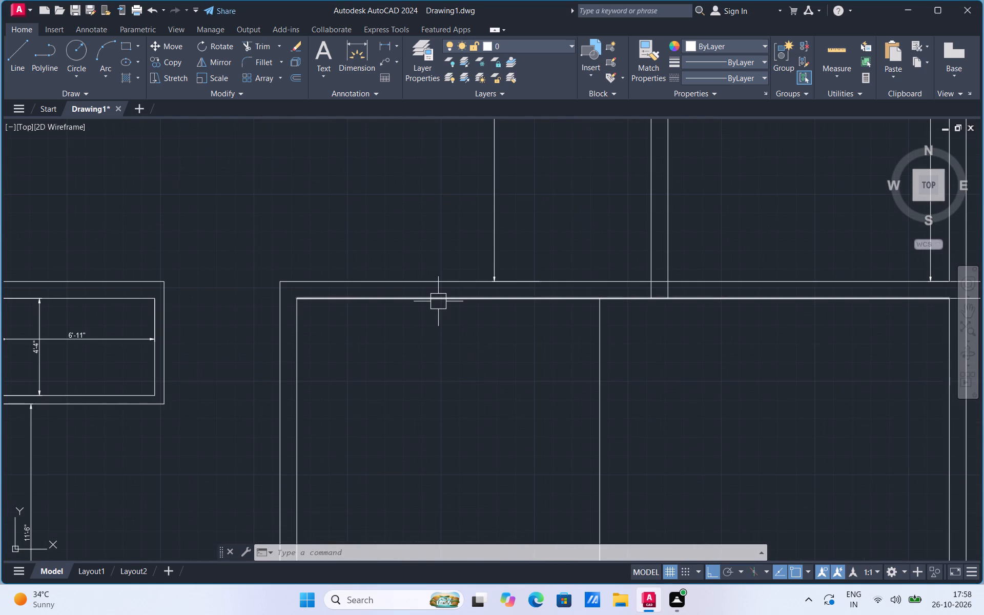
{"action": "left_click", "coordinate": [596, 377]}
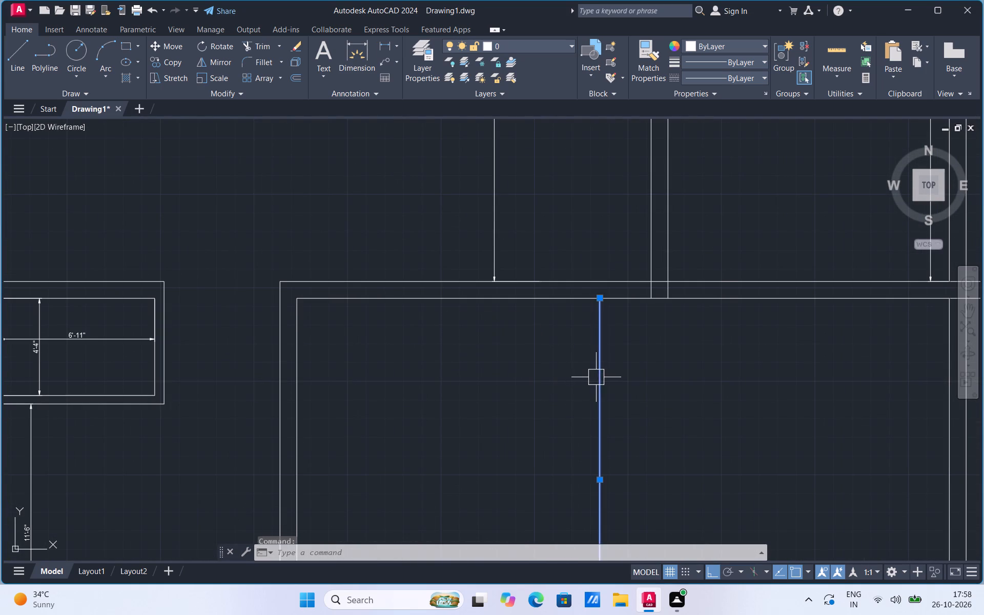
{"action": "right_click", "coordinate": [596, 377]}
{"action": "left_click", "coordinate": [638, 176]}
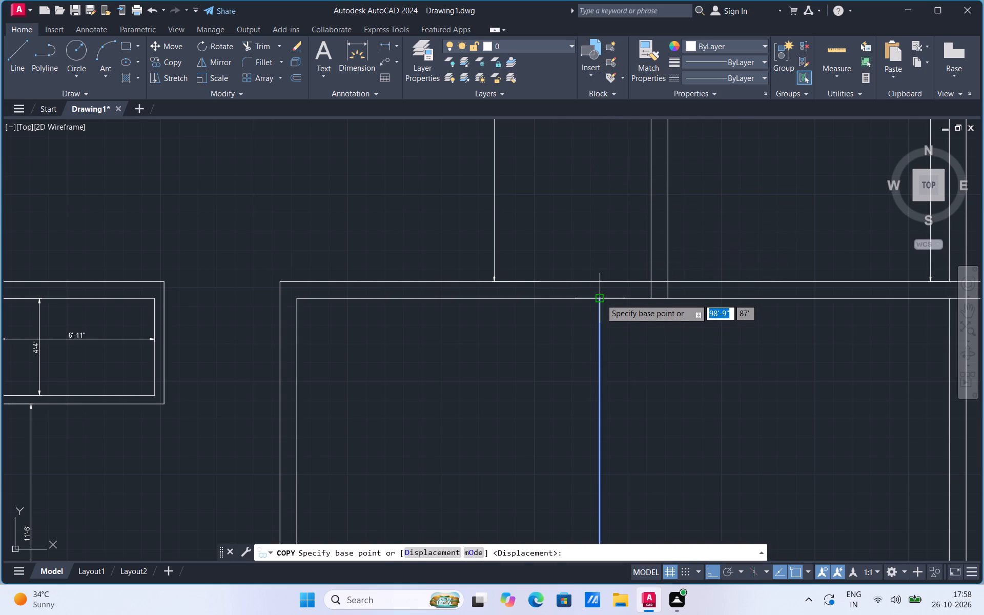
{"action": "left_click", "coordinate": [601, 299]}
{"action": "key", "text": "5"}
{"action": "key", "text": "Return"}
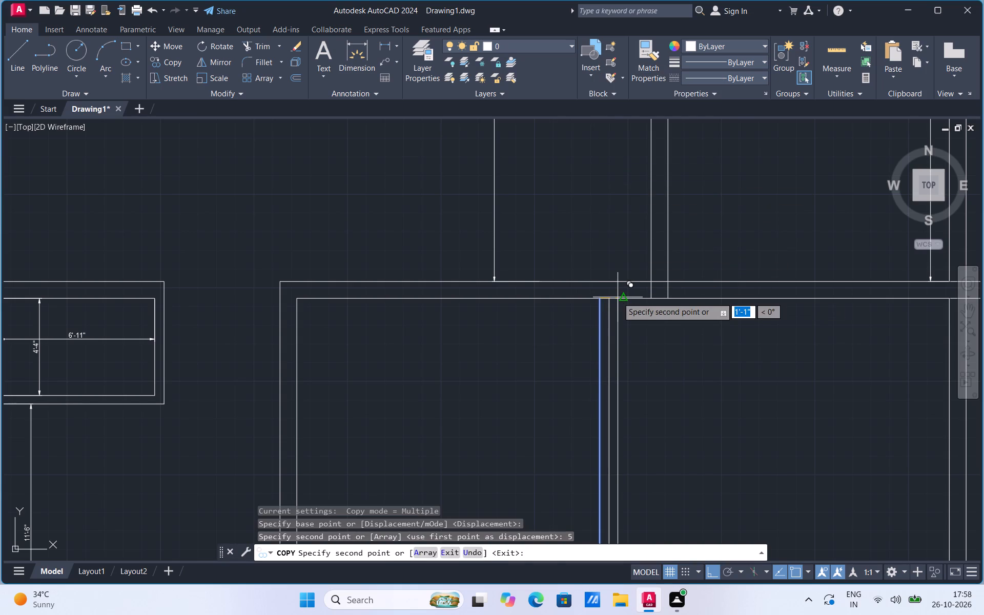
{"action": "key", "text": "Escape"}
Trim the lower-right area's upper inner wall line between the two vertical partition lines.
{"action": "scroll", "coordinate": [583, 323], "scroll_direction": "down", "scroll_amount": 2}
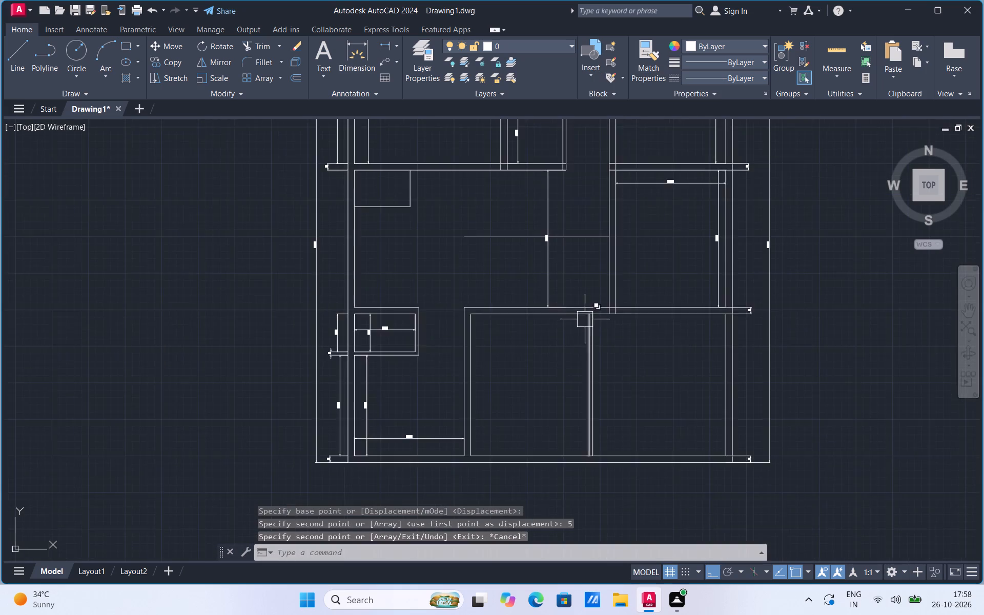
{"action": "scroll", "coordinate": [585, 319], "scroll_direction": "up", "scroll_amount": 3}
{"action": "left_click", "coordinate": [251, 48]}
{"action": "scroll", "coordinate": [610, 294], "scroll_direction": "up", "scroll_amount": 3}
{"action": "left_click", "coordinate": [598, 300]}
{"action": "scroll", "coordinate": [653, 320], "scroll_direction": "down", "scroll_amount": 3}
{"action": "key", "text": "Escape"}
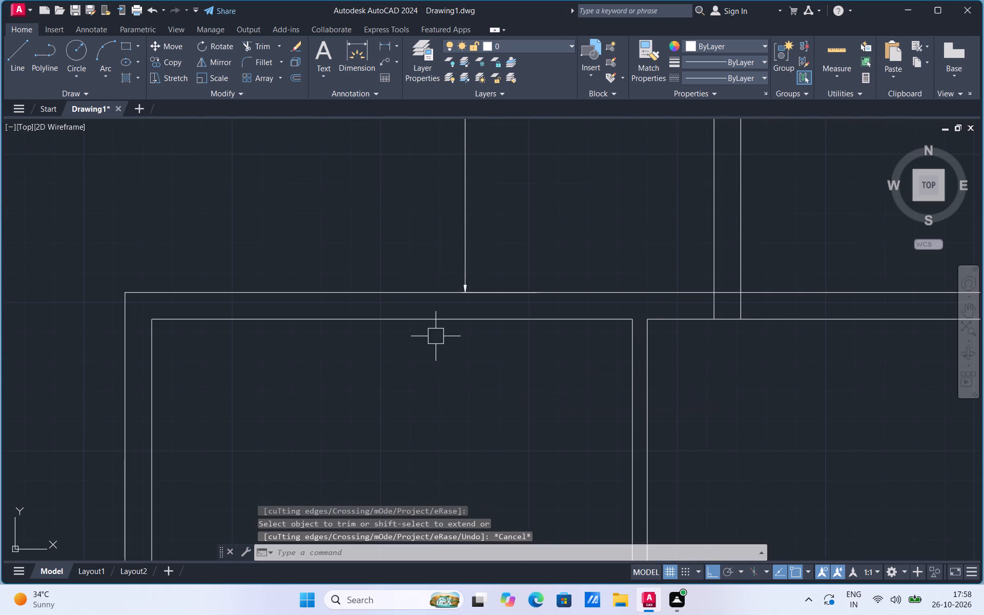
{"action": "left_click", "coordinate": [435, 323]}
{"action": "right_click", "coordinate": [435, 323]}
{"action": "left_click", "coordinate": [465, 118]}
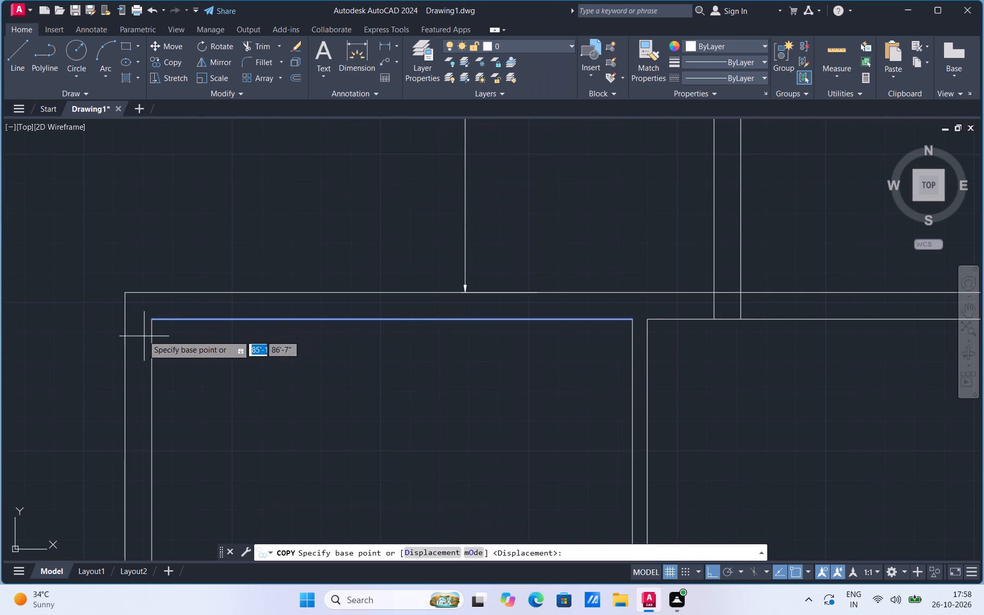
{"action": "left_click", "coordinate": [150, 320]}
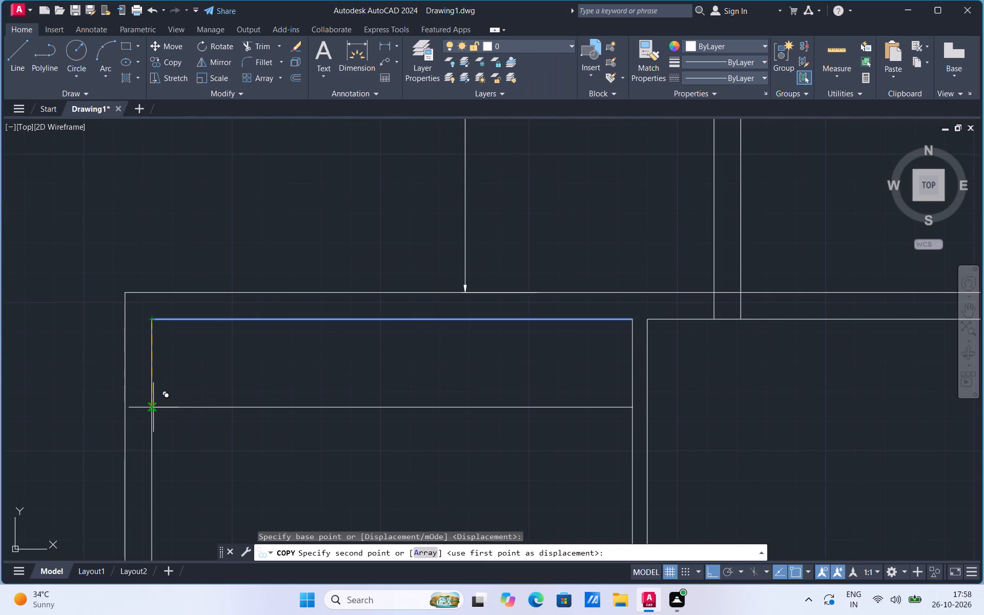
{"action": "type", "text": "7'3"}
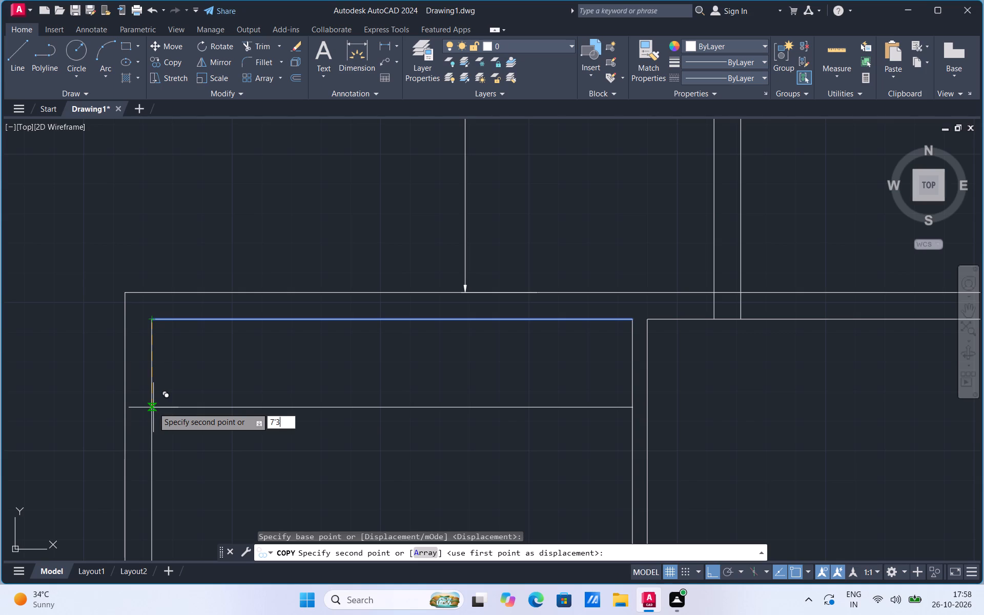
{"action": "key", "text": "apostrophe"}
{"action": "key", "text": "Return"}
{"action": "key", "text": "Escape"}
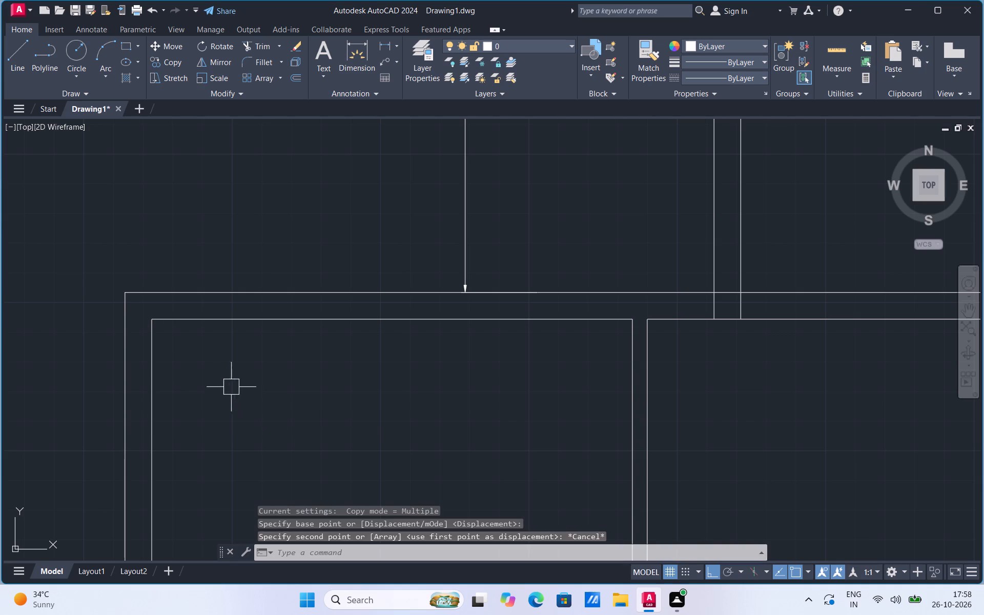
Copy the upper inner wall line left of the new partition 7'3" downward, using its left endpoint as base point.
{"action": "left_click", "coordinate": [218, 324]}
{"action": "right_click", "coordinate": [218, 324]}
{"action": "left_click", "coordinate": [259, 118]}
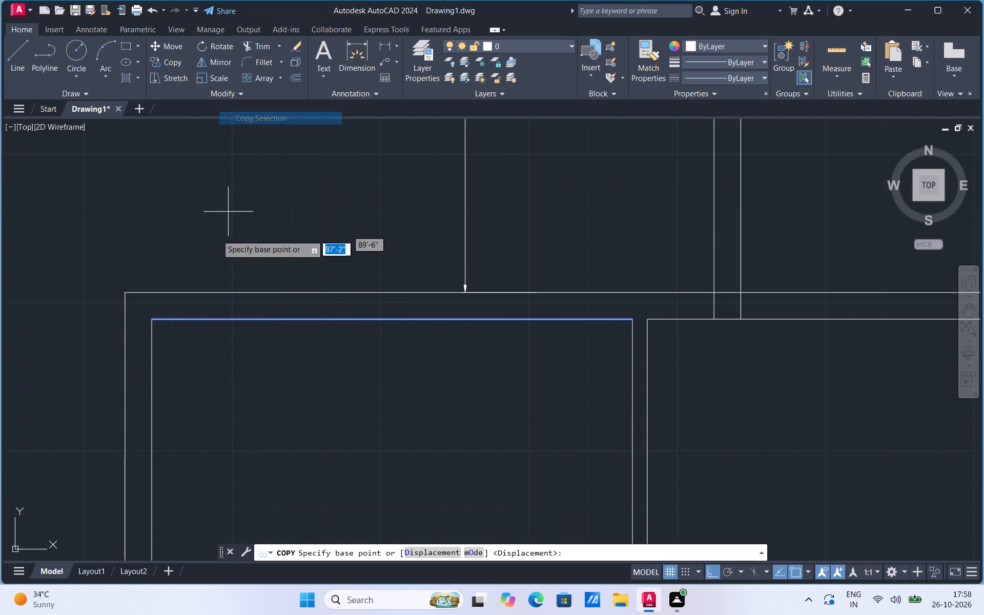
{"action": "left_click", "coordinate": [151, 318]}
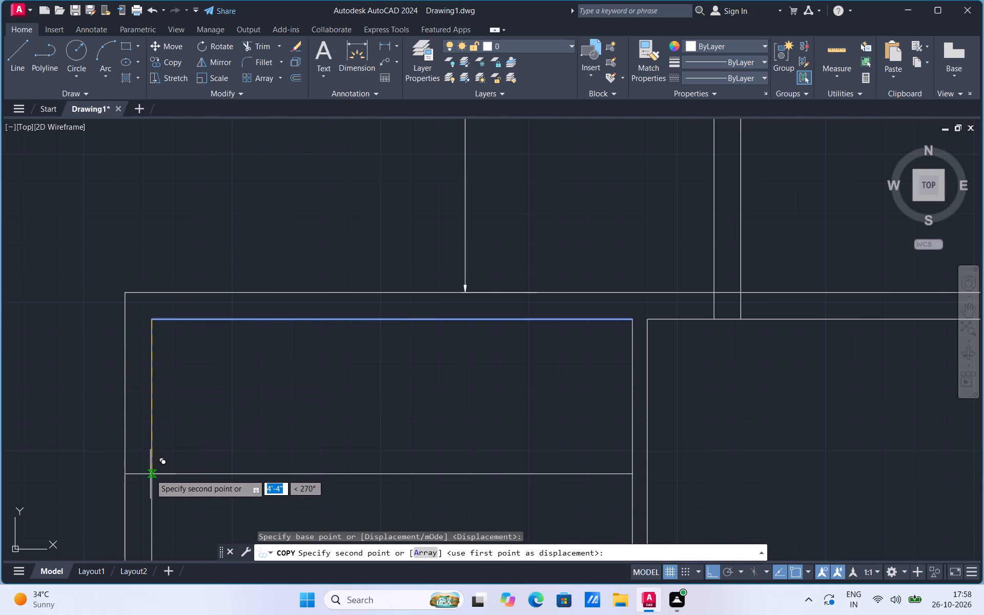
{"action": "type", "text": "7'3\""}
{"action": "key", "text": "Return"}
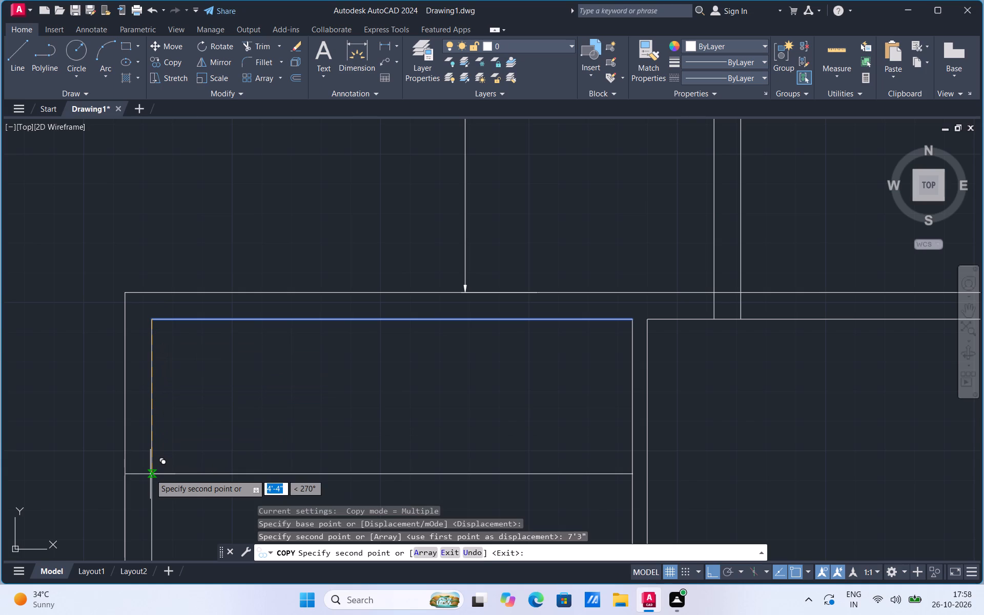
{"action": "scroll", "coordinate": [373, 310], "scroll_direction": "down", "scroll_amount": 3}
{"action": "scroll", "coordinate": [375, 344], "scroll_direction": "up", "scroll_amount": 2}
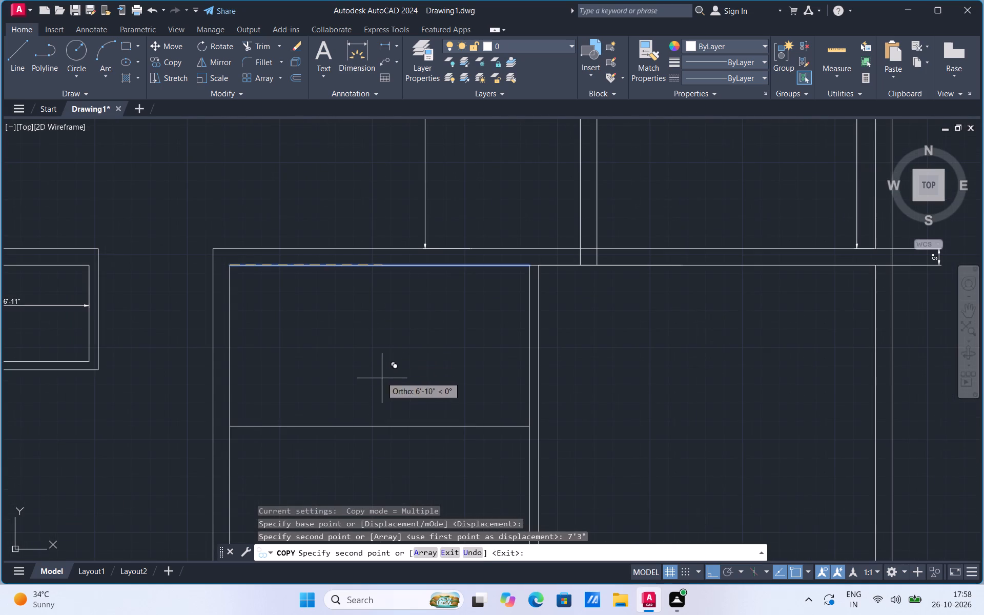
{"action": "key", "text": "Escape"}
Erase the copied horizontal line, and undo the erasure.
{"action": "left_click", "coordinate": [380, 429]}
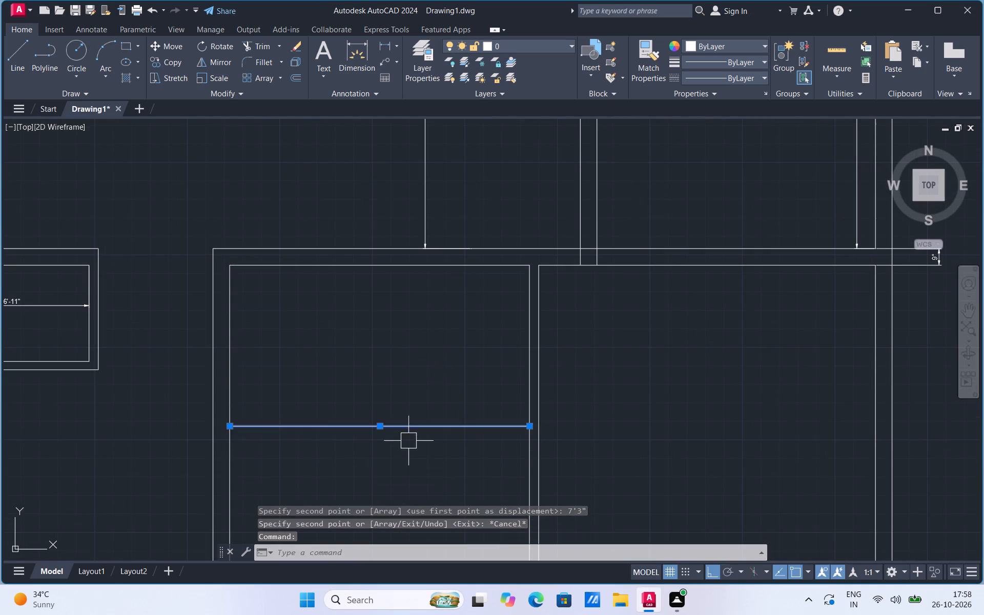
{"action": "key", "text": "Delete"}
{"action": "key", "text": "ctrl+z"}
Copy the new horizontal line 5" downward, using its left endpoint as base point.
{"action": "left_click", "coordinate": [372, 422]}
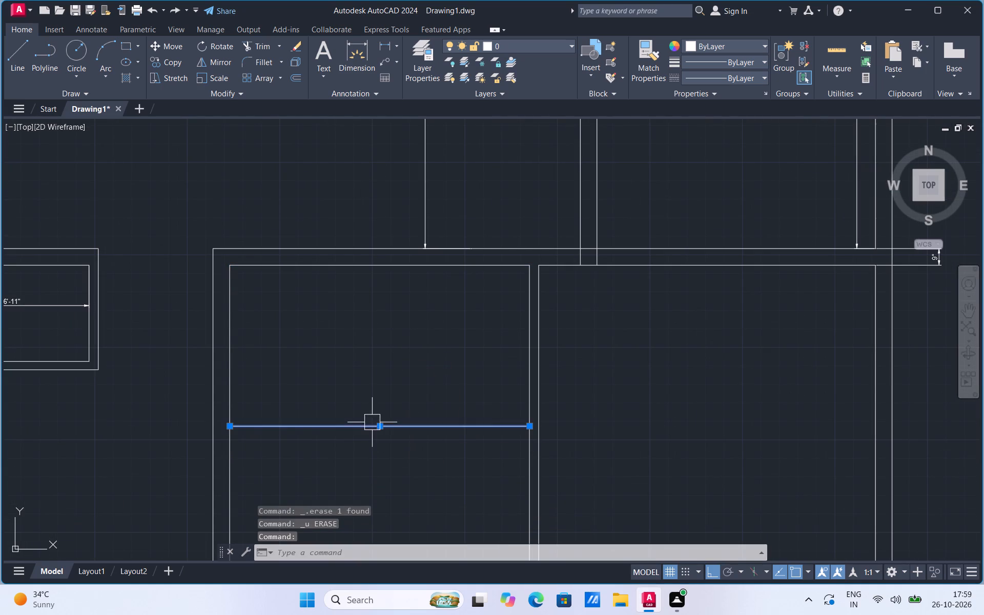
{"action": "right_click", "coordinate": [372, 422]}
{"action": "left_click", "coordinate": [393, 218]}
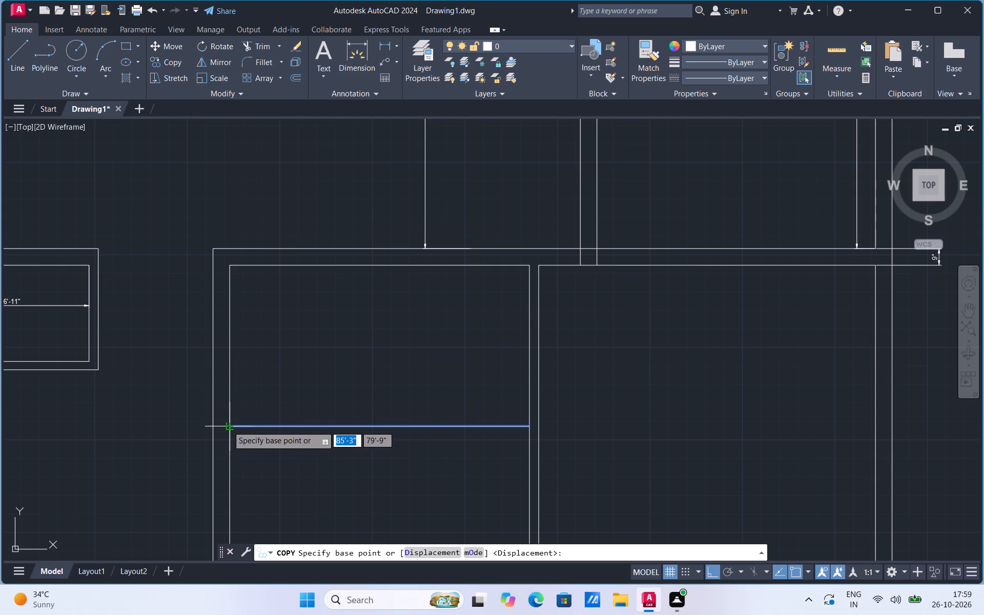
{"action": "left_click", "coordinate": [229, 426]}
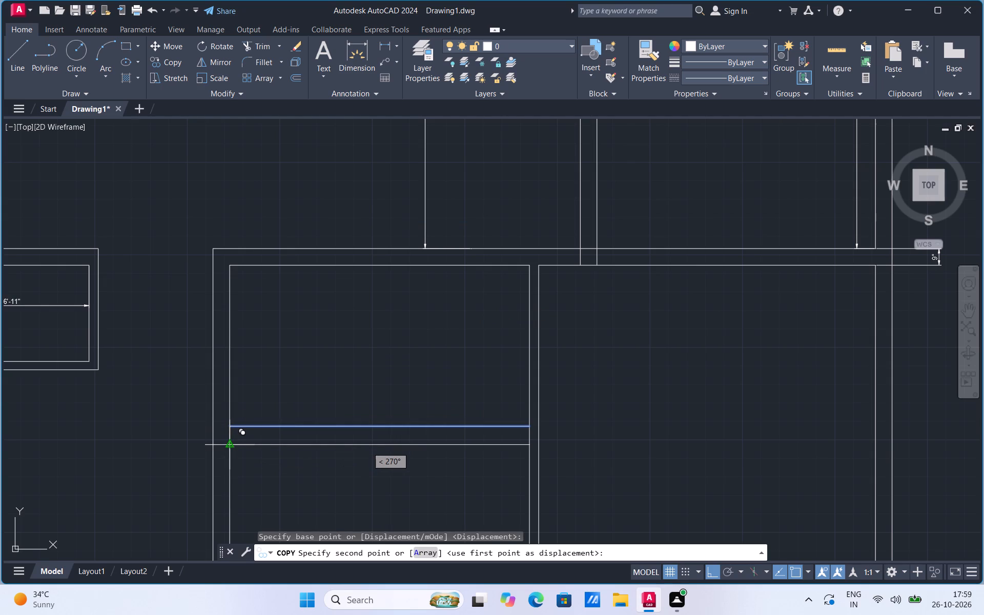
{"action": "key", "text": "5"}
{"action": "key", "text": "Return"}
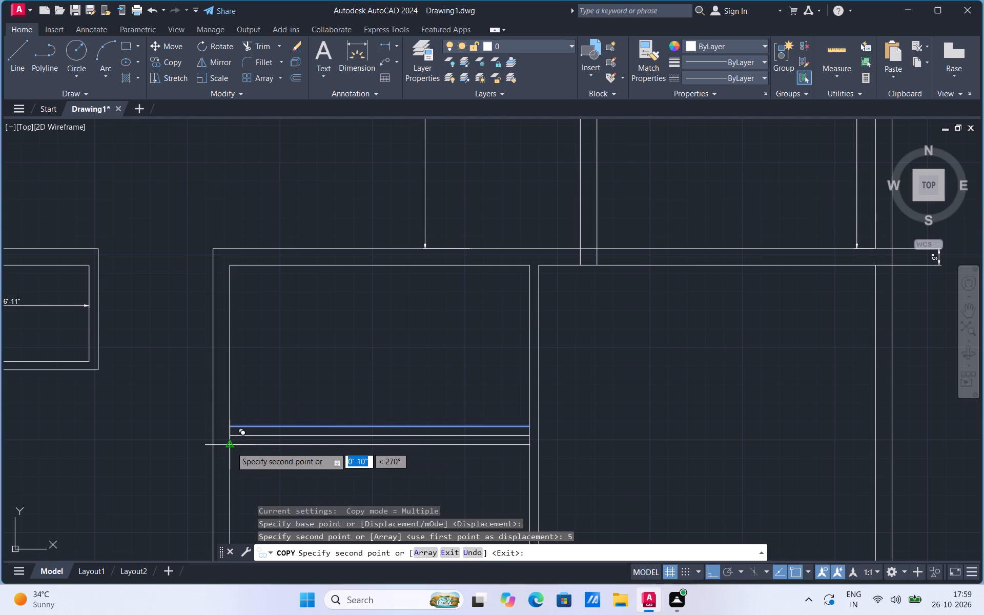
{"action": "key", "text": "Escape"}
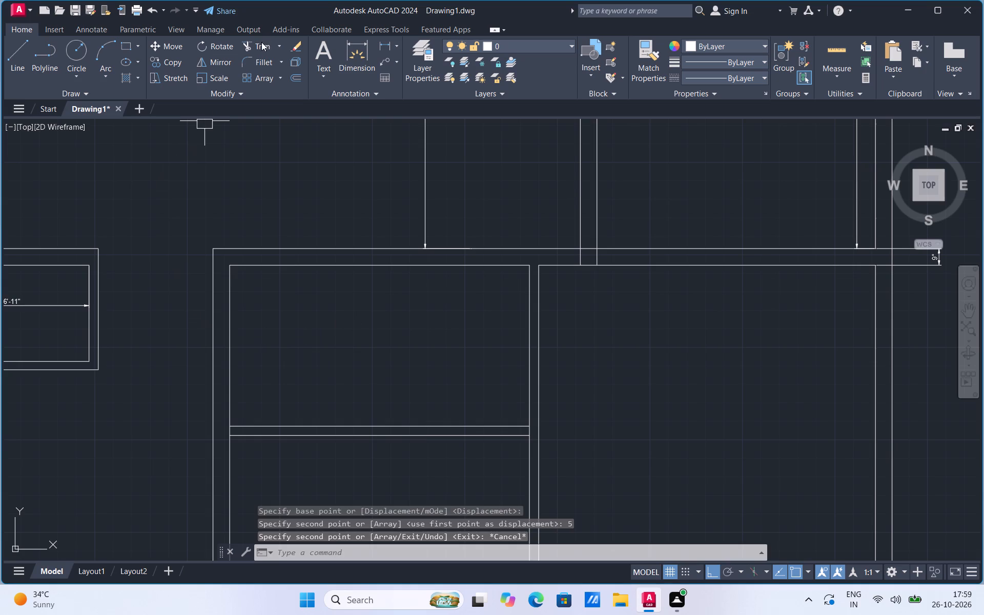
Trim the left inner wall line and the left partition line between the two new horizontal lines.
{"action": "left_click", "coordinate": [261, 44]}
{"action": "scroll", "coordinate": [231, 418], "scroll_direction": "up", "scroll_amount": 4}
{"action": "left_click", "coordinate": [215, 487]}
{"action": "scroll", "coordinate": [215, 487], "scroll_direction": "down", "scroll_amount": 3}
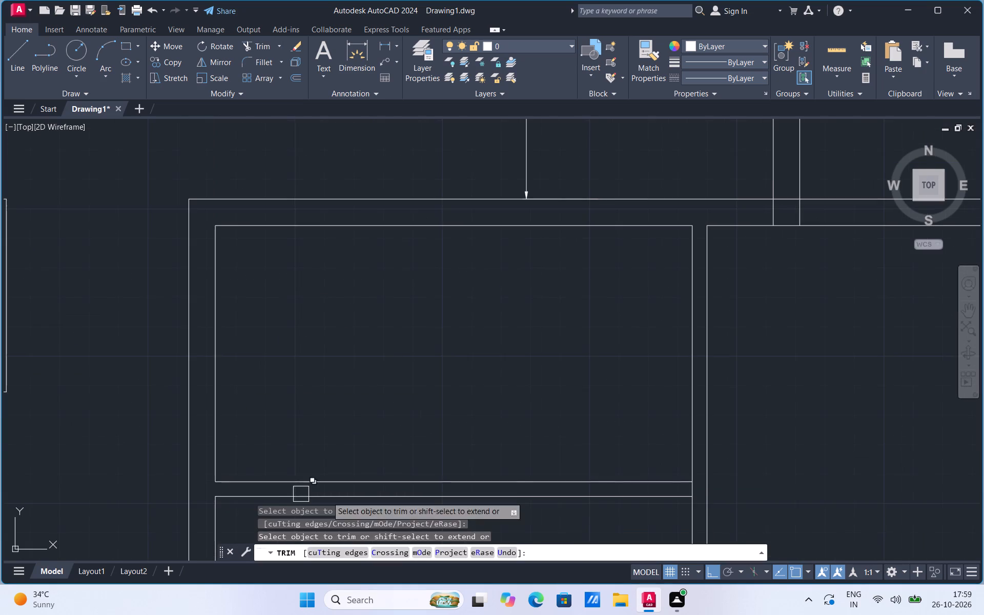
{"action": "scroll", "coordinate": [670, 499], "scroll_direction": "up", "scroll_amount": 1}
{"action": "left_click", "coordinate": [710, 483]}
{"action": "scroll", "coordinate": [613, 535], "scroll_direction": "down", "scroll_amount": 2}
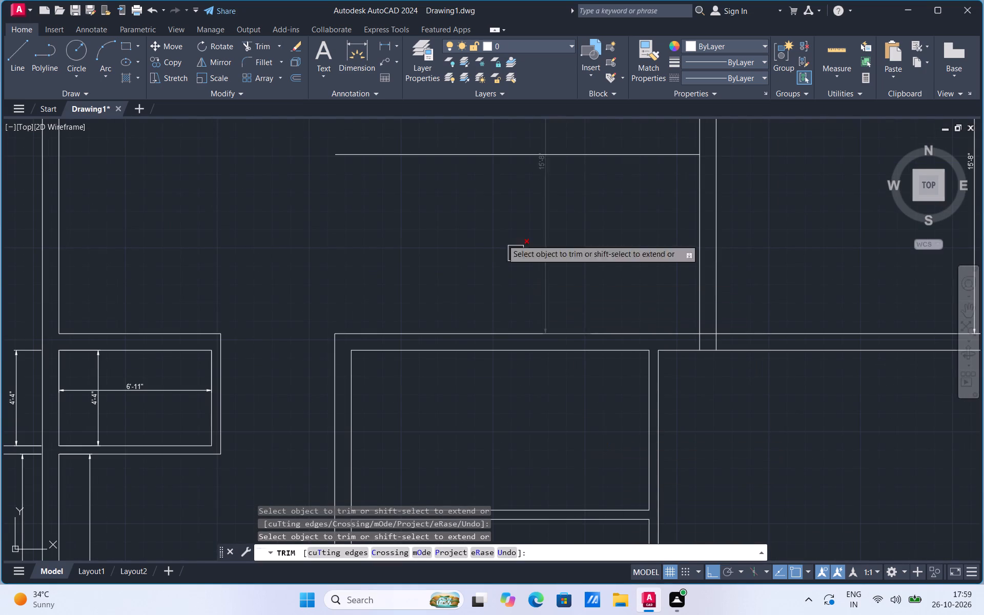
Dimension the enclosed upper-left room's inner width and height, placing both linear dimensions inside the room.
{"action": "left_click", "coordinate": [382, 43]}
{"action": "left_click", "coordinate": [353, 352]}
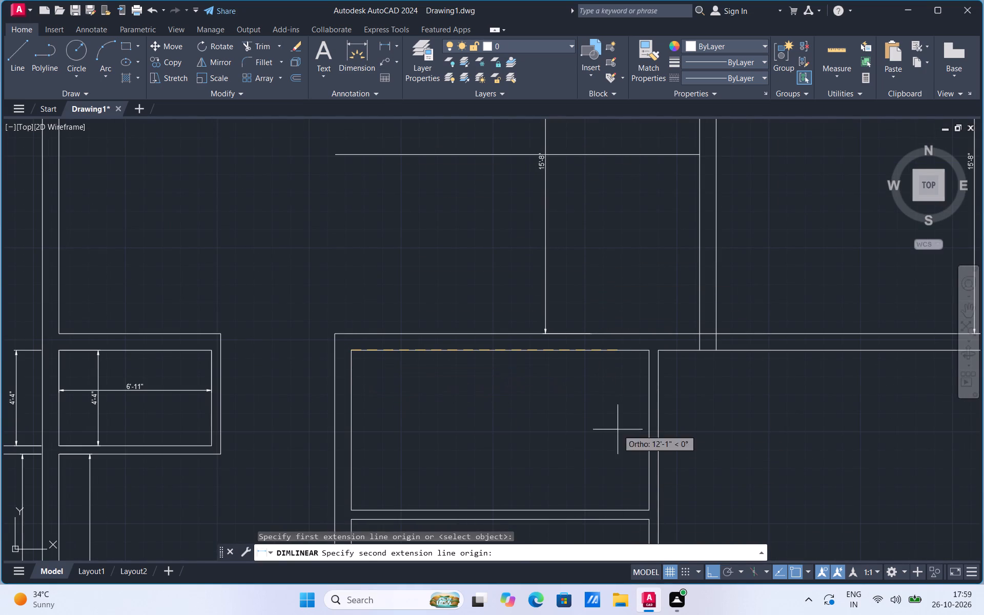
{"action": "left_click", "coordinate": [649, 353]}
{"action": "left_click", "coordinate": [648, 373]}
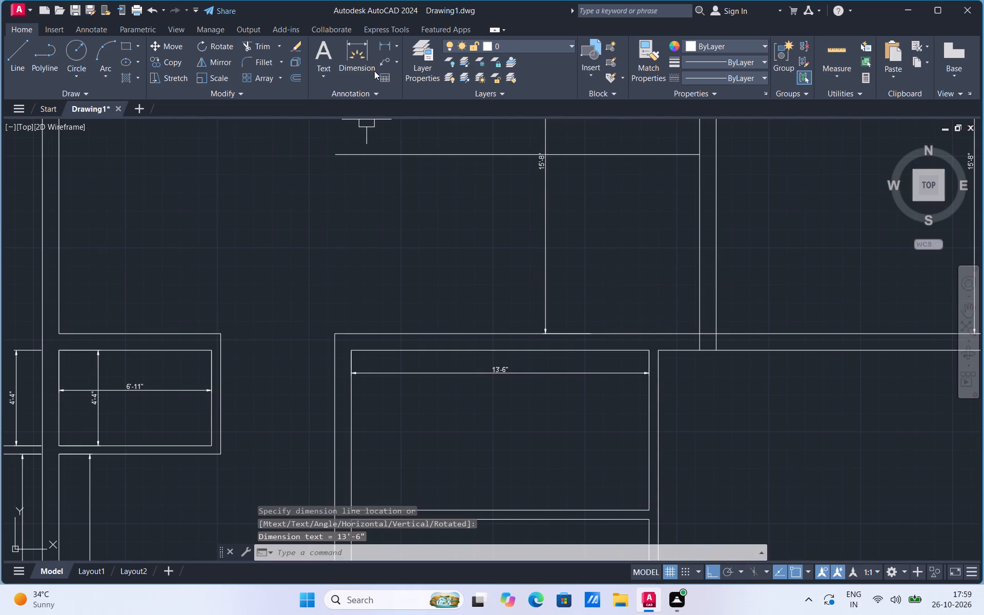
{"action": "left_click", "coordinate": [384, 46]}
{"action": "left_click", "coordinate": [353, 510]}
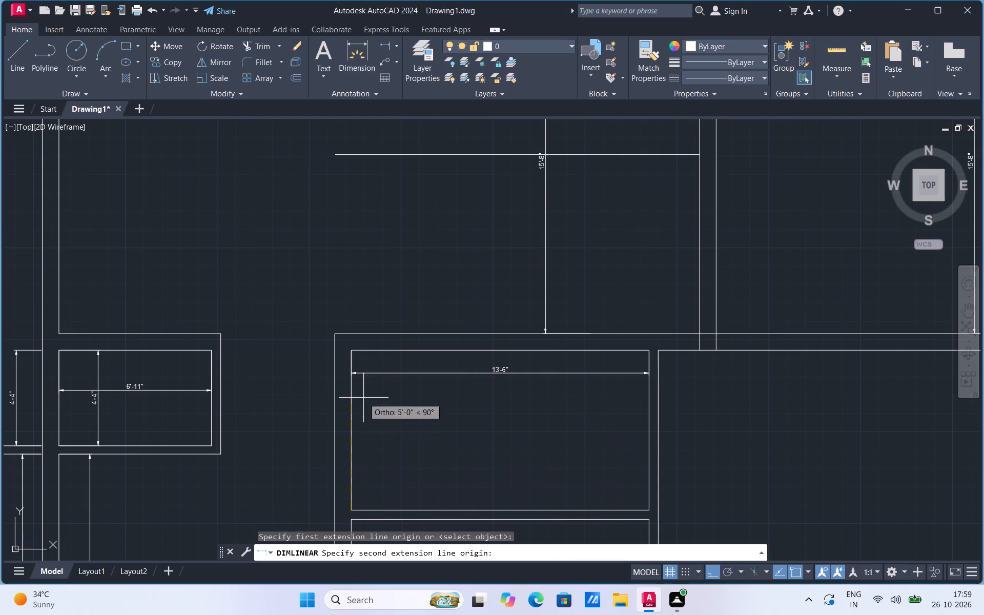
{"action": "left_click", "coordinate": [353, 351]}
{"action": "left_click", "coordinate": [372, 363]}
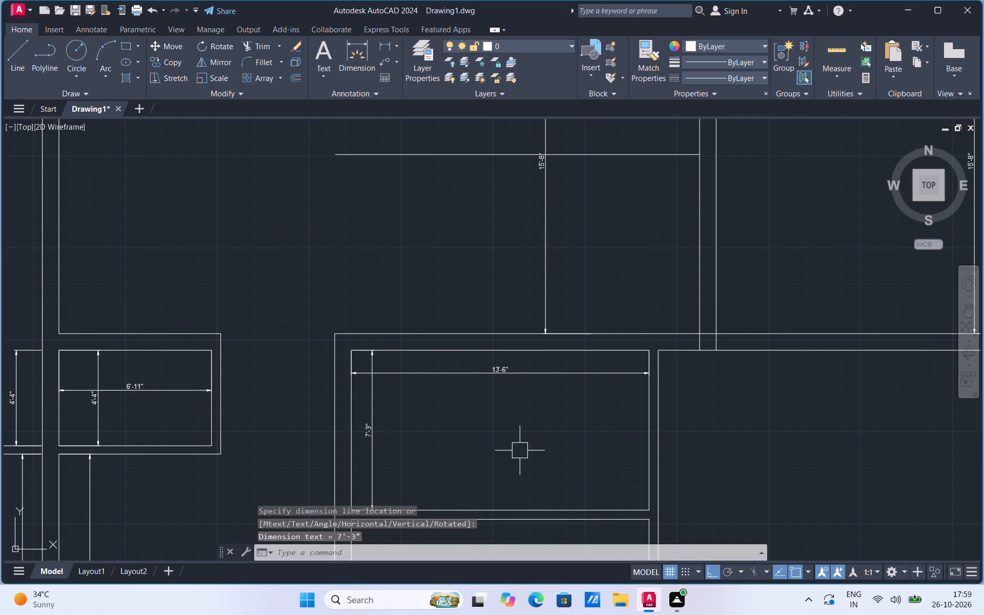
Extend the horizontal partition's lower line to the vertical partition's right-hand line.
{"action": "scroll", "coordinate": [483, 396], "scroll_direction": "down", "scroll_amount": 1}
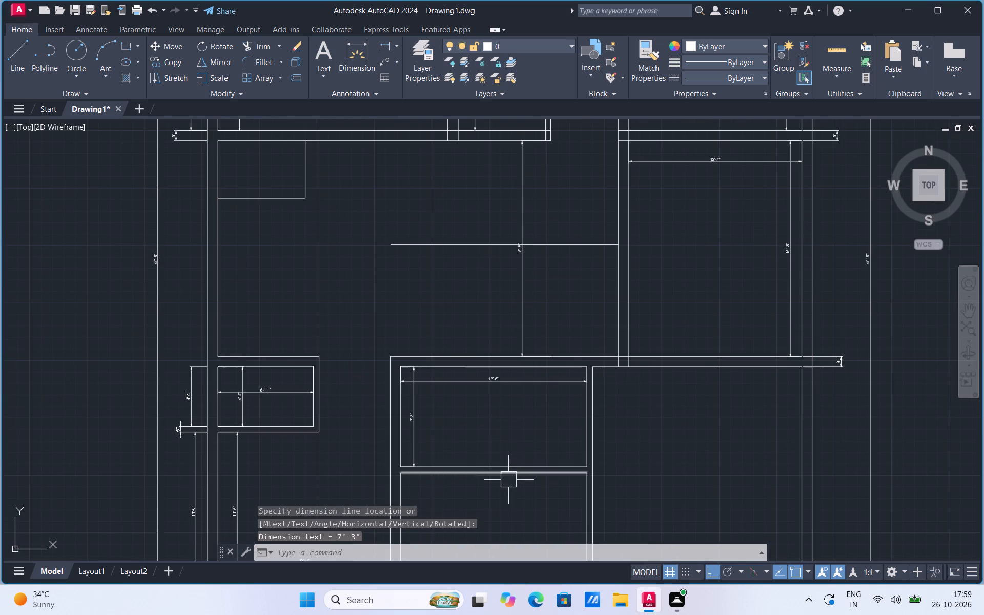
{"action": "scroll", "coordinate": [412, 372], "scroll_direction": "down", "scroll_amount": 1}
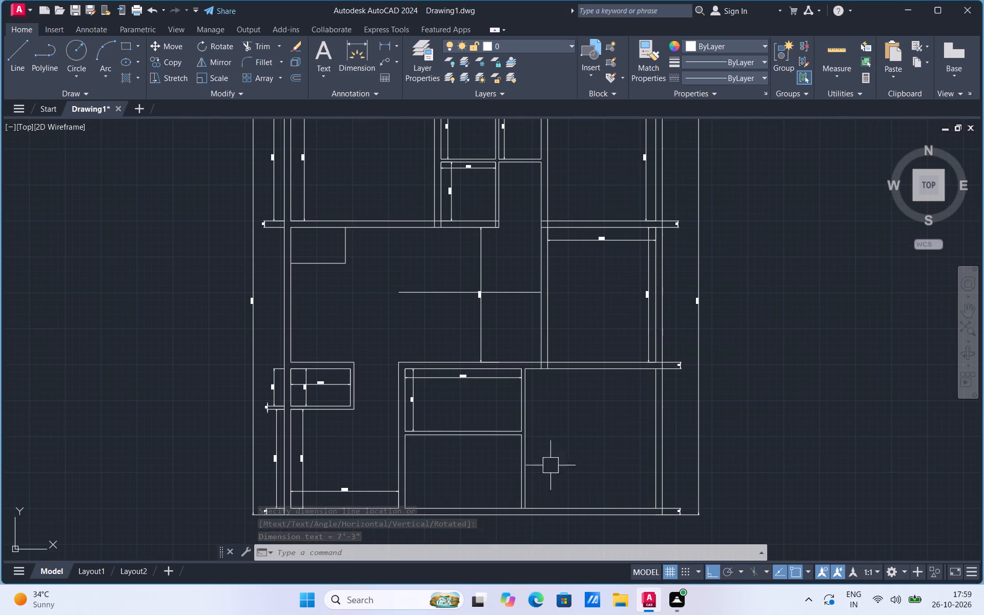
{"action": "scroll", "coordinate": [544, 426], "scroll_direction": "up", "scroll_amount": 2}
{"action": "type", "text": "EX"}
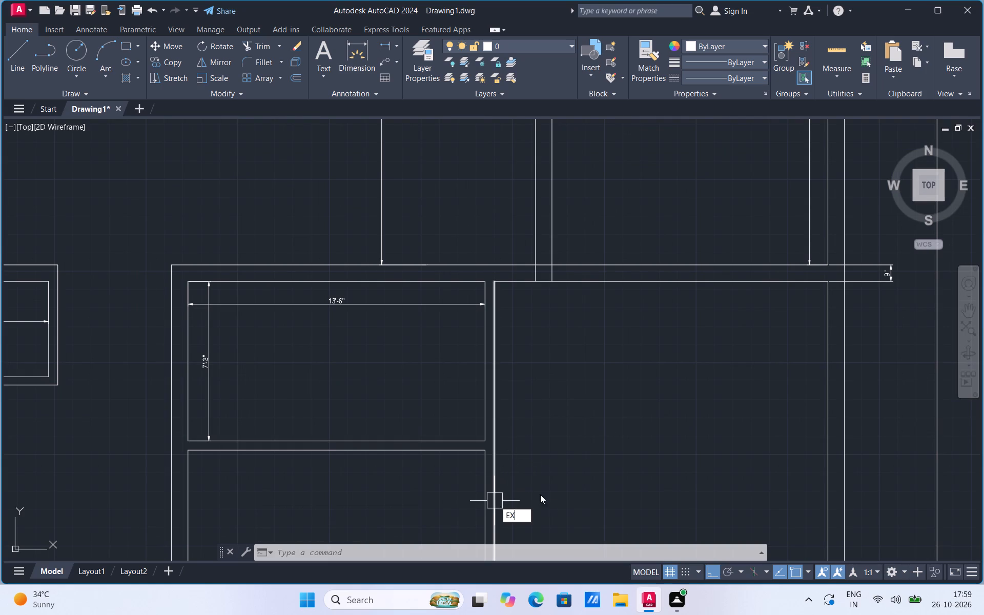
{"action": "left_click", "coordinate": [556, 428]}
{"action": "left_click", "coordinate": [472, 450]}
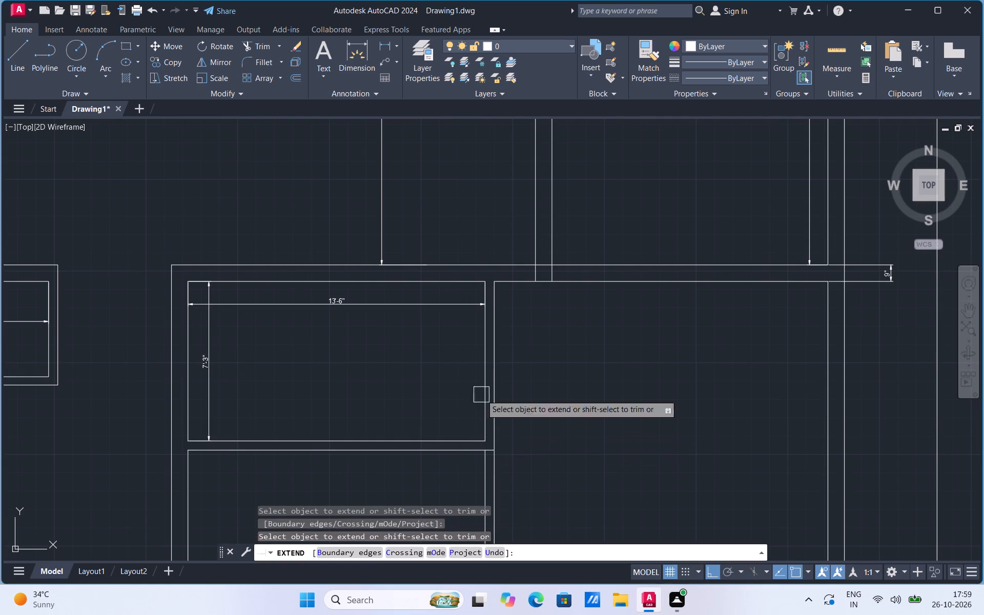
Trim both vertical partition lines below the horizontal partition, leaving an L-shaped space around the enclosed room.
{"action": "left_click", "coordinate": [262, 46]}
{"action": "scroll", "coordinate": [349, 280], "scroll_direction": "down", "scroll_amount": 1}
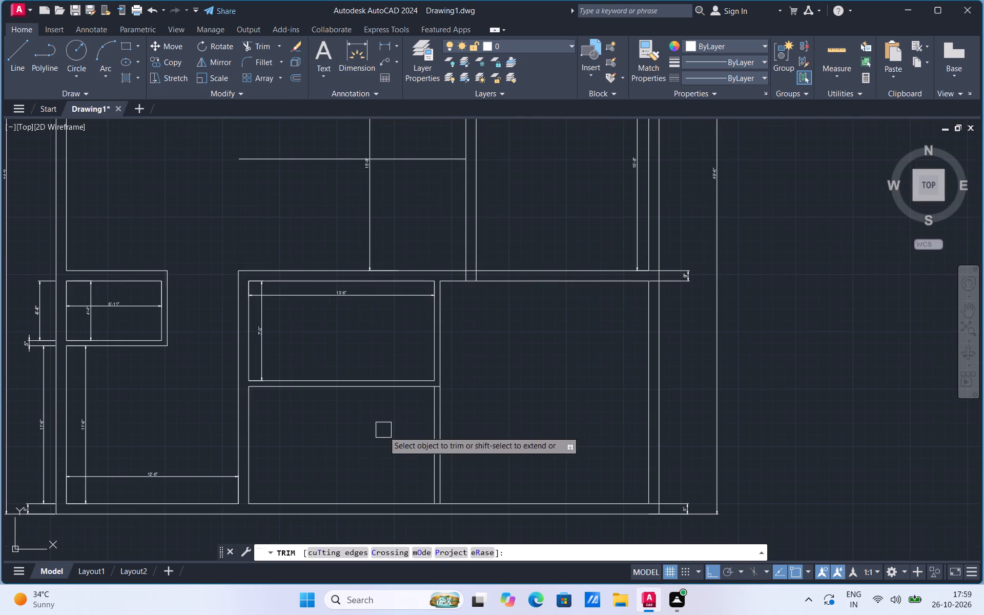
{"action": "left_click_drag", "start_coordinate": [383, 432], "coordinate": [451, 433]}
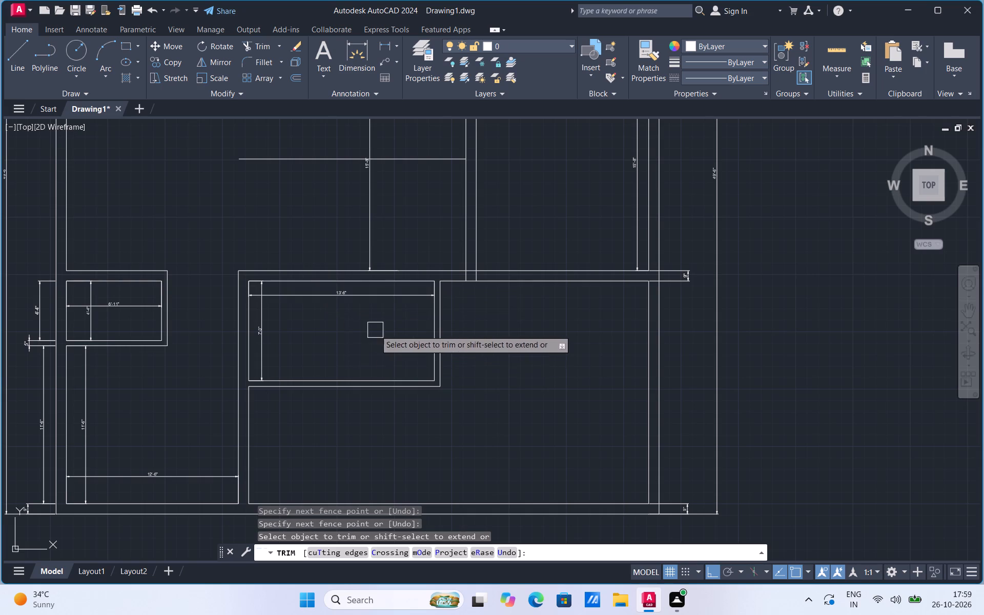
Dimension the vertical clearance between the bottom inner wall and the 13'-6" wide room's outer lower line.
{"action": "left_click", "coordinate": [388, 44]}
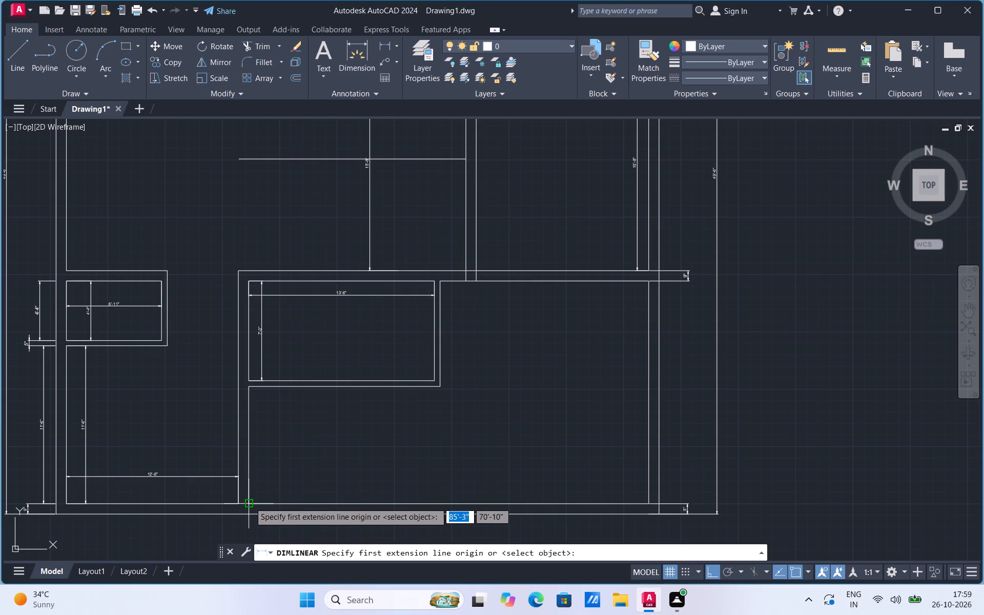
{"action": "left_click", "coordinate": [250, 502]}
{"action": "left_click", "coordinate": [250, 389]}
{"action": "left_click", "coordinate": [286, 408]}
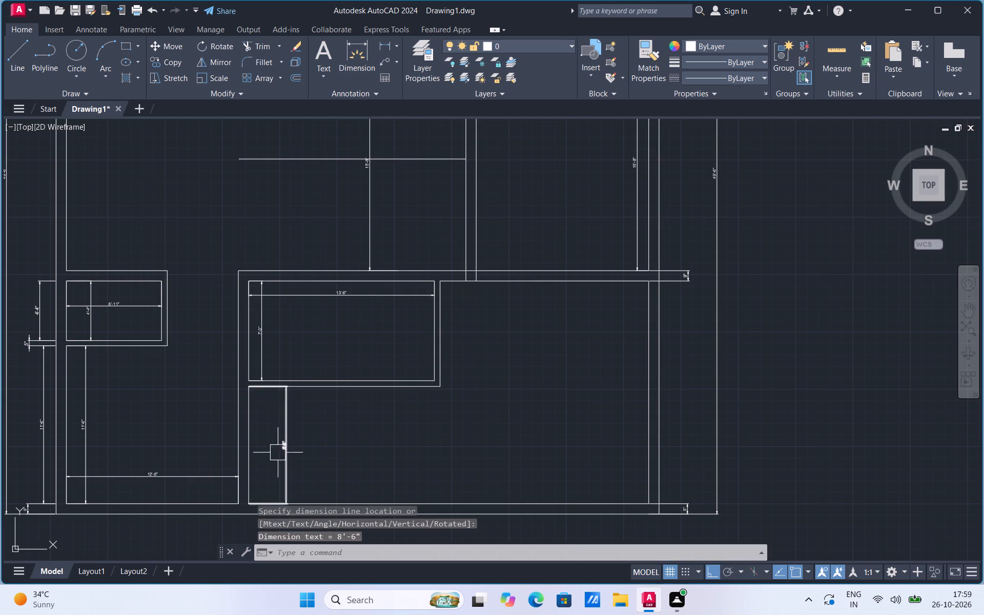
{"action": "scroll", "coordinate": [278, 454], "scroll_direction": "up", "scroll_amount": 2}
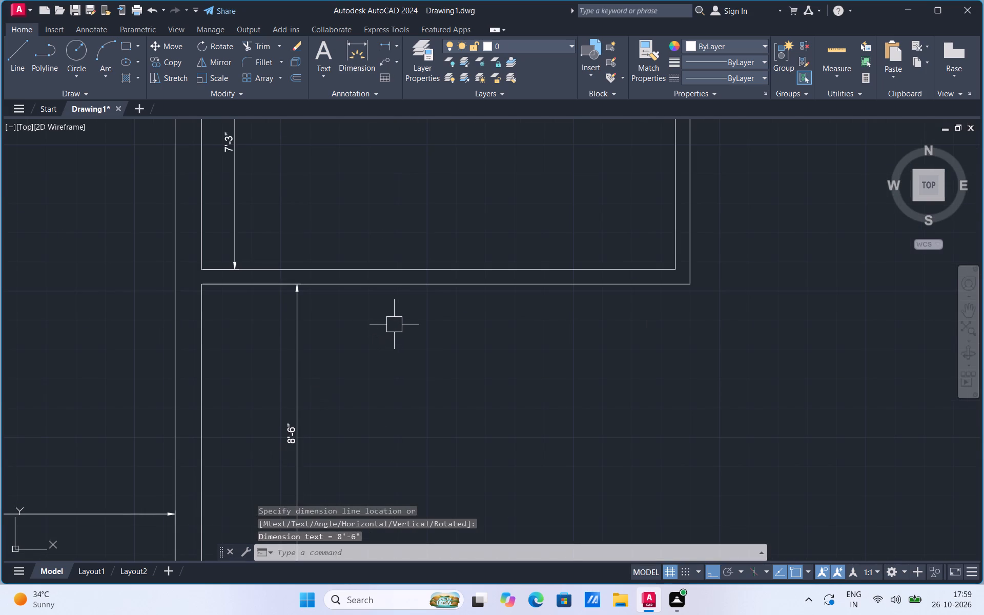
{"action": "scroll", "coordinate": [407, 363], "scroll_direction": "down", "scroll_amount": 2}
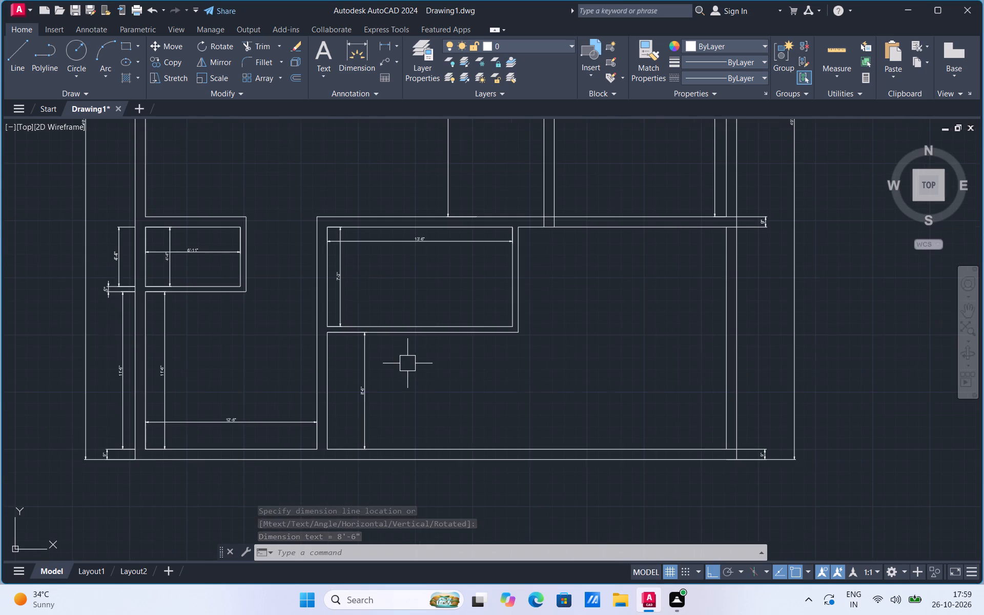
Move the outer lower line of the 13'-6" wide room's horizontal partition 4" downward.
{"action": "scroll", "coordinate": [452, 335], "scroll_direction": "up", "scroll_amount": 1}
{"action": "left_click", "coordinate": [454, 335]}
{"action": "right_click", "coordinate": [454, 335]}
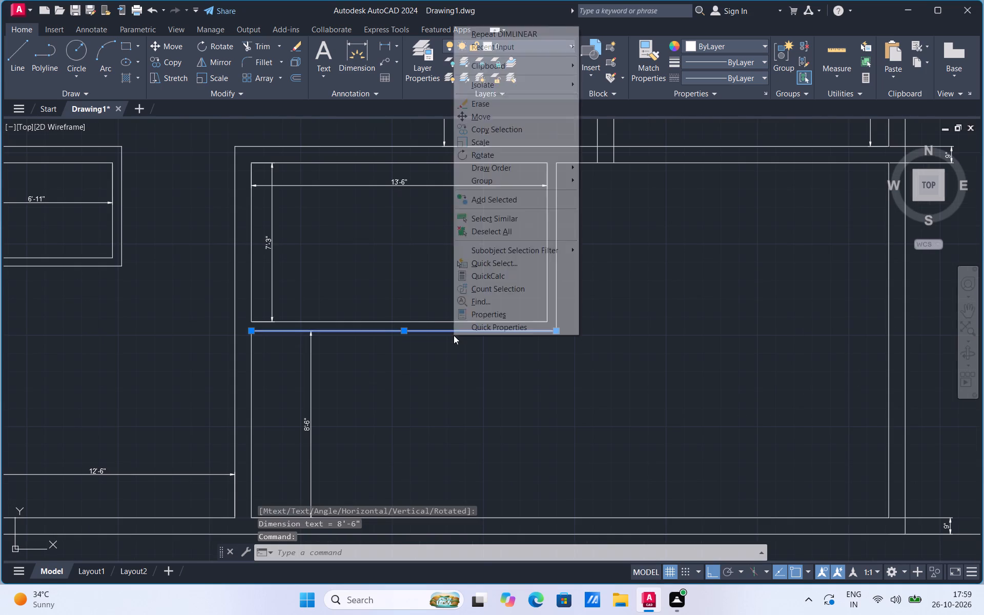
{"action": "left_click", "coordinate": [494, 121]}
{"action": "scroll", "coordinate": [550, 336], "scroll_direction": "up", "scroll_amount": 1}
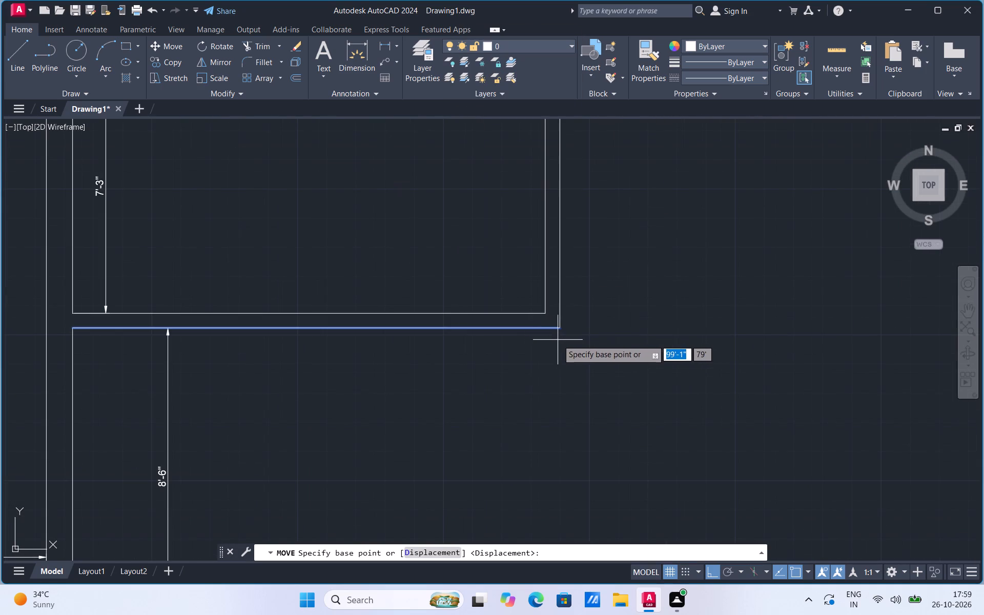
{"action": "left_click", "coordinate": [562, 330]}
{"action": "key", "text": "4"}
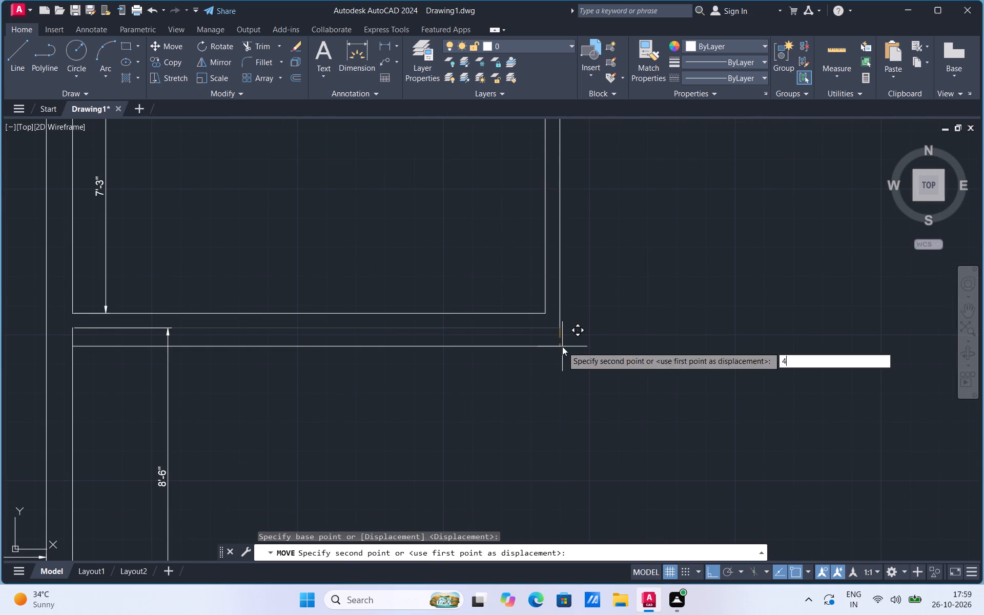
{"action": "key", "text": "Return"}
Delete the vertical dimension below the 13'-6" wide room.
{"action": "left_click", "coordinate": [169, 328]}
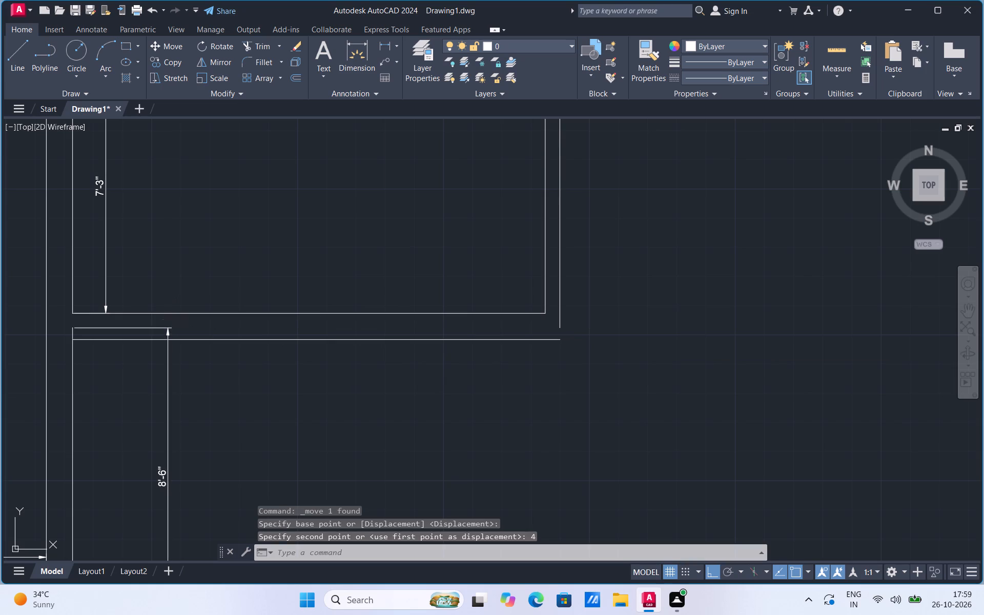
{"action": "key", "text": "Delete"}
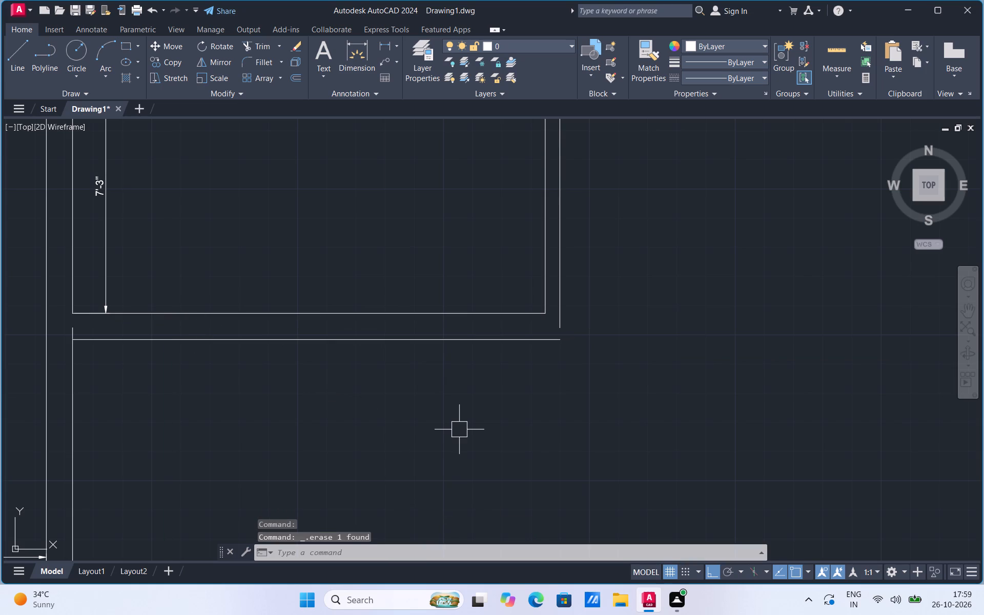
Join the moved line to the vertical partition's outer line with Fillet, and trim the left wall line's stub above it.
{"action": "key", "text": "f"}
{"action": "key", "text": "Return"}
{"action": "left_click", "coordinate": [537, 345]}
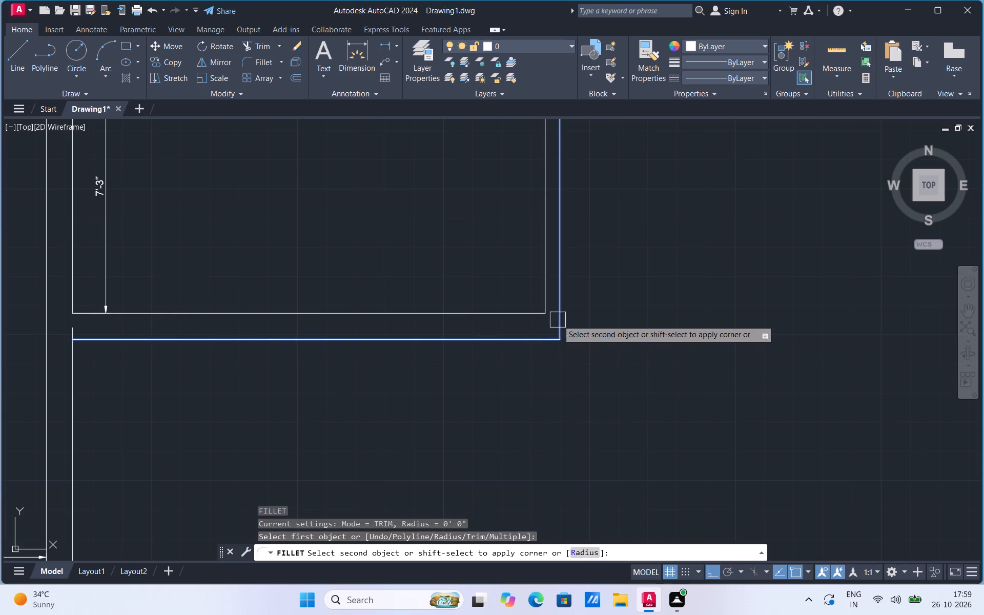
{"action": "left_click", "coordinate": [558, 320]}
{"action": "left_click", "coordinate": [259, 51]}
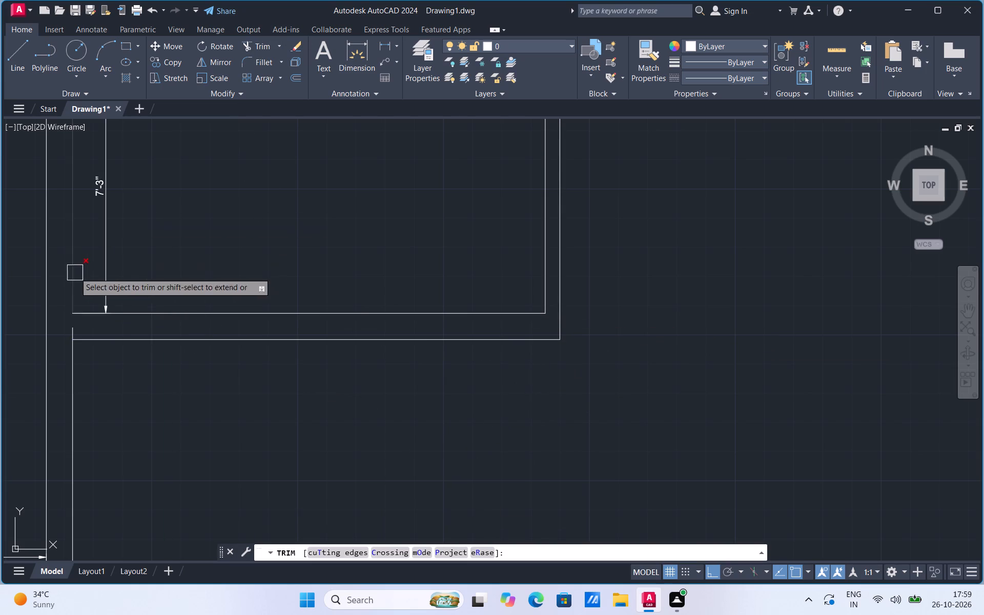
{"action": "left_click", "coordinate": [69, 329]}
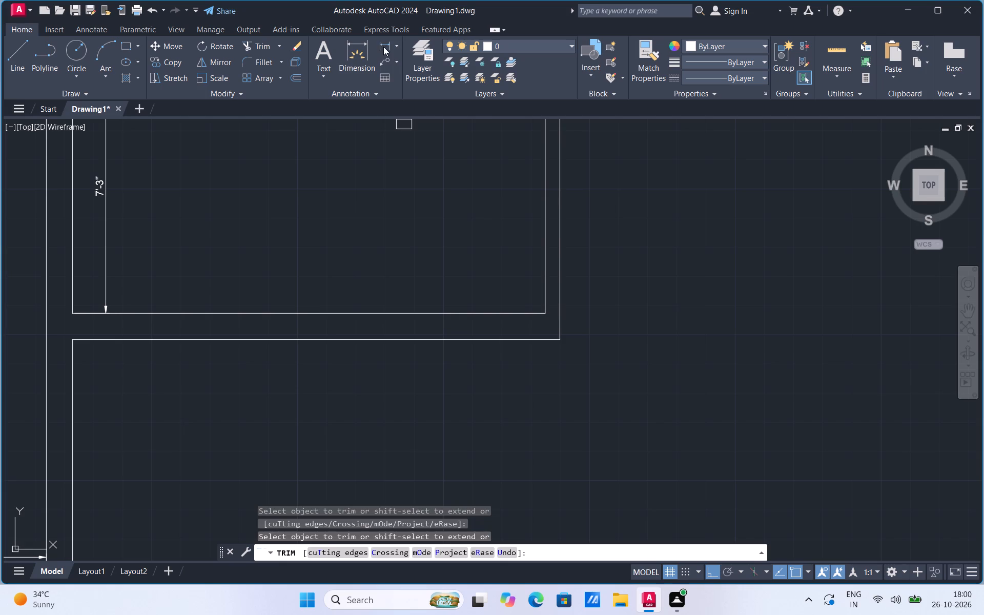
Dimension the height from the moved partition line to the bottom inner wall, placing it near the left wall.
{"action": "left_click", "coordinate": [383, 47]}
{"action": "scroll", "coordinate": [405, 252], "scroll_direction": "down", "scroll_amount": 1}
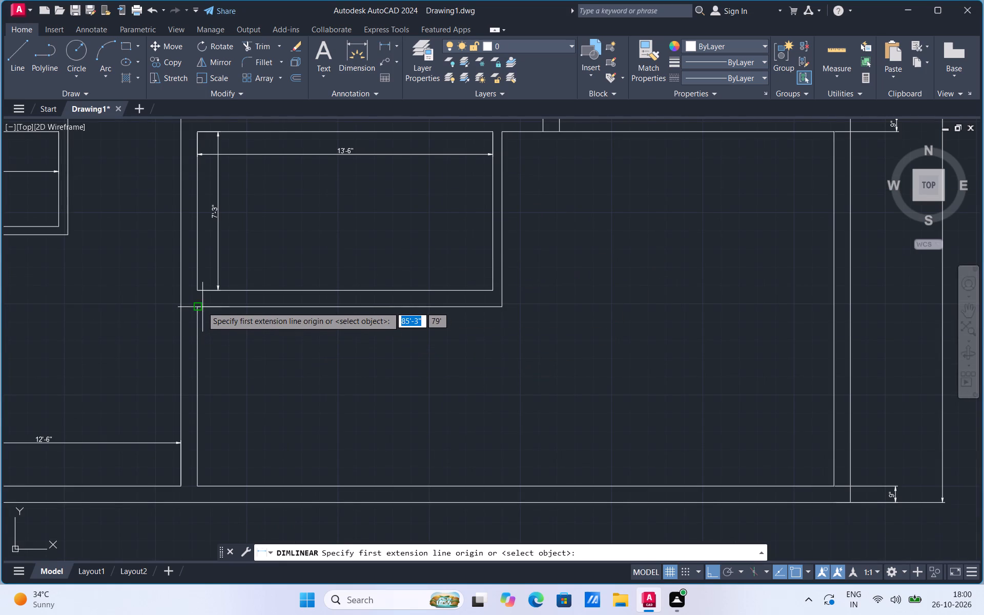
{"action": "left_click", "coordinate": [196, 307]}
{"action": "left_click", "coordinate": [198, 485]}
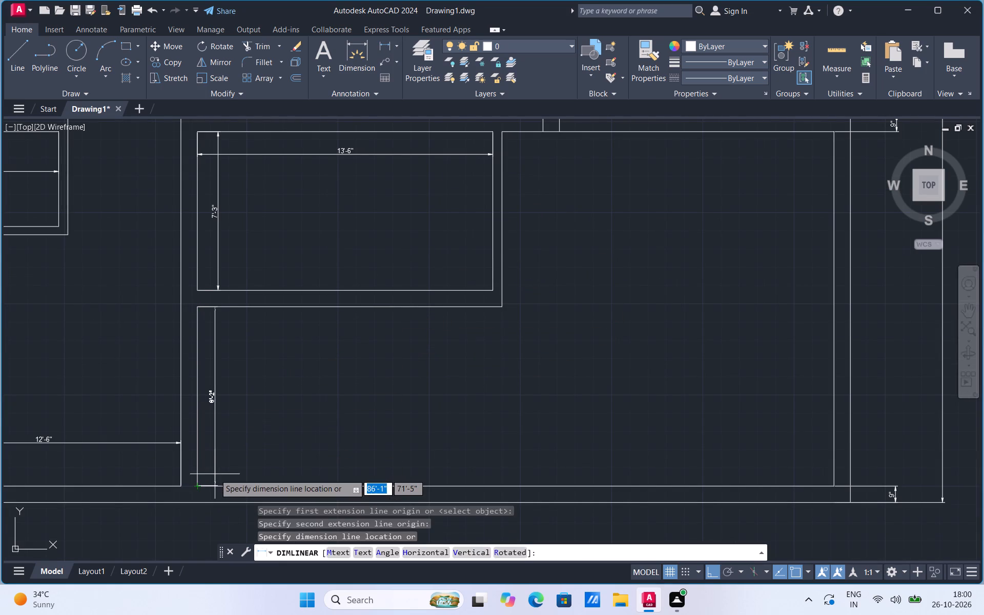
{"action": "left_click", "coordinate": [215, 474]}
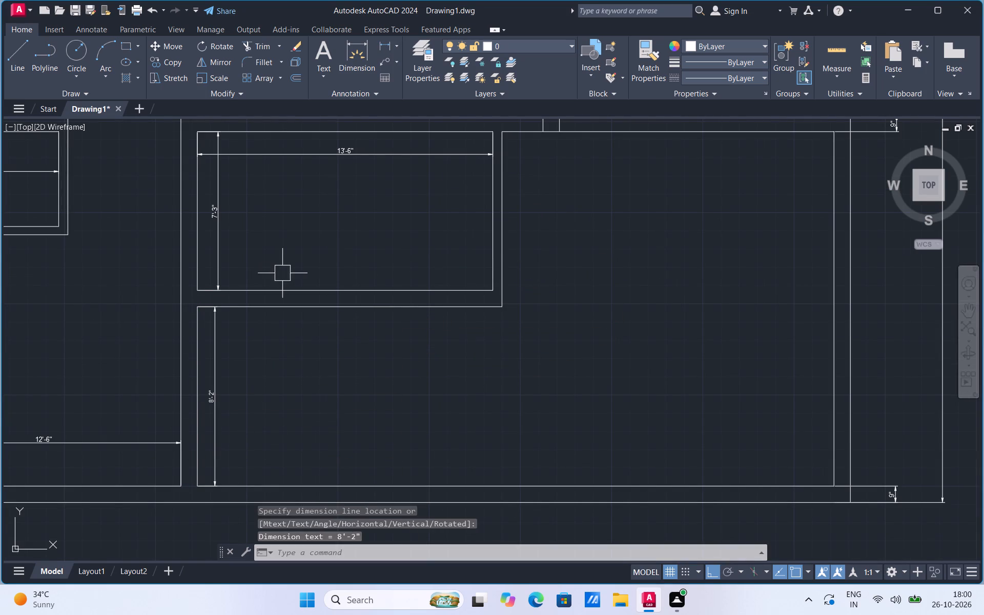
{"action": "scroll", "coordinate": [327, 386], "scroll_direction": "down", "scroll_amount": 2}
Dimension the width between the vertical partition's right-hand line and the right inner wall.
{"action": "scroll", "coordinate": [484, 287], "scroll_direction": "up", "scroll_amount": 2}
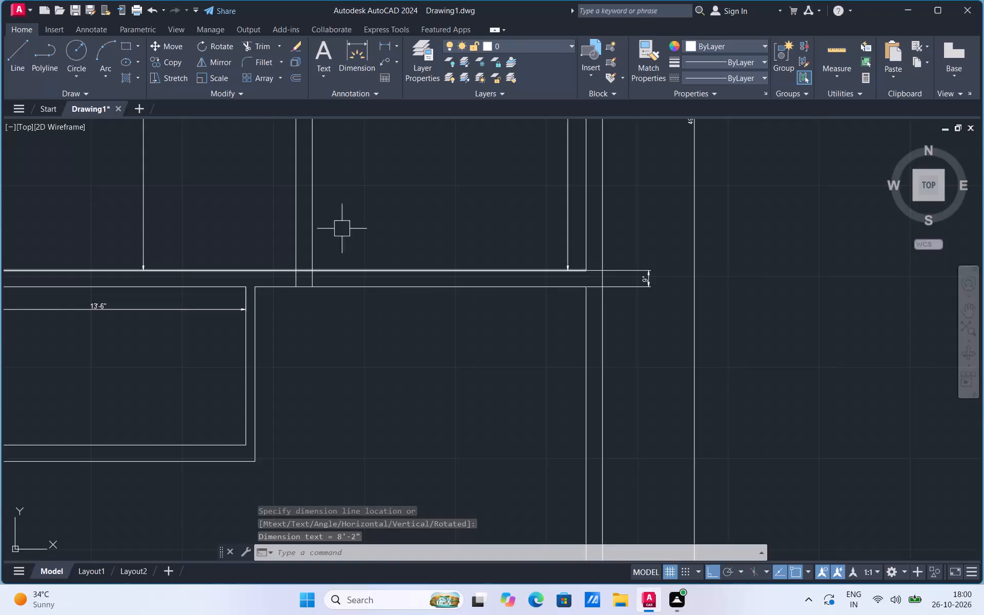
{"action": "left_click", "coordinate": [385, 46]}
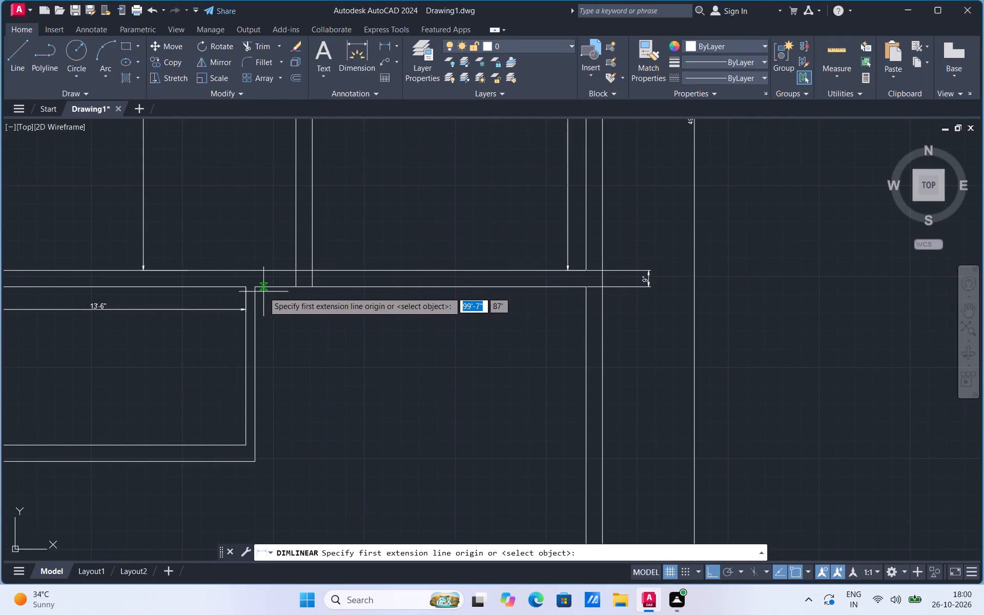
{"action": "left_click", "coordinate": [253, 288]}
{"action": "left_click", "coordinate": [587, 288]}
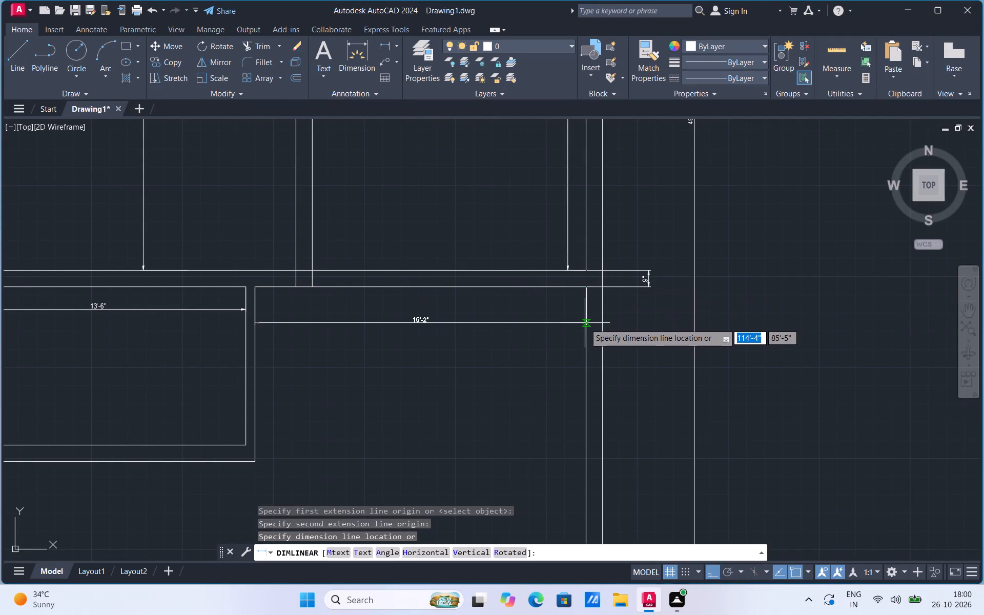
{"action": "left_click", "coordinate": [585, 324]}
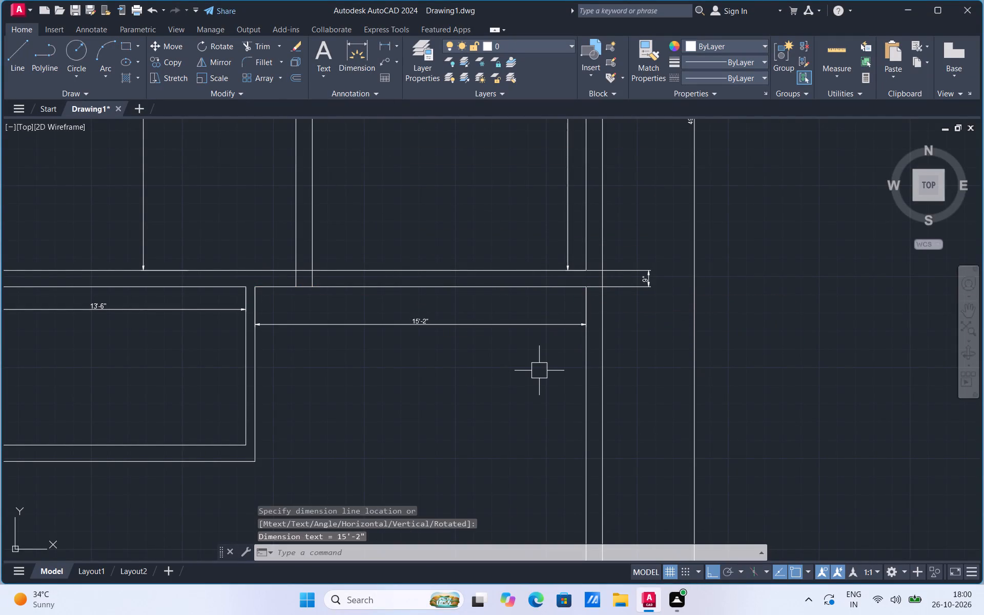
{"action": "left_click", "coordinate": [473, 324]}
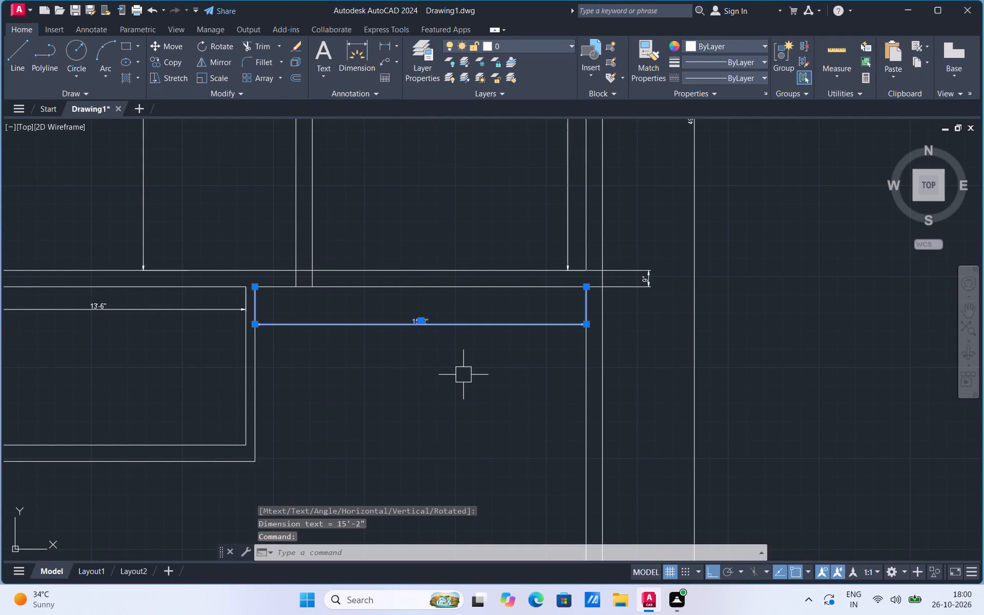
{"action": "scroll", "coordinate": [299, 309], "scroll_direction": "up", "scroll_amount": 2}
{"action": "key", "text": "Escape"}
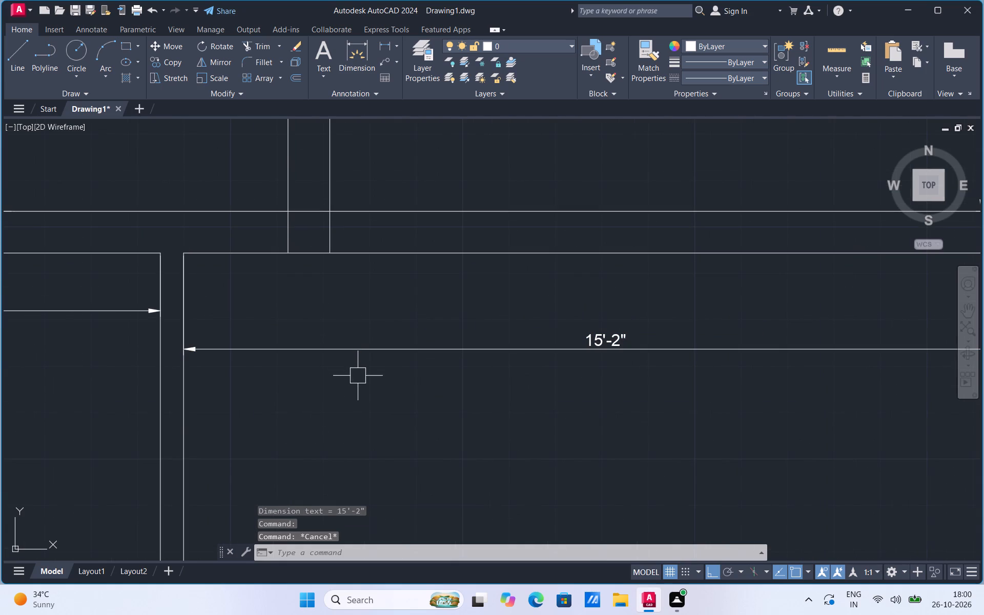
Move the right-hand line of the 13'-6" wide room's vertical partition 4" to the right.
{"action": "left_click", "coordinate": [190, 434]}
{"action": "right_click", "coordinate": [190, 434]}
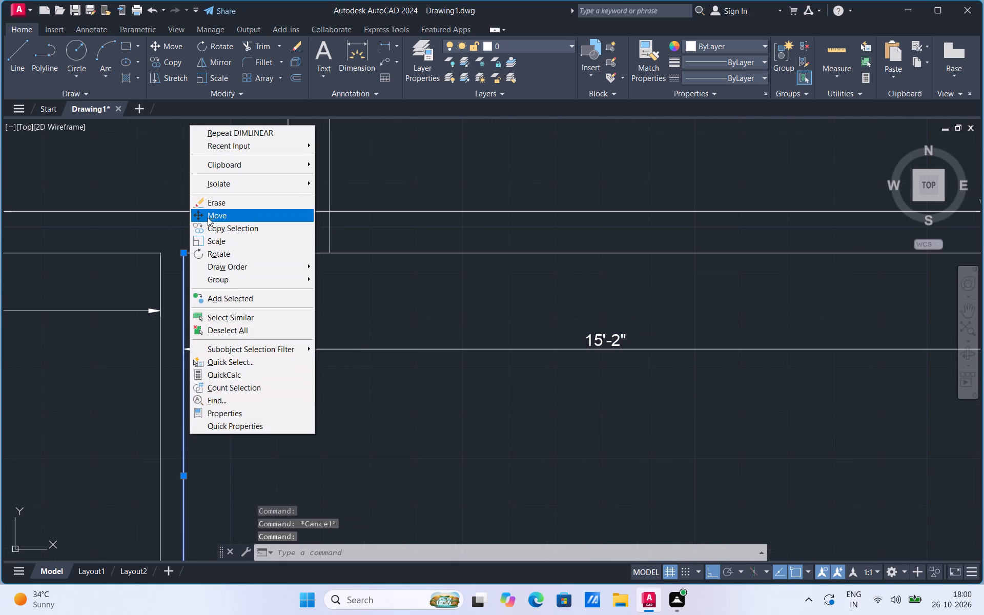
{"action": "left_click", "coordinate": [208, 217]}
{"action": "left_click", "coordinate": [185, 255]}
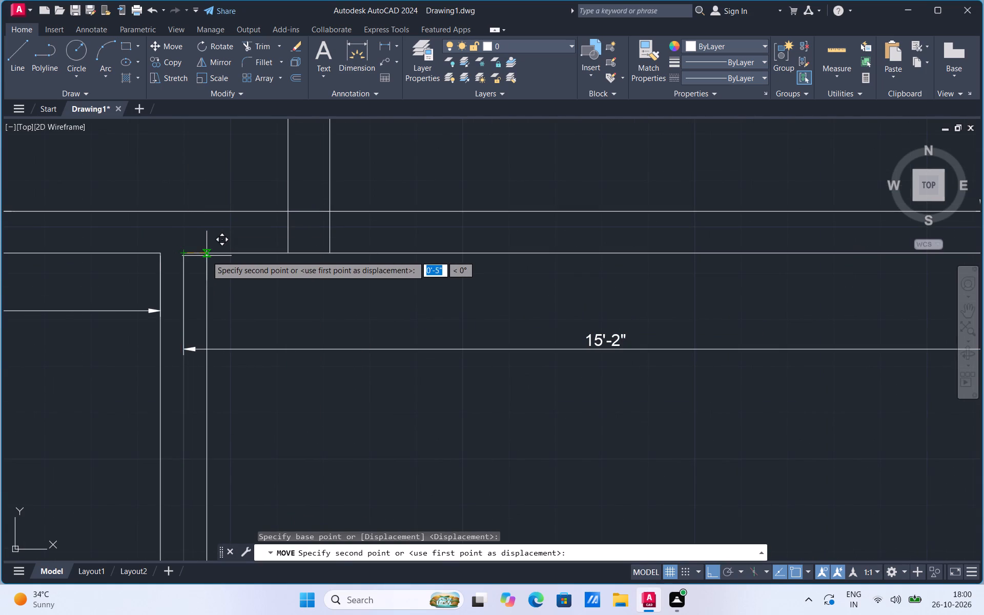
{"action": "key", "text": "4"}
{"action": "key", "text": "Return"}
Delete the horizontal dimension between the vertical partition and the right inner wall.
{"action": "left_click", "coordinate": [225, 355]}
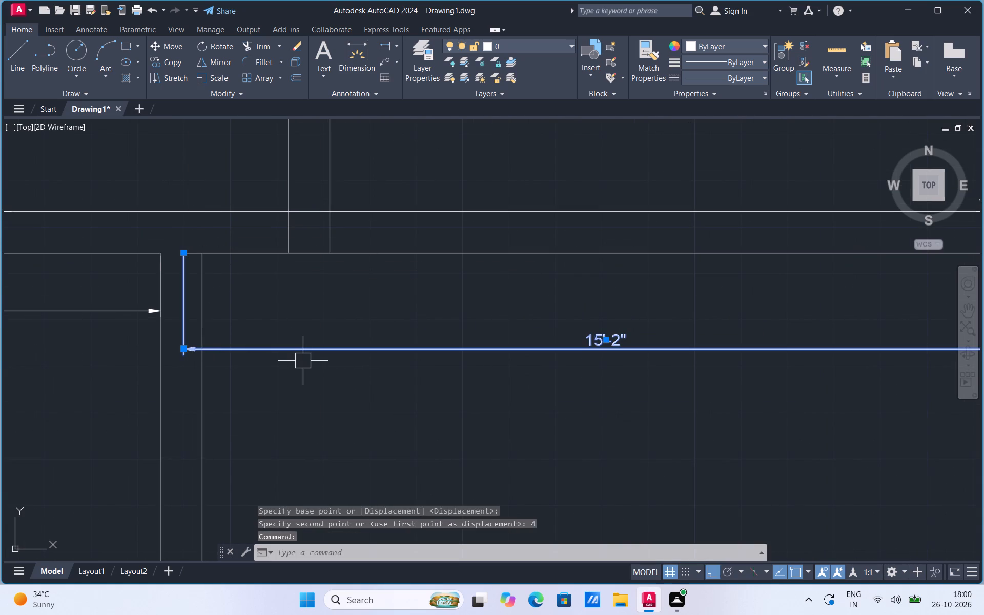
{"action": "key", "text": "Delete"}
Trim the short stub of the upper horizontal wall line between the two vertical partition lines.
{"action": "left_click", "coordinate": [258, 43]}
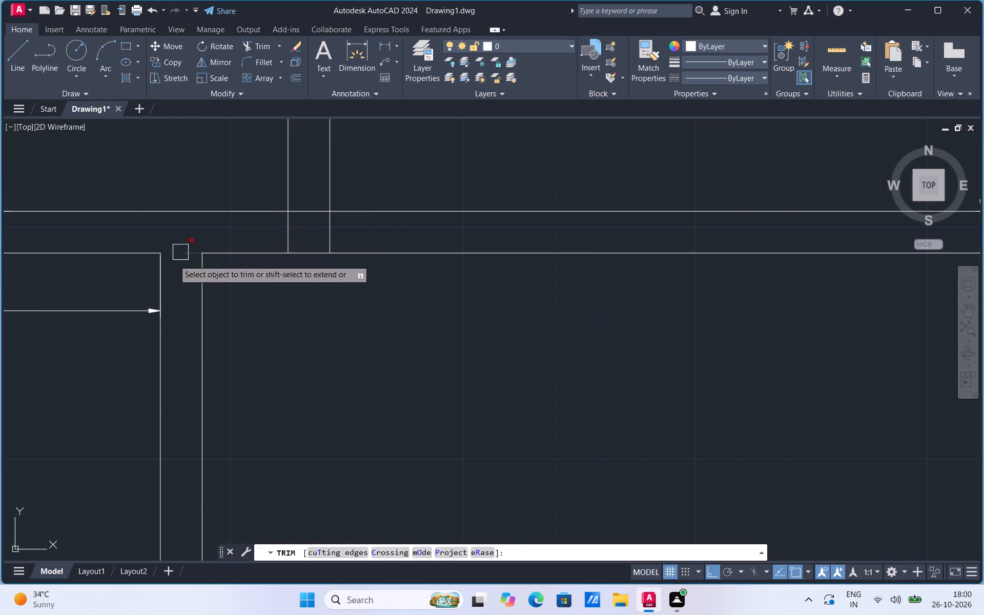
{"action": "left_click", "coordinate": [182, 257]}
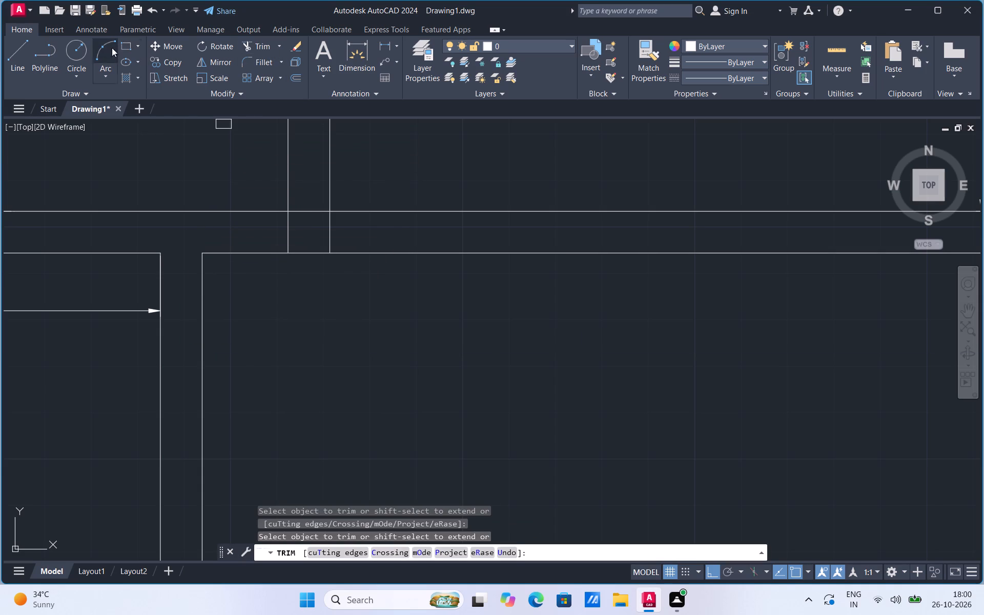
Dimension the width from the moved vertical partition line to the right inner wall, just below the upper wall.
{"action": "left_click", "coordinate": [388, 45]}
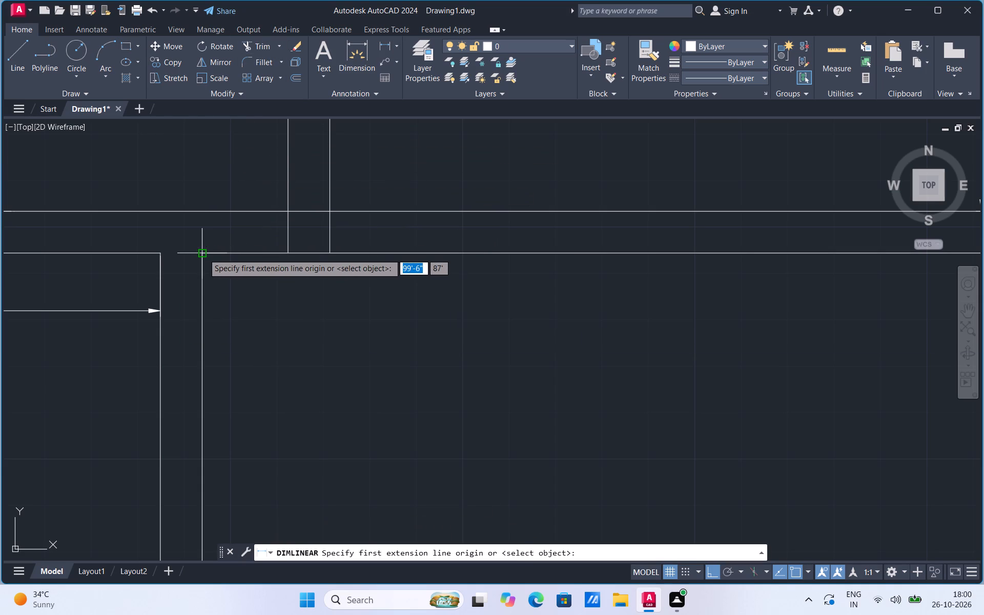
{"action": "left_click", "coordinate": [203, 254]}
{"action": "scroll", "coordinate": [203, 254], "scroll_direction": "down", "scroll_amount": 2}
{"action": "left_click", "coordinate": [522, 254]}
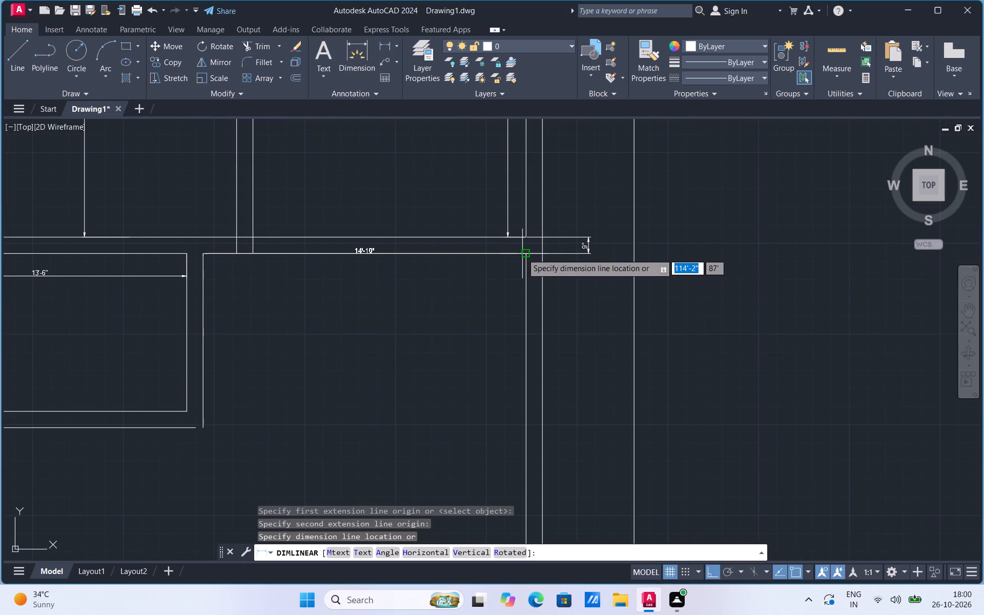
{"action": "left_click", "coordinate": [521, 270]}
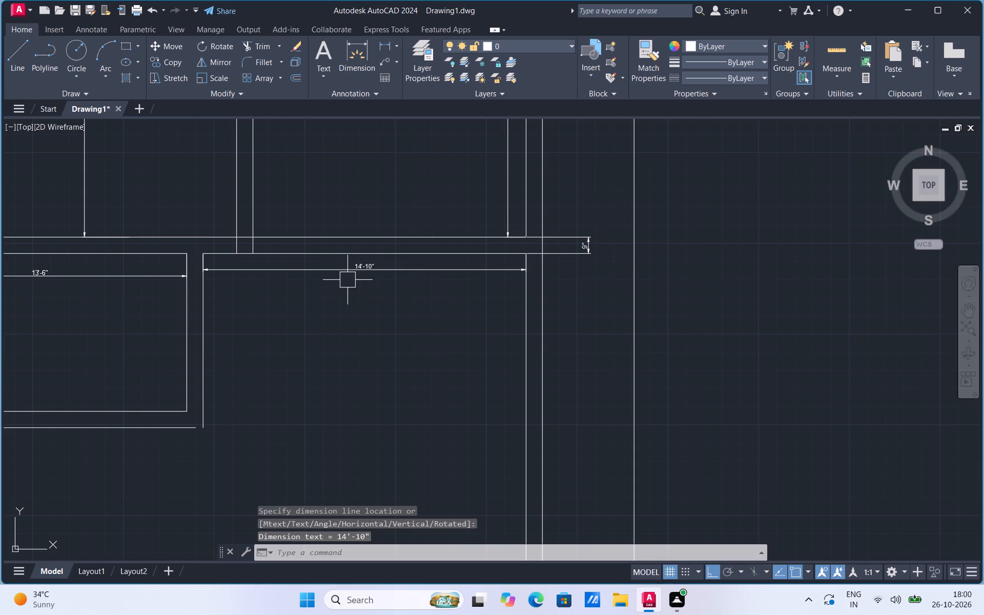
{"action": "scroll", "coordinate": [391, 233], "scroll_direction": "down", "scroll_amount": 1}
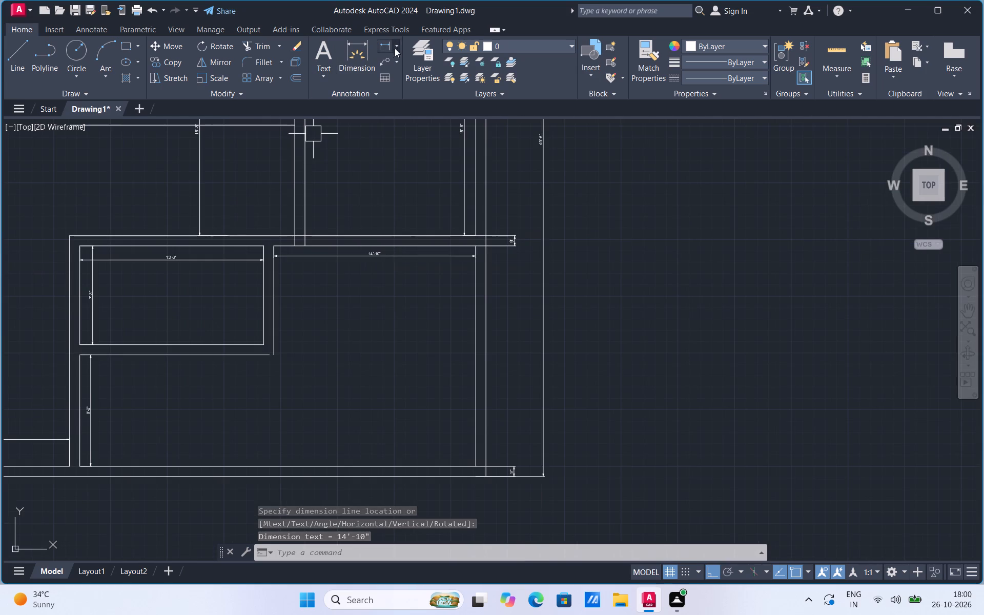
Dimension the L-shaped area's full height along the right inner wall, from the upper wall to the bottom inner wall.
{"action": "left_click", "coordinate": [384, 47]}
{"action": "scroll", "coordinate": [450, 239], "scroll_direction": "up", "scroll_amount": 1}
{"action": "left_click", "coordinate": [492, 250]}
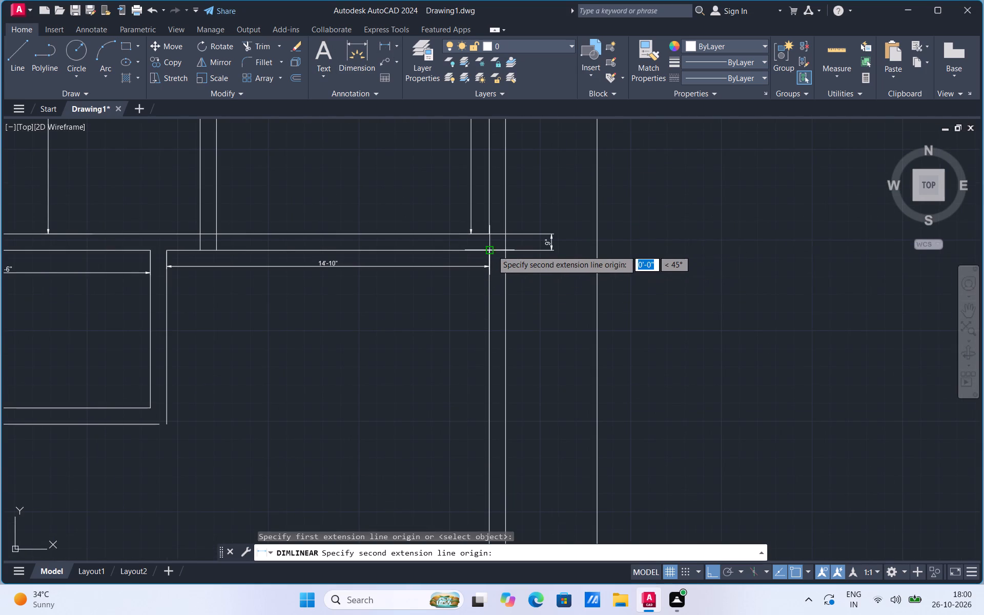
{"action": "scroll", "coordinate": [492, 251], "scroll_direction": "down", "scroll_amount": 1}
{"action": "left_click", "coordinate": [491, 471]}
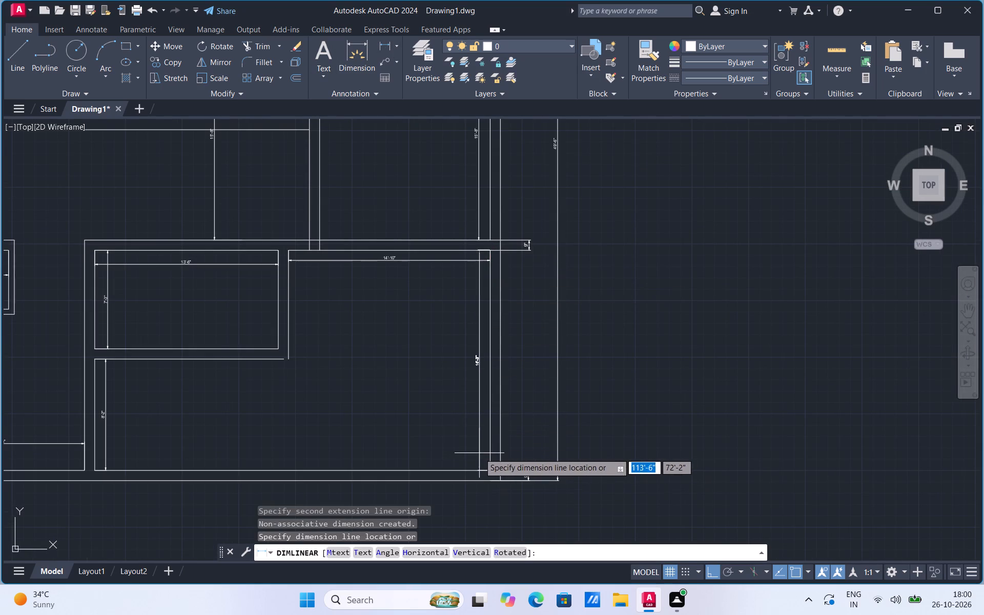
{"action": "left_click", "coordinate": [479, 453]}
{"action": "scroll", "coordinate": [455, 391], "scroll_direction": "up", "scroll_amount": 3}
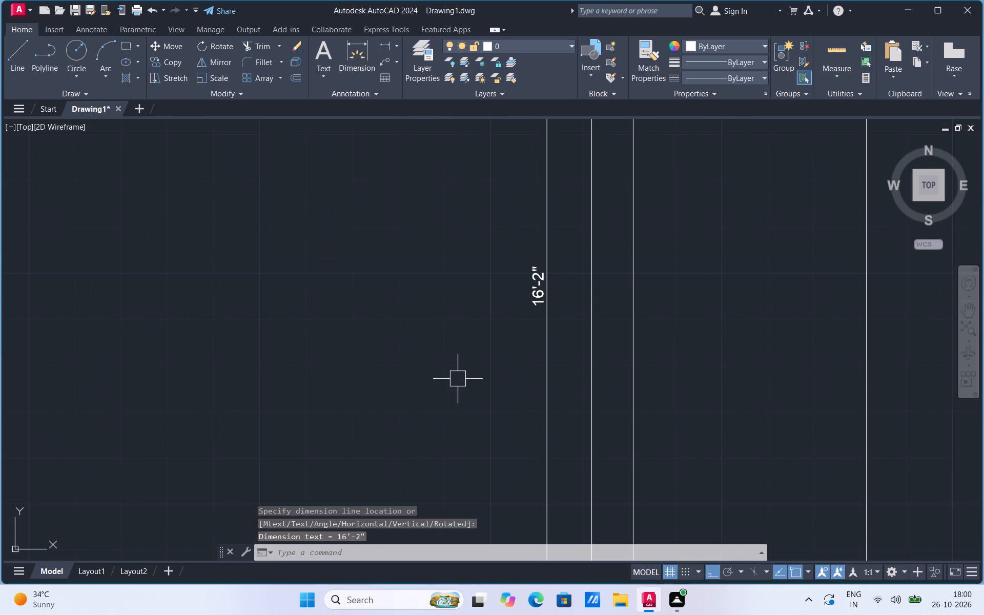
Fillet the horizontal and vertical outer partition lines into a square corner below the 13'-6" wide room, using zero radius.
{"action": "scroll", "coordinate": [463, 383], "scroll_direction": "down", "scroll_amount": 3}
{"action": "scroll", "coordinate": [383, 238], "scroll_direction": "up", "scroll_amount": 1}
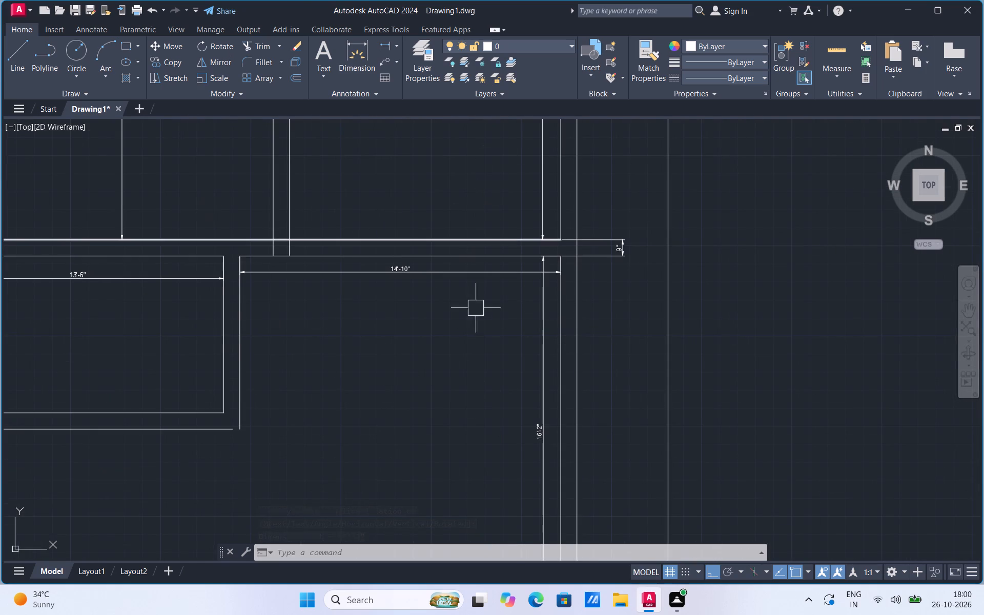
{"action": "type", "text": "EX"}
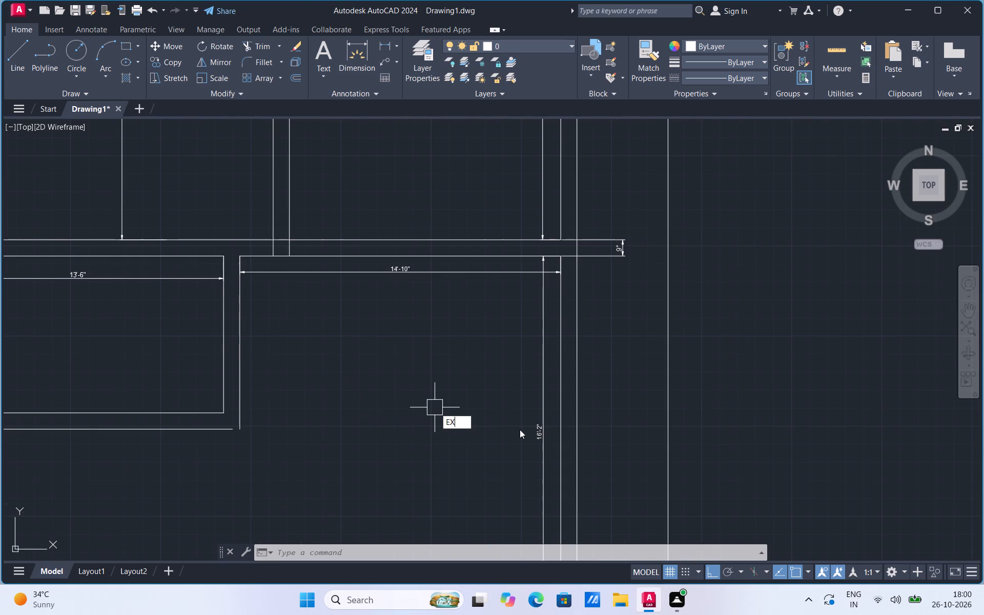
{"action": "key", "text": "Escape"}
{"action": "key", "text": "f"}
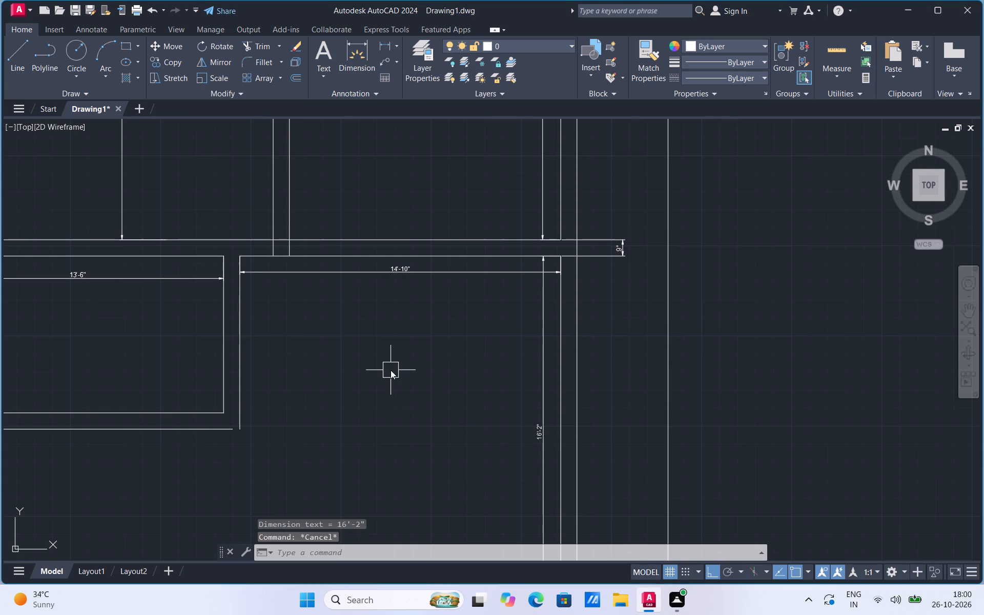
{"action": "key", "text": "Return"}
{"action": "left_click", "coordinate": [224, 428]}
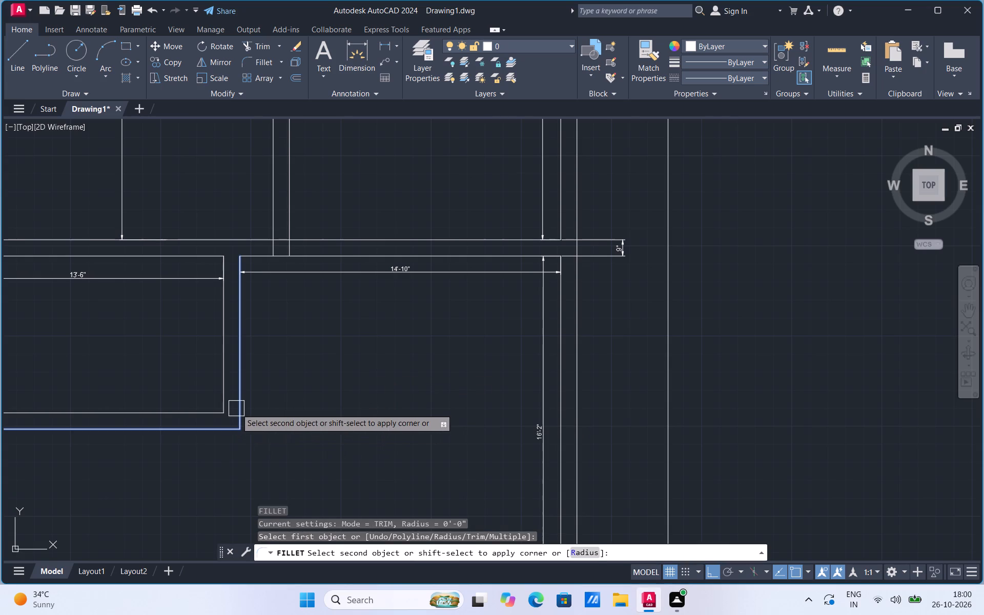
{"action": "left_click", "coordinate": [243, 397]}
{"action": "key", "text": "Escape"}
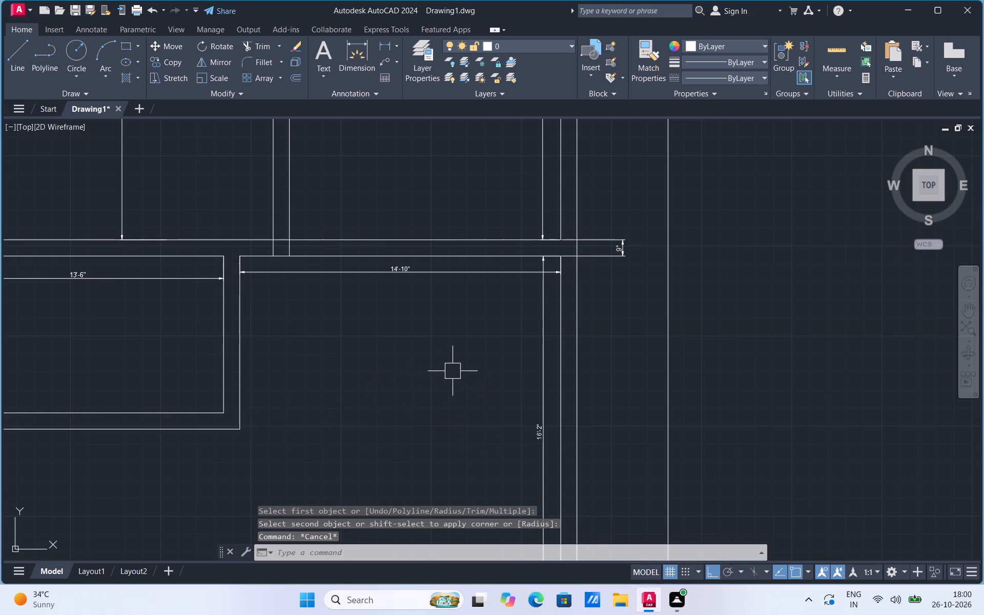
Examine the wall junctions and dimensions of the rooms across the lower half of the plan.
{"action": "scroll", "coordinate": [534, 409], "scroll_direction": "down", "scroll_amount": 3}
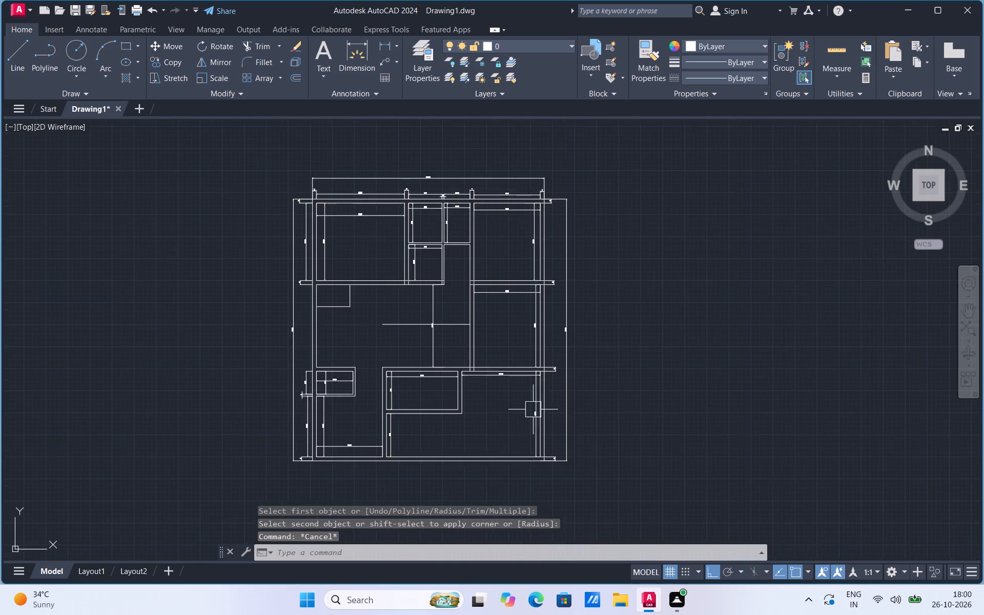
{"action": "scroll", "coordinate": [486, 470], "scroll_direction": "up", "scroll_amount": 2}
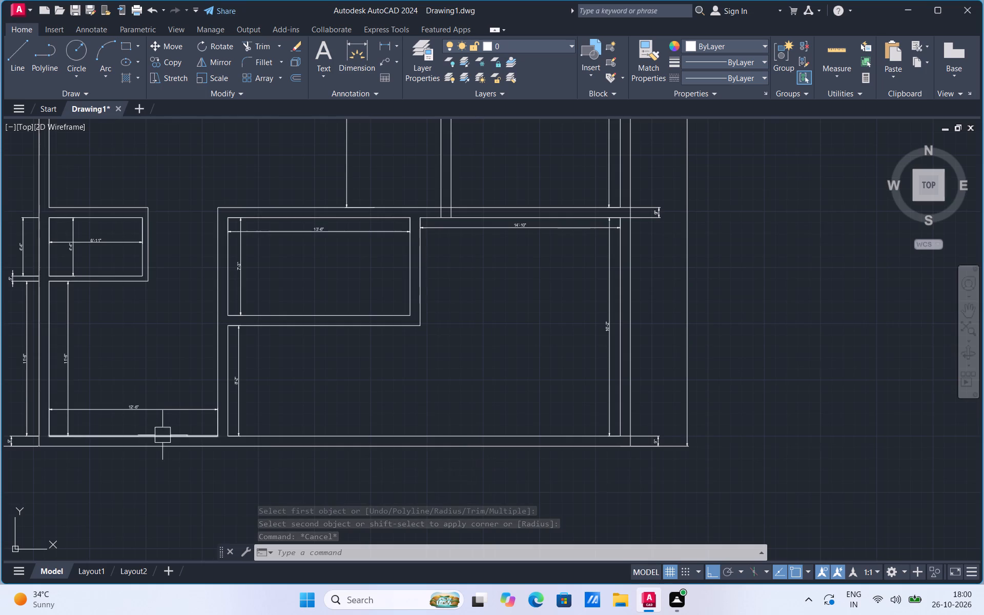
{"action": "scroll", "coordinate": [164, 392], "scroll_direction": "up", "scroll_amount": 2}
{"action": "scroll", "coordinate": [261, 325], "scroll_direction": "down", "scroll_amount": 1}
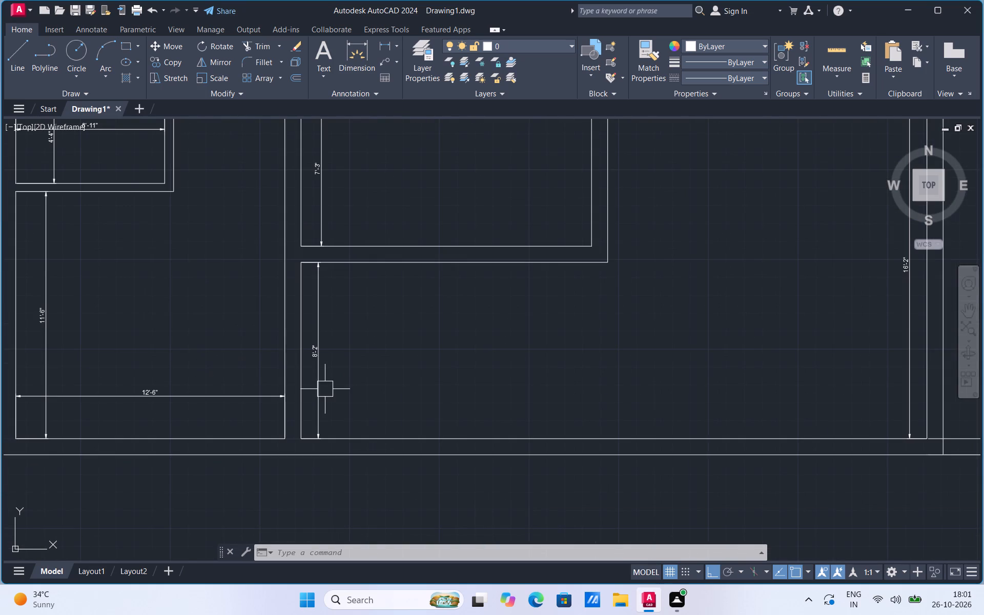
{"action": "scroll", "coordinate": [347, 408], "scroll_direction": "up", "scroll_amount": 2}
{"action": "scroll", "coordinate": [285, 364], "scroll_direction": "down", "scroll_amount": 3}
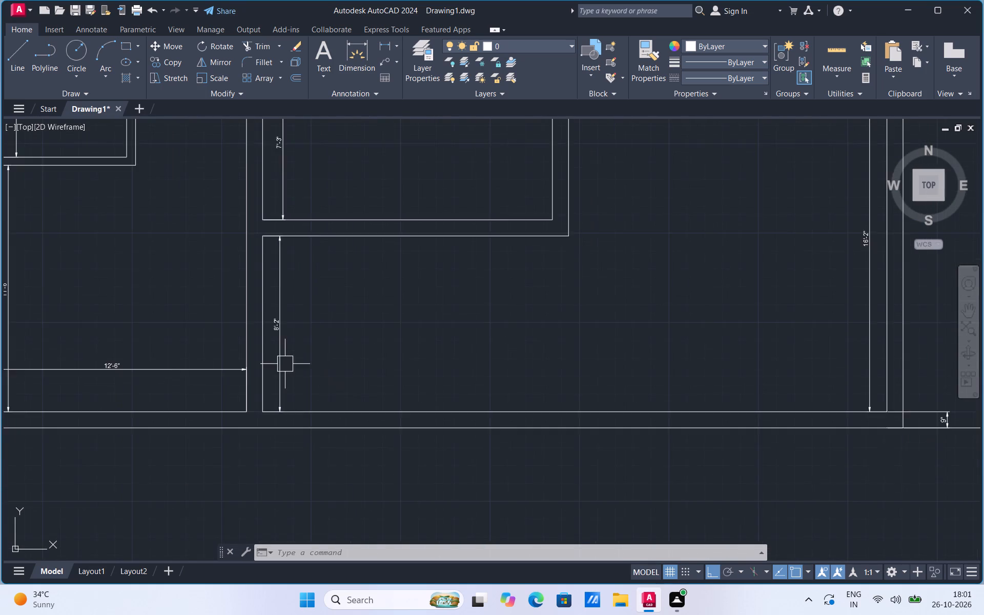
{"action": "scroll", "coordinate": [285, 375], "scroll_direction": "up", "scroll_amount": 2}
{"action": "scroll", "coordinate": [306, 414], "scroll_direction": "down", "scroll_amount": 2}
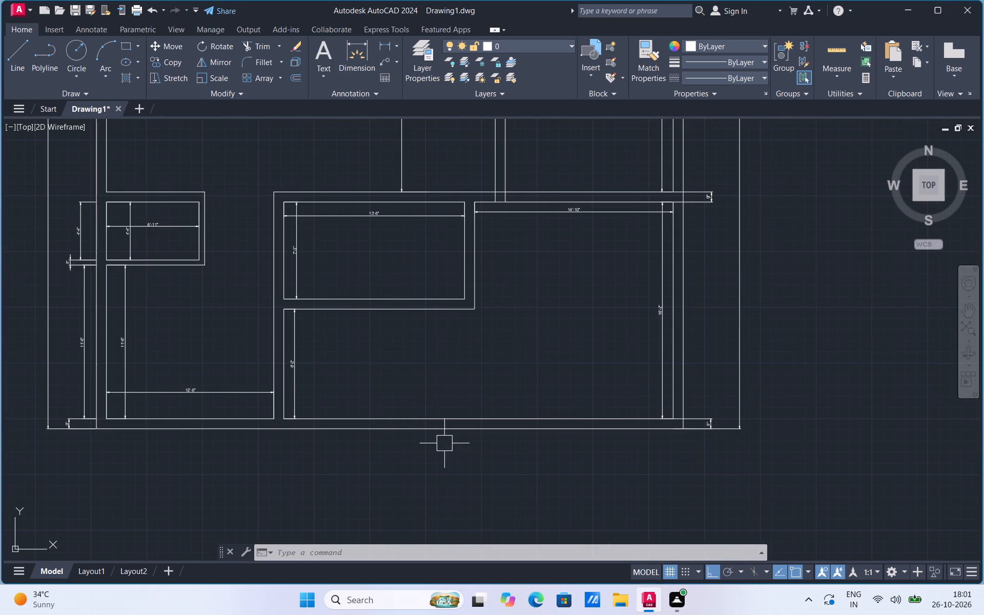
{"action": "scroll", "coordinate": [447, 455], "scroll_direction": "down", "scroll_amount": 3}
{"action": "scroll", "coordinate": [322, 468], "scroll_direction": "up", "scroll_amount": 1}
{"action": "scroll", "coordinate": [463, 447], "scroll_direction": "up", "scroll_amount": 1}
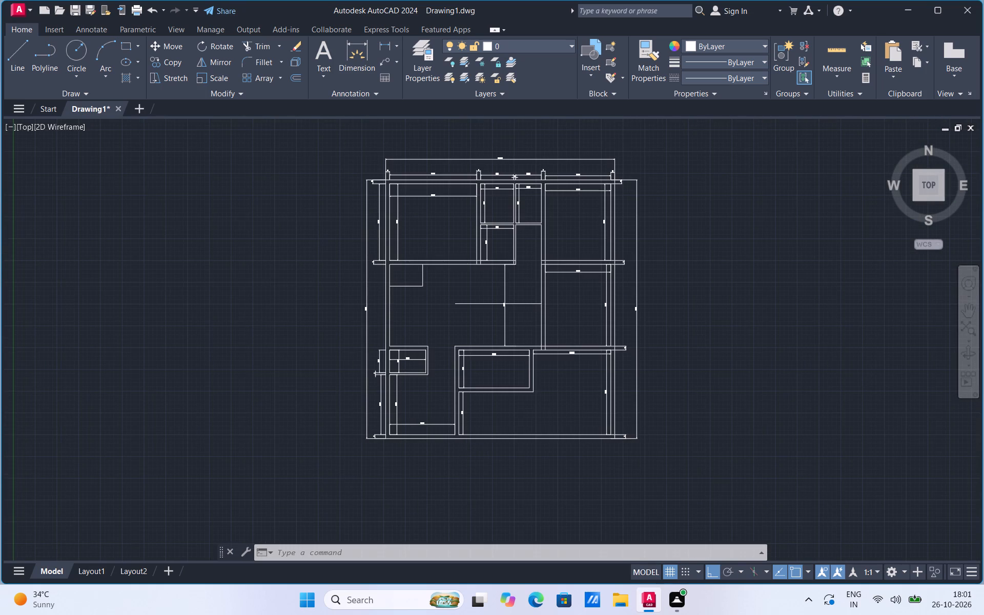
{"action": "scroll", "coordinate": [463, 447], "scroll_direction": "up", "scroll_amount": 2}
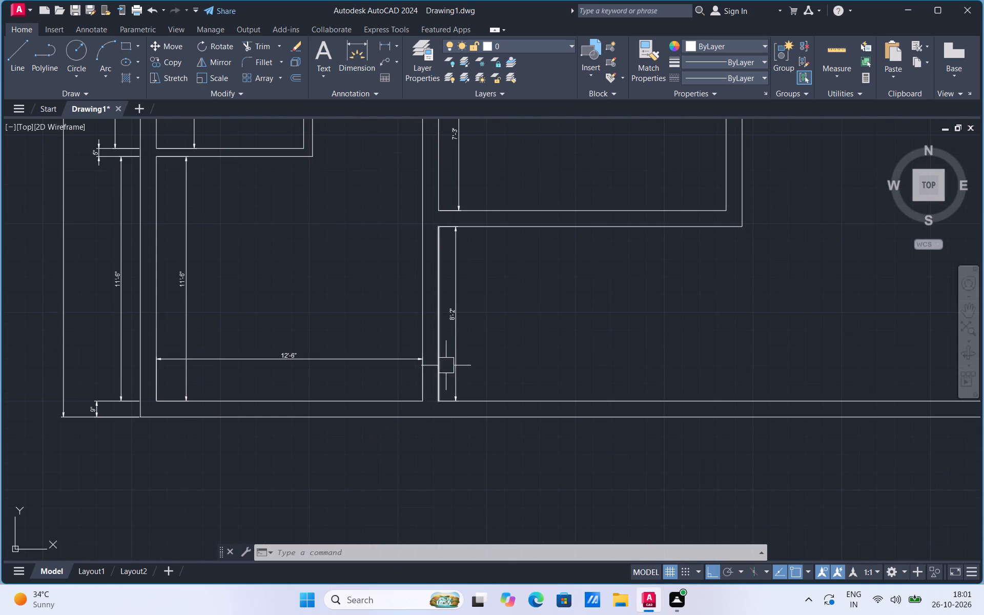
{"action": "scroll", "coordinate": [474, 412], "scroll_direction": "down", "scroll_amount": 1}
{"action": "scroll", "coordinate": [268, 319], "scroll_direction": "up", "scroll_amount": 1}
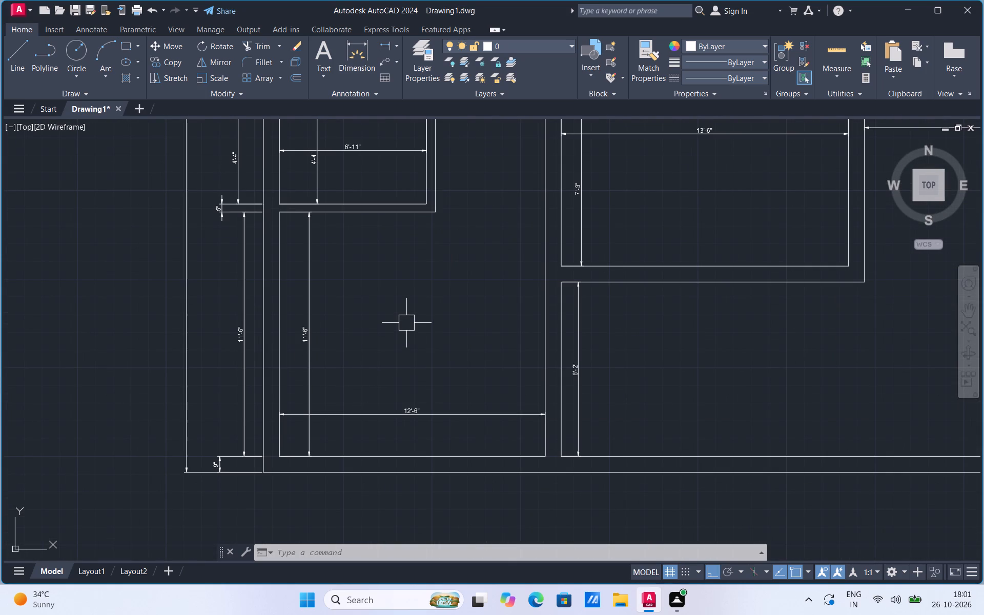
{"action": "scroll", "coordinate": [411, 462], "scroll_direction": "down", "scroll_amount": 1}
{"action": "scroll", "coordinate": [381, 254], "scroll_direction": "up", "scroll_amount": 1}
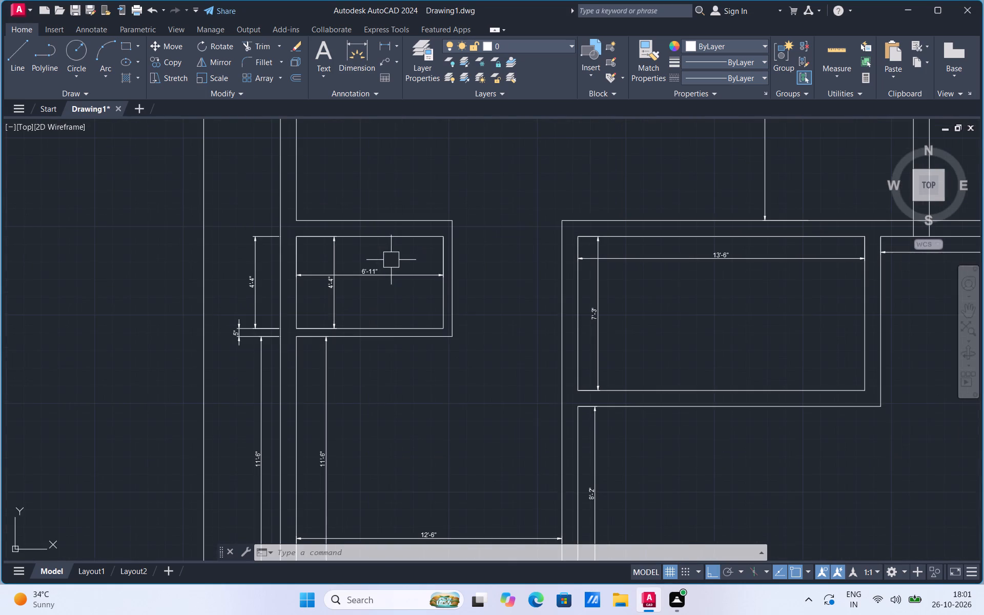
Extend the inner right line of the 6'-11" wide room down to the outer line of its bottom partition.
{"action": "scroll", "coordinate": [391, 260], "scroll_direction": "up", "scroll_amount": 1}
{"action": "type", "text": "EX"}
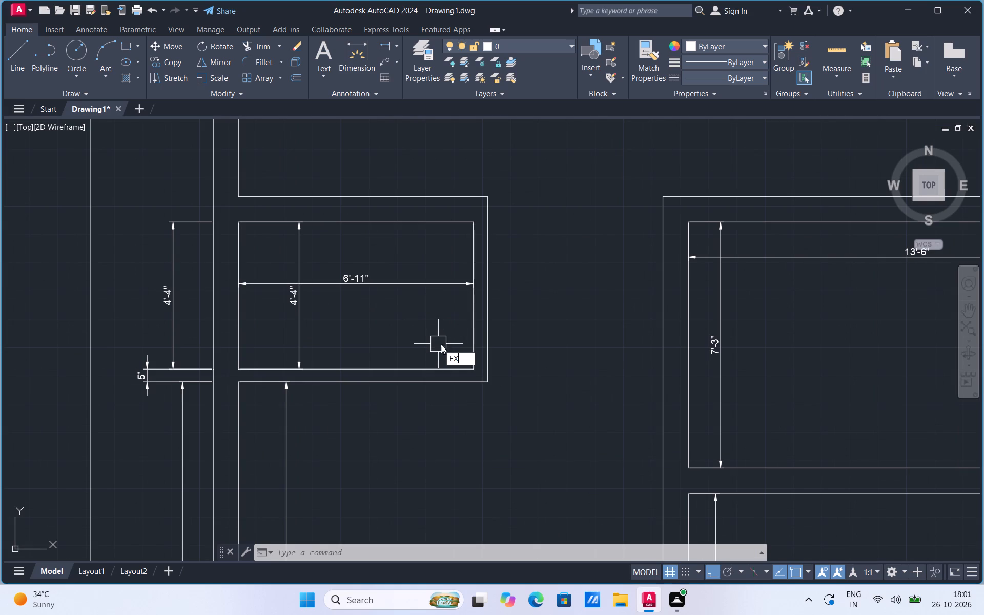
{"action": "left_click", "coordinate": [505, 369]}
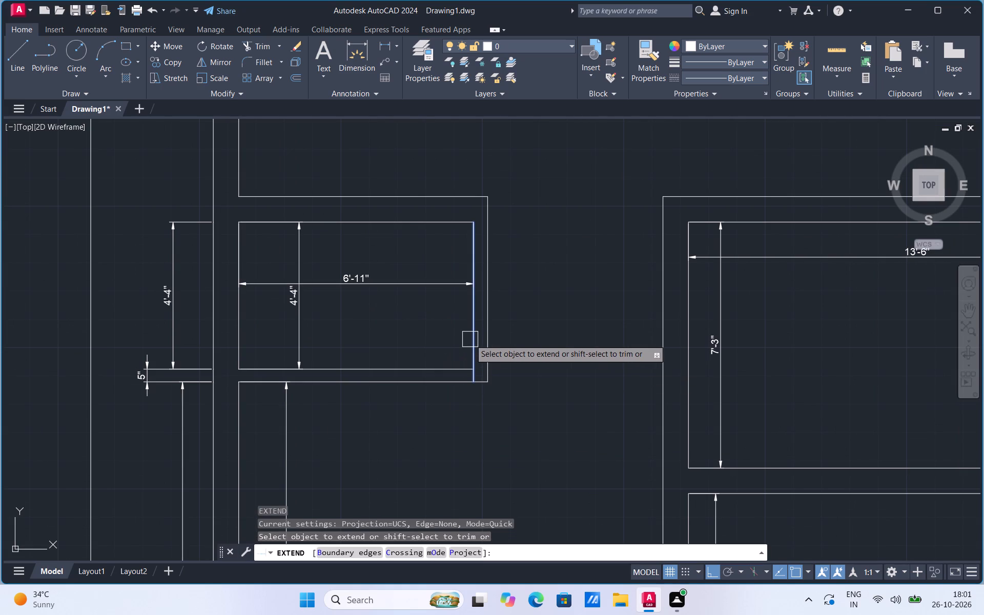
{"action": "left_click", "coordinate": [470, 339]}
{"action": "scroll", "coordinate": [478, 442], "scroll_direction": "down", "scroll_amount": 2}
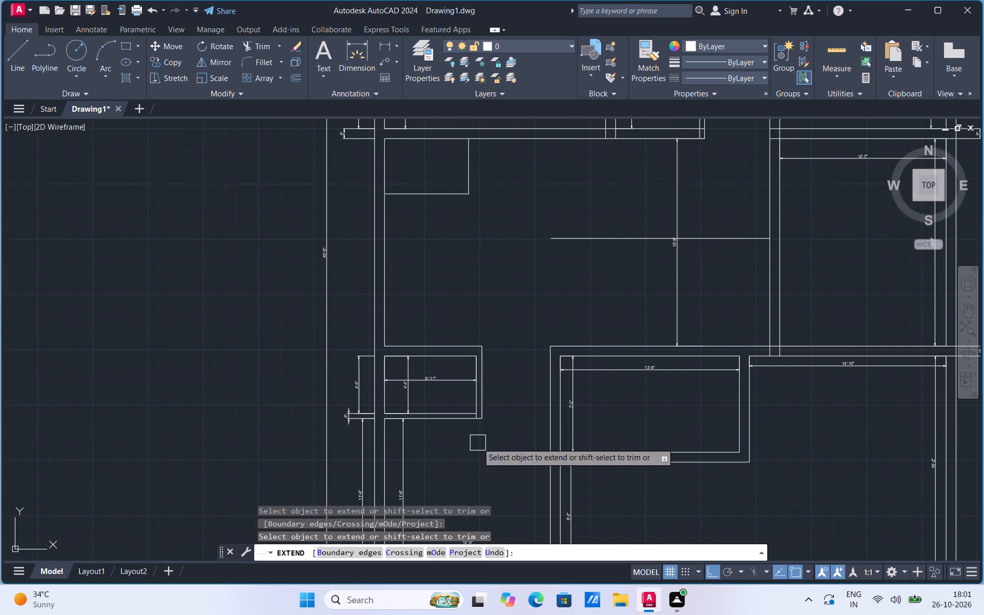
Draw a line about 6'-4" long along the top of the small enclosure beside the left inner wall.
{"action": "scroll", "coordinate": [478, 443], "scroll_direction": "down", "scroll_amount": 2}
{"action": "scroll", "coordinate": [606, 310], "scroll_direction": "up", "scroll_amount": 2}
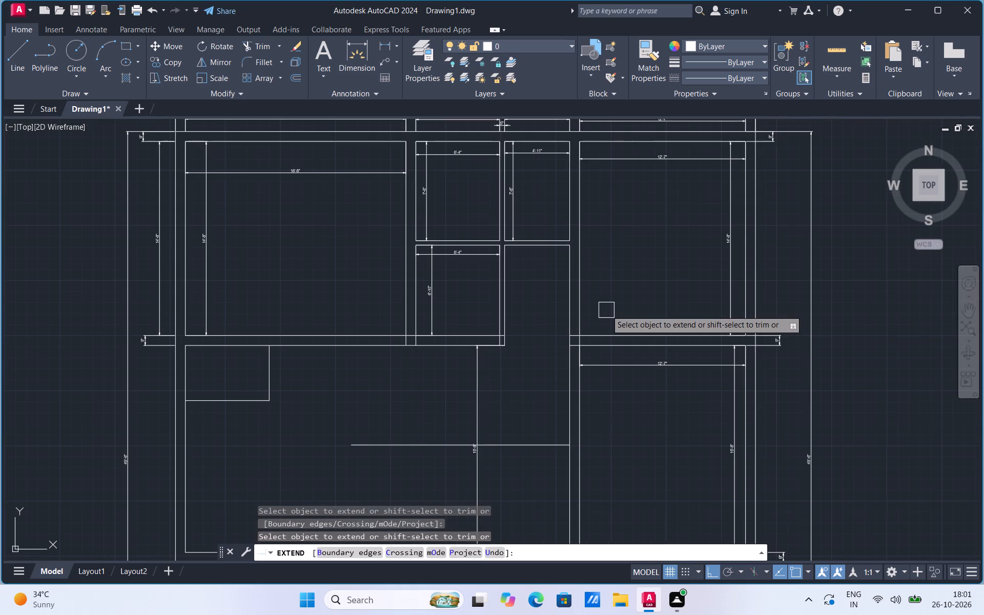
{"action": "scroll", "coordinate": [606, 310], "scroll_direction": "up", "scroll_amount": 1}
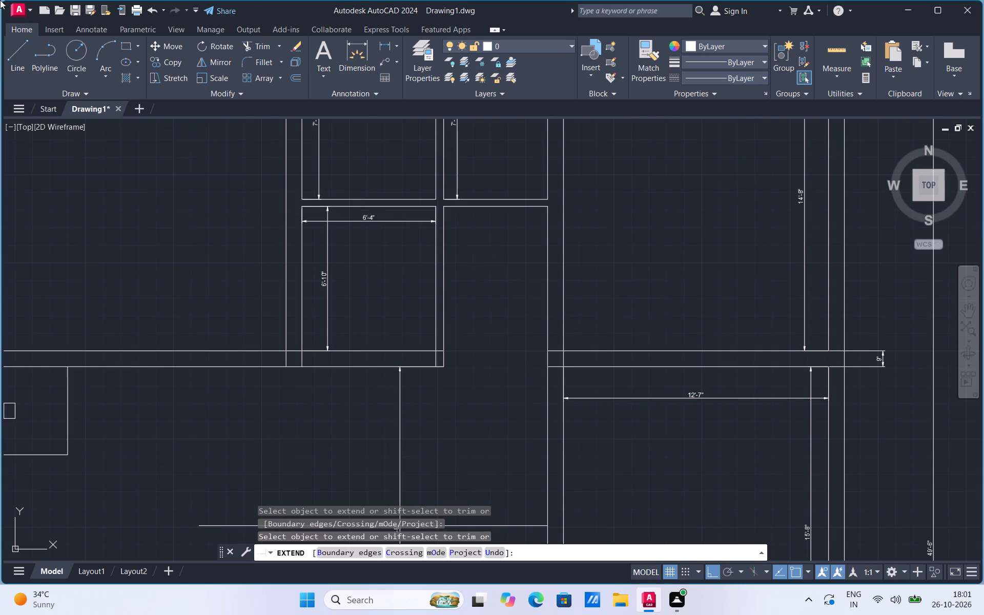
{"action": "left_click", "coordinate": [24, 53]}
{"action": "scroll", "coordinate": [654, 420], "scroll_direction": "down", "scroll_amount": 1}
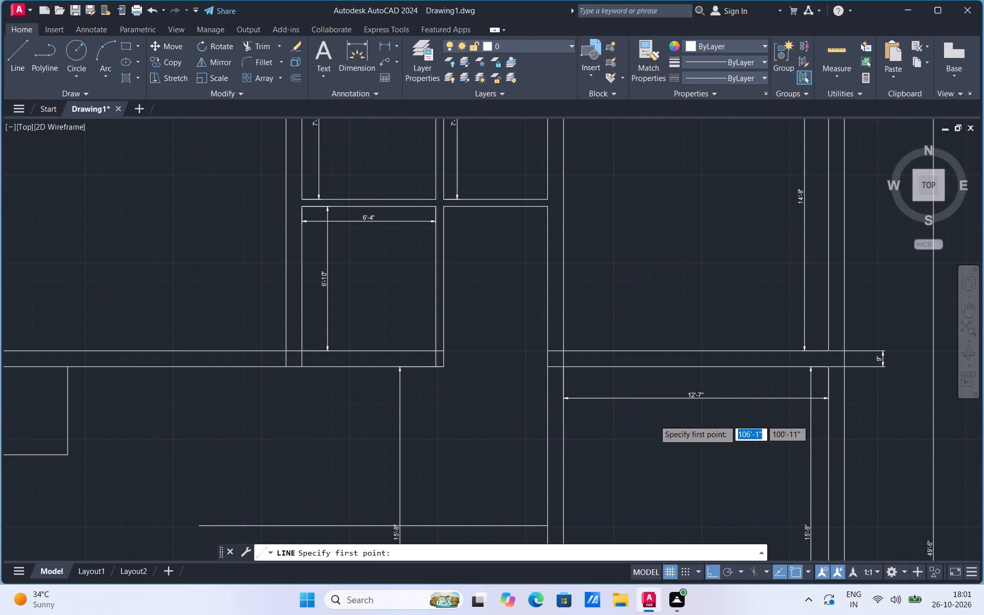
{"action": "scroll", "coordinate": [181, 453], "scroll_direction": "up", "scroll_amount": 1}
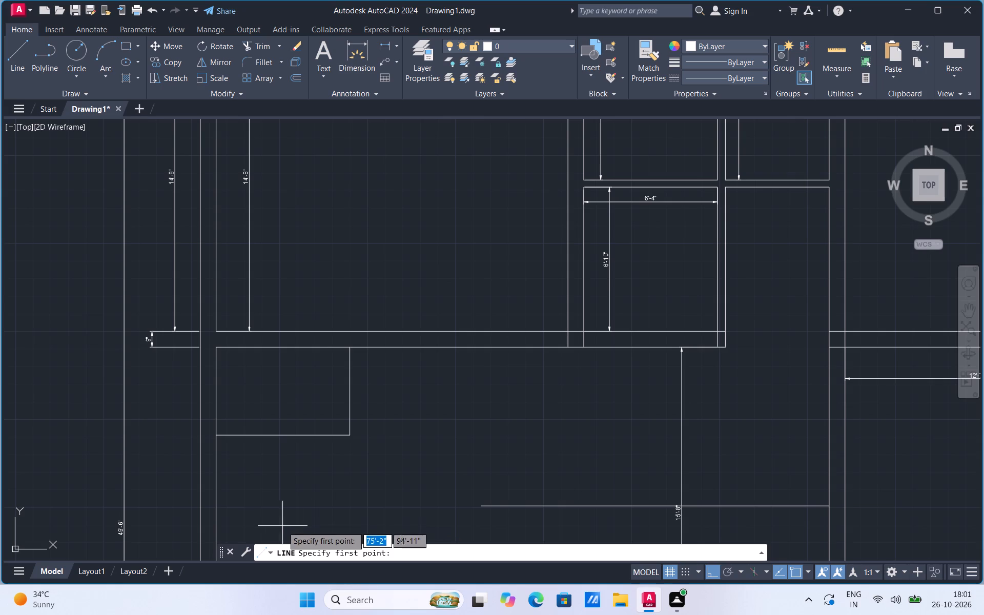
{"action": "left_click", "coordinate": [218, 348]}
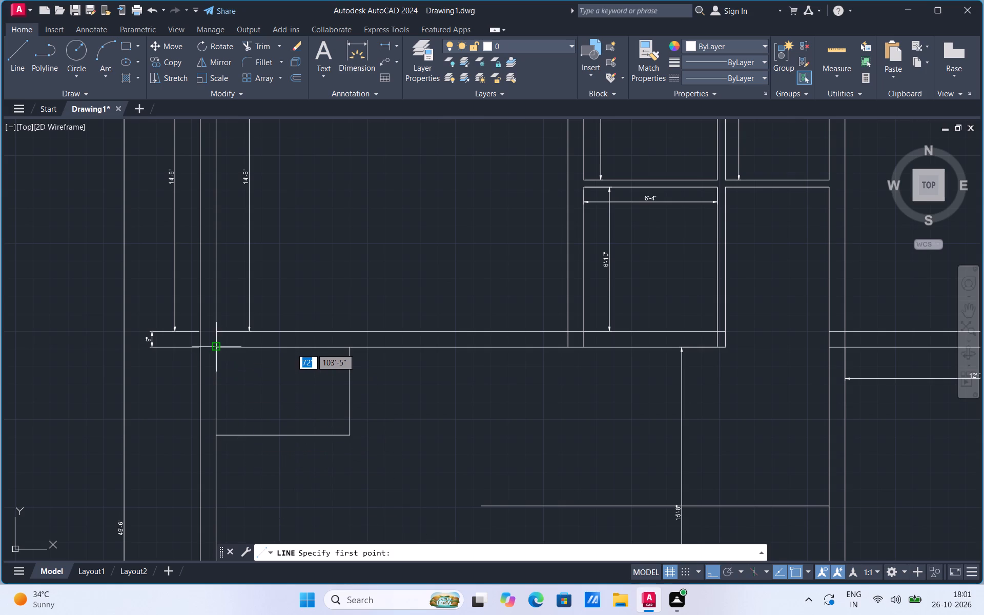
{"action": "left_click", "coordinate": [355, 346]}
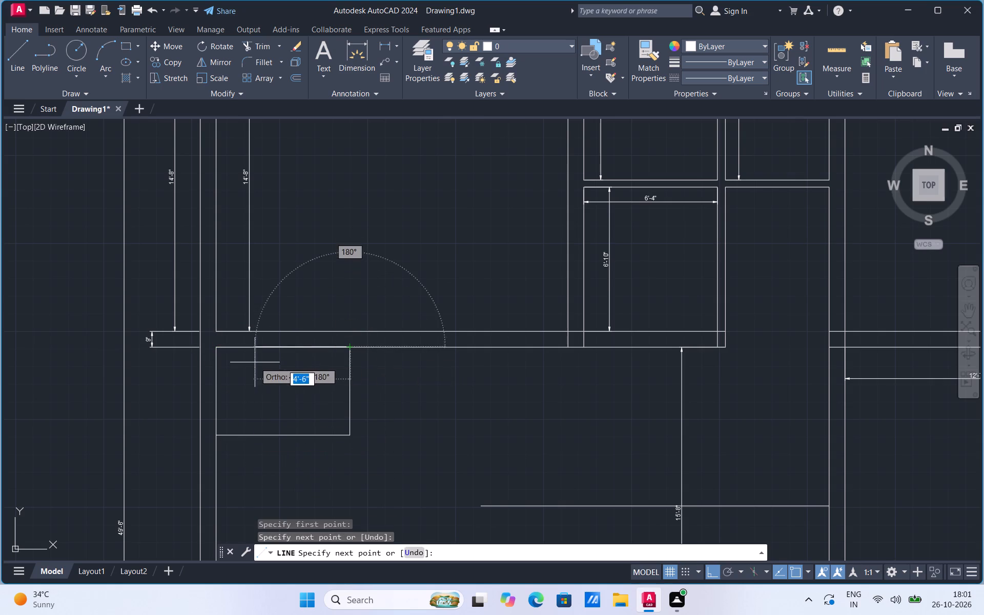
{"action": "key", "text": "Escape"}
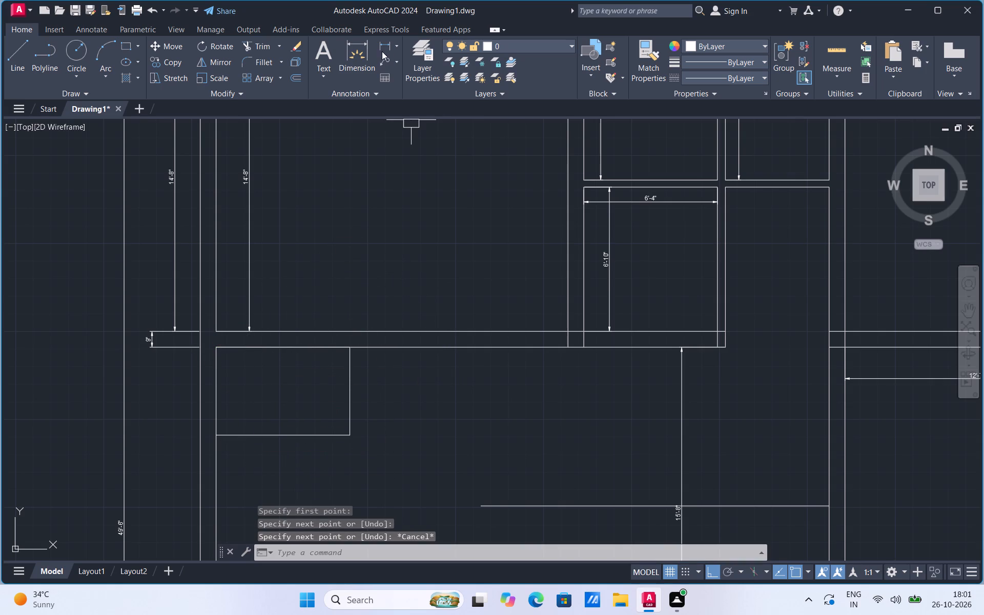
Dimension the small enclosure's width just below its top line, using a linear dimension.
{"action": "left_click_drag", "start_coordinate": [382, 46], "coordinate": [380, 58]}
{"action": "left_click", "coordinate": [387, 45]}
{"action": "left_click", "coordinate": [218, 345]}
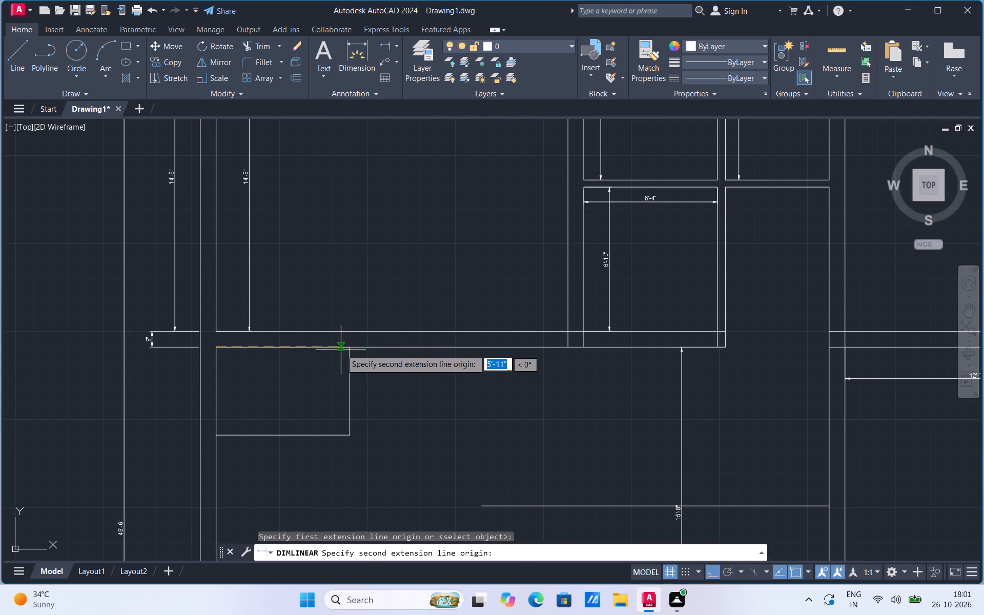
{"action": "left_click", "coordinate": [350, 347]}
{"action": "left_click", "coordinate": [348, 362]}
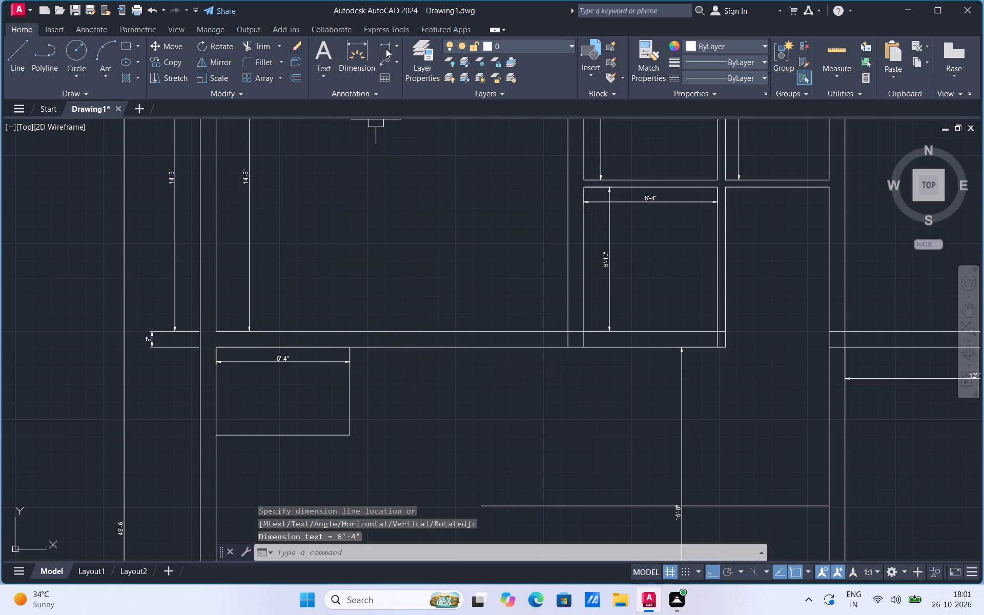
Dimension the small enclosure's height just inside the left inner wall, using a linear dimension.
{"action": "left_click", "coordinate": [386, 46]}
{"action": "scroll", "coordinate": [234, 412], "scroll_direction": "up", "scroll_amount": 1}
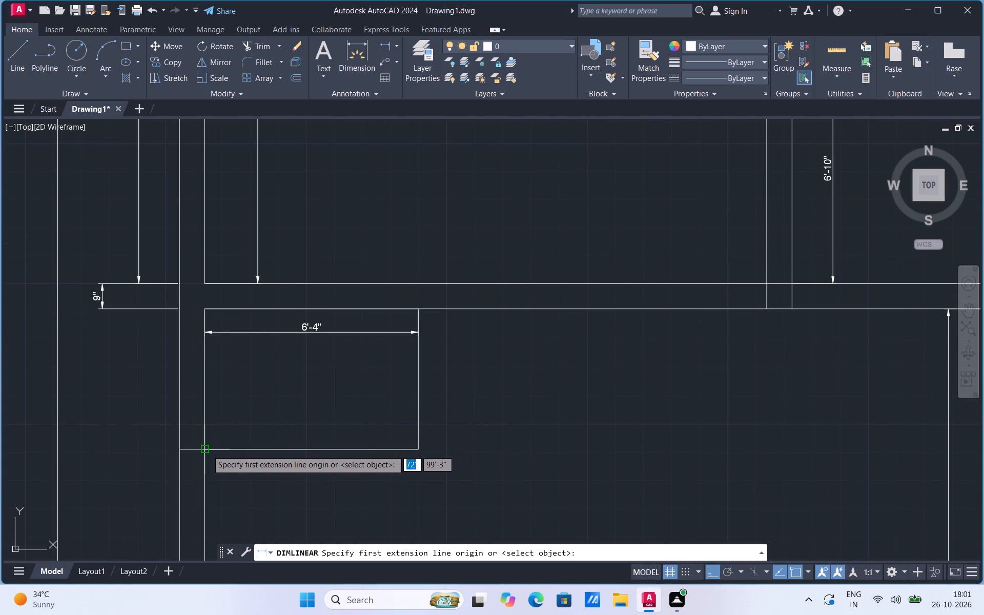
{"action": "left_click", "coordinate": [207, 450]}
{"action": "left_click", "coordinate": [206, 312]}
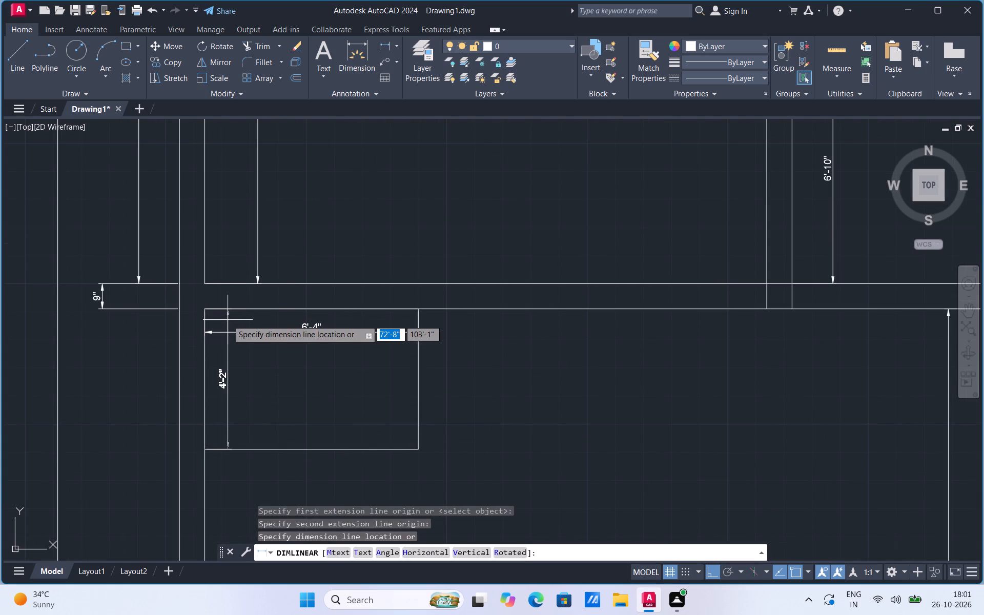
{"action": "left_click", "coordinate": [228, 320]}
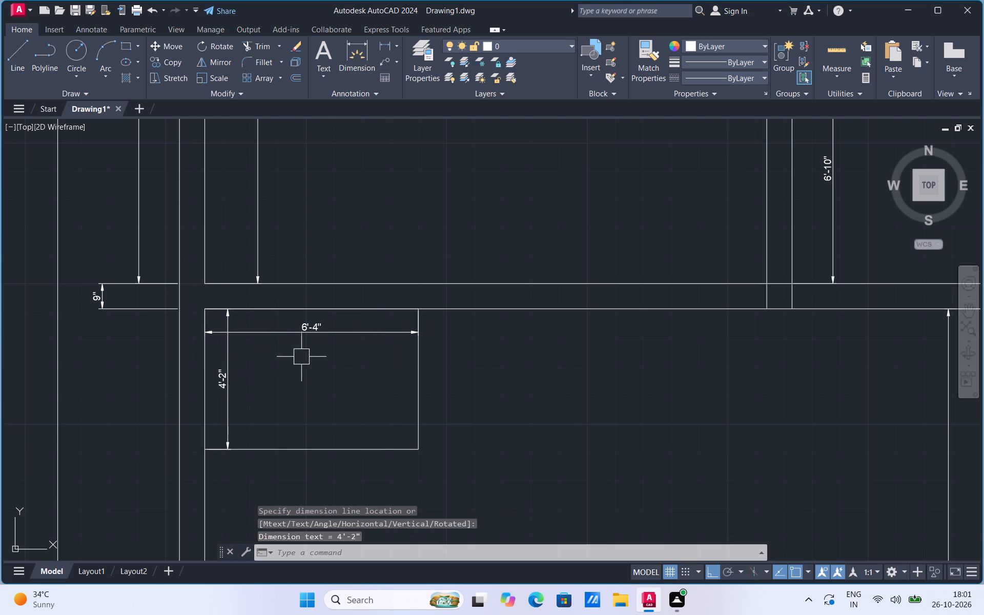
Copy the small enclosure's bottom line 5" downward to form the partition's second face.
{"action": "left_click", "coordinate": [294, 450]}
{"action": "right_click", "coordinate": [294, 450]}
{"action": "left_click", "coordinate": [335, 241]}
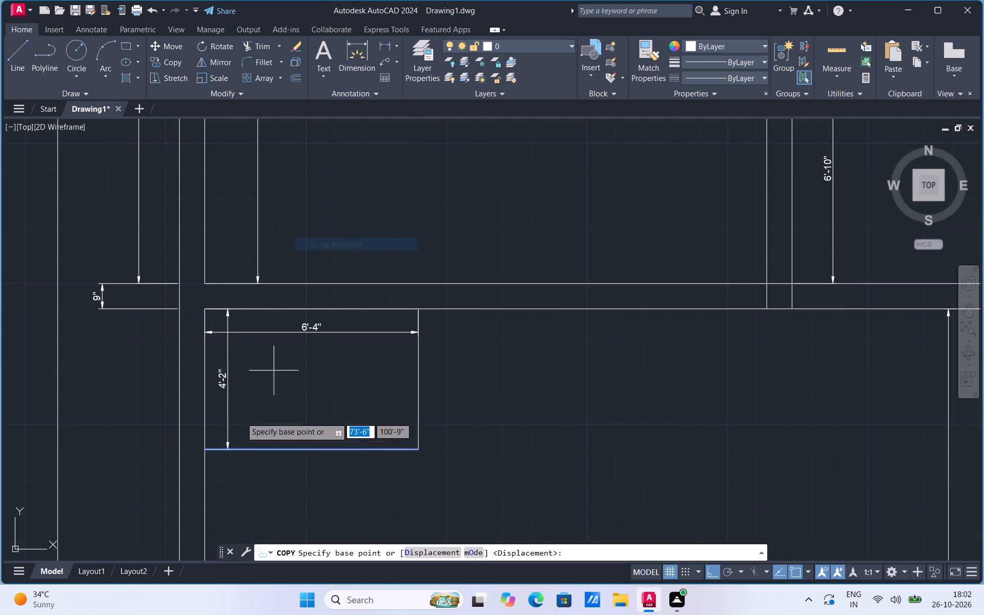
{"action": "left_click", "coordinate": [203, 452]}
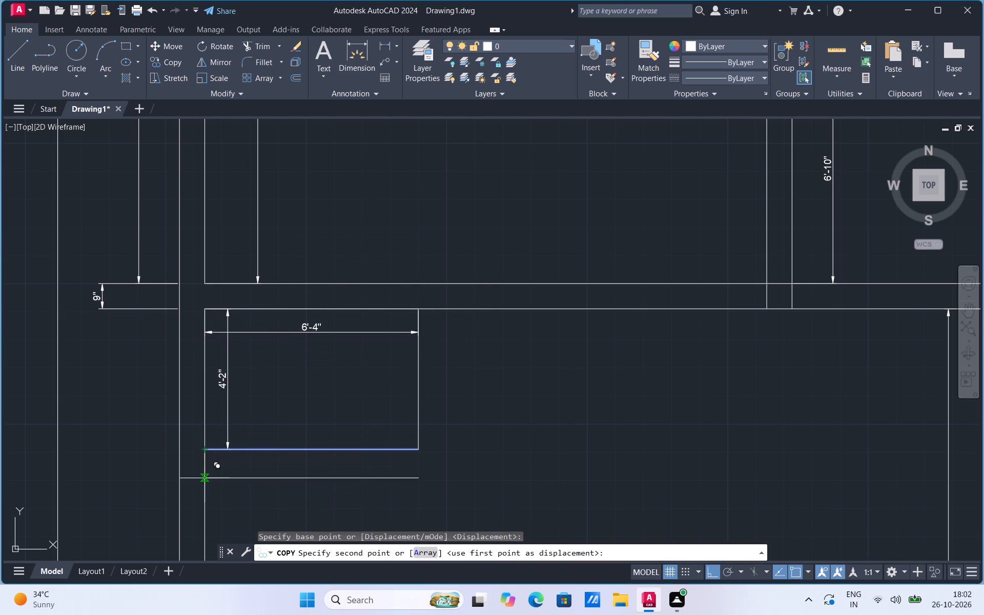
{"action": "key", "text": "5"}
{"action": "key", "text": "Return"}
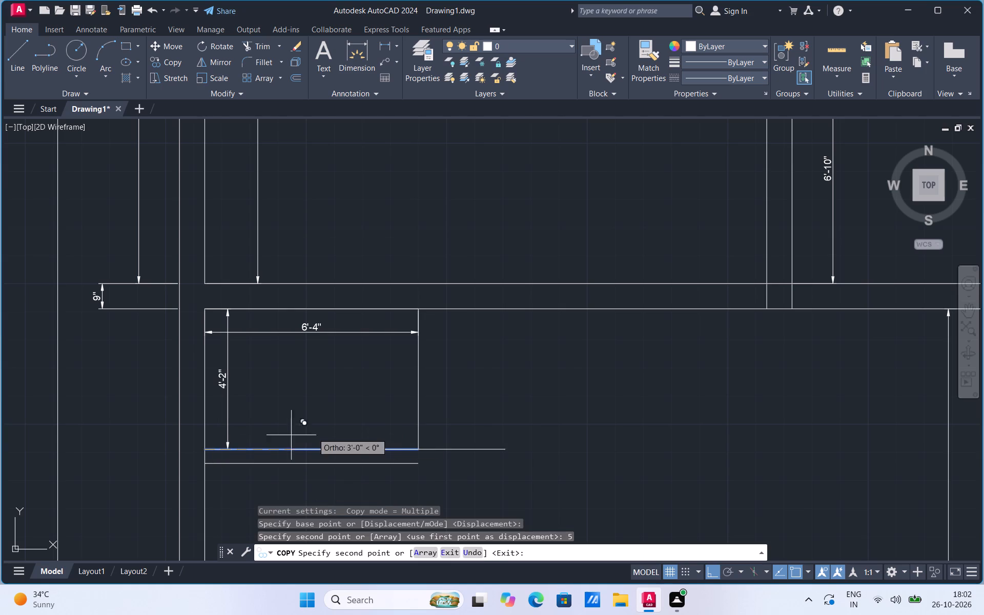
{"action": "key", "text": "Escape"}
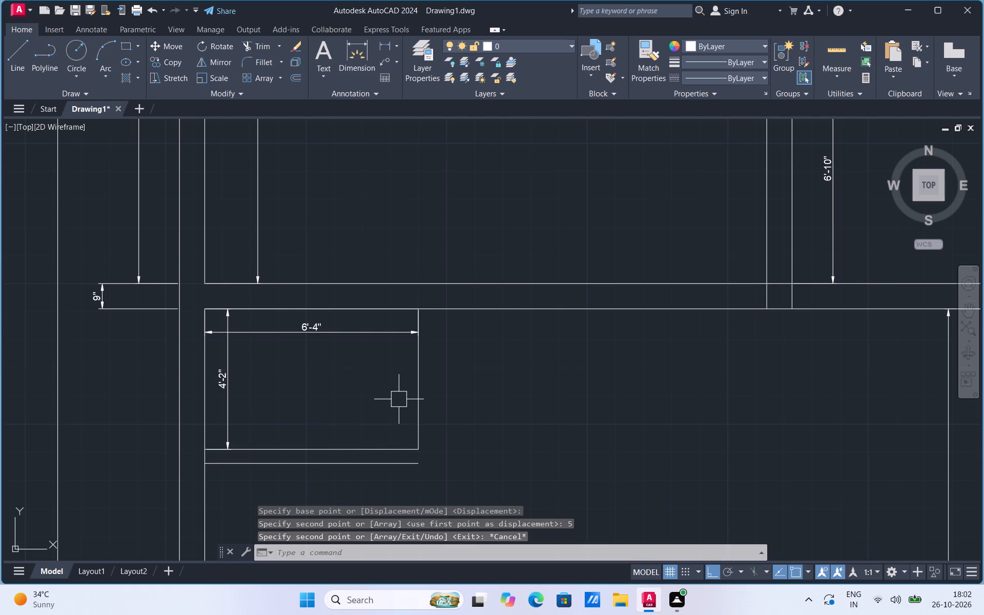
Copy the small enclosure's right vertical line 5" to the right to form that partition's second face.
{"action": "left_click", "coordinate": [421, 378]}
{"action": "right_click", "coordinate": [421, 378]}
{"action": "left_click", "coordinate": [482, 176]}
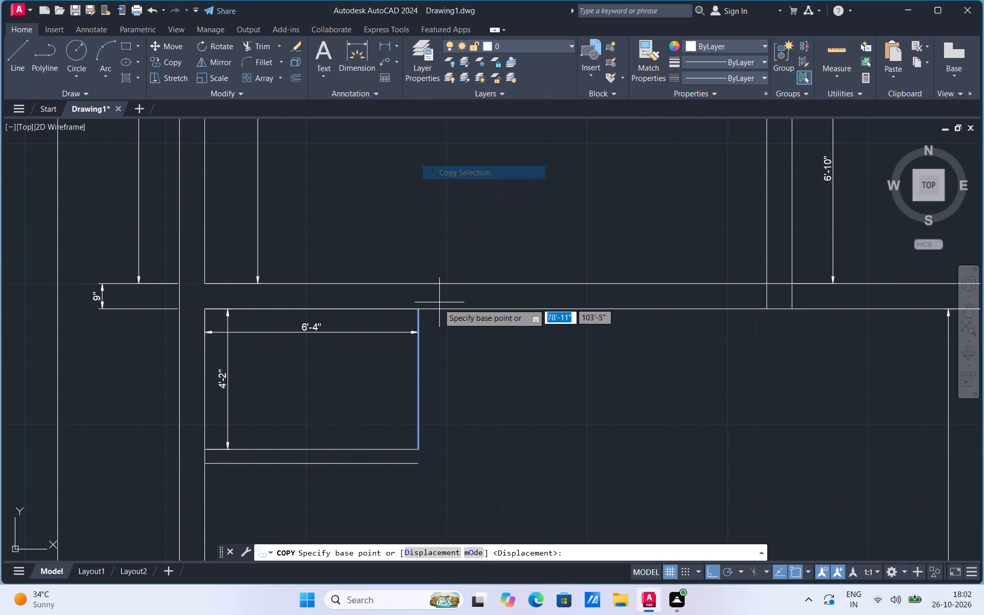
{"action": "left_click", "coordinate": [417, 309]}
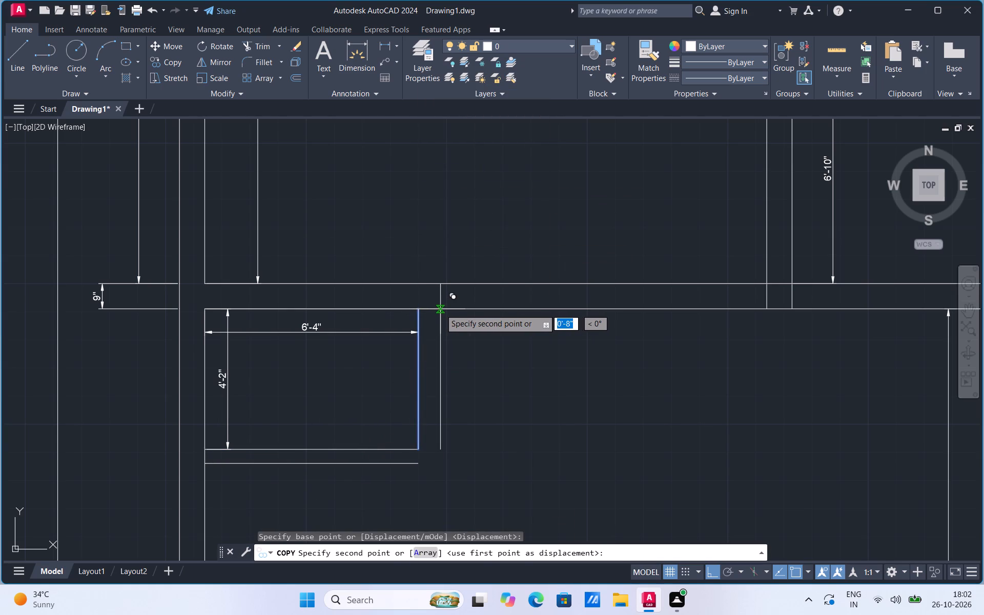
{"action": "key", "text": "5"}
{"action": "key", "text": "Return"}
{"action": "key", "text": "Escape"}
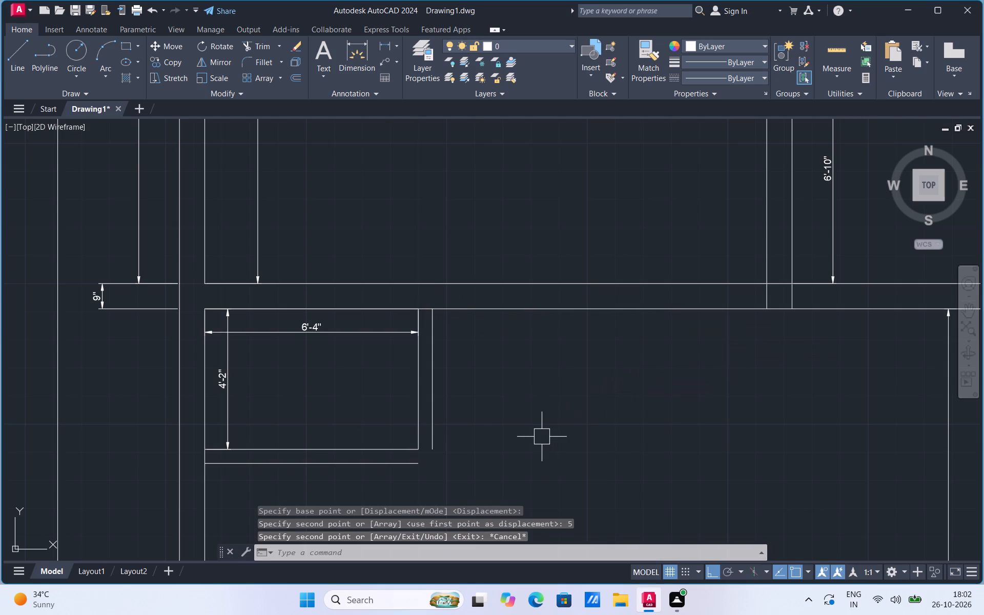
Fillet the partition's outer bottom and outer right lines into a closed corner at the small enclosure's lower right.
{"action": "key", "text": "f"}
{"action": "key", "text": "Return"}
{"action": "left_click", "coordinate": [413, 462]}
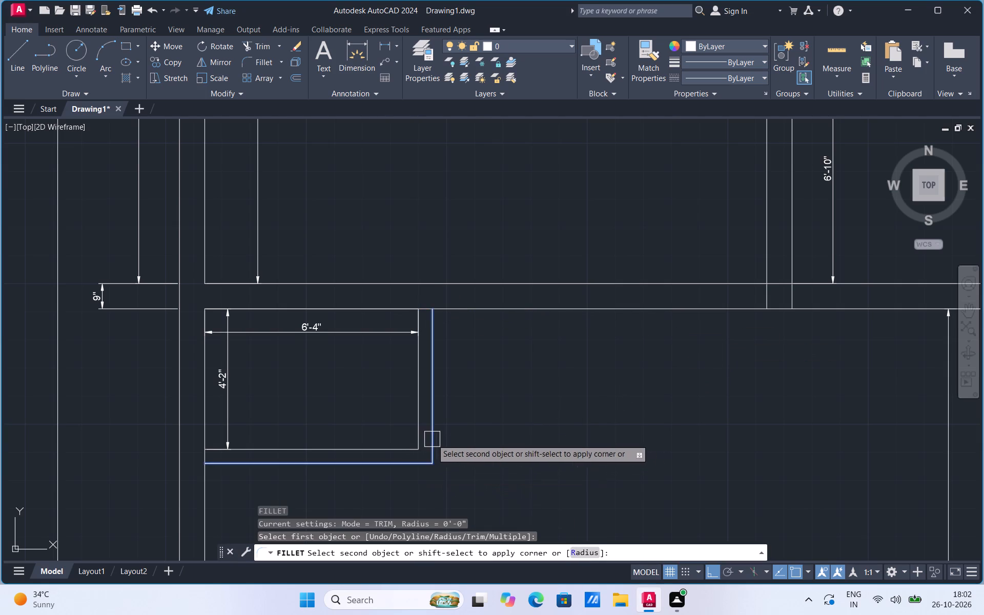
{"action": "left_click", "coordinate": [432, 439]}
{"action": "scroll", "coordinate": [478, 396], "scroll_direction": "down", "scroll_amount": 1}
{"action": "key", "text": "Escape"}
Copy the small enclosure's inner right line from its top end onto the top end of the partition's outer face.
{"action": "scroll", "coordinate": [481, 398], "scroll_direction": "down", "scroll_amount": 2}
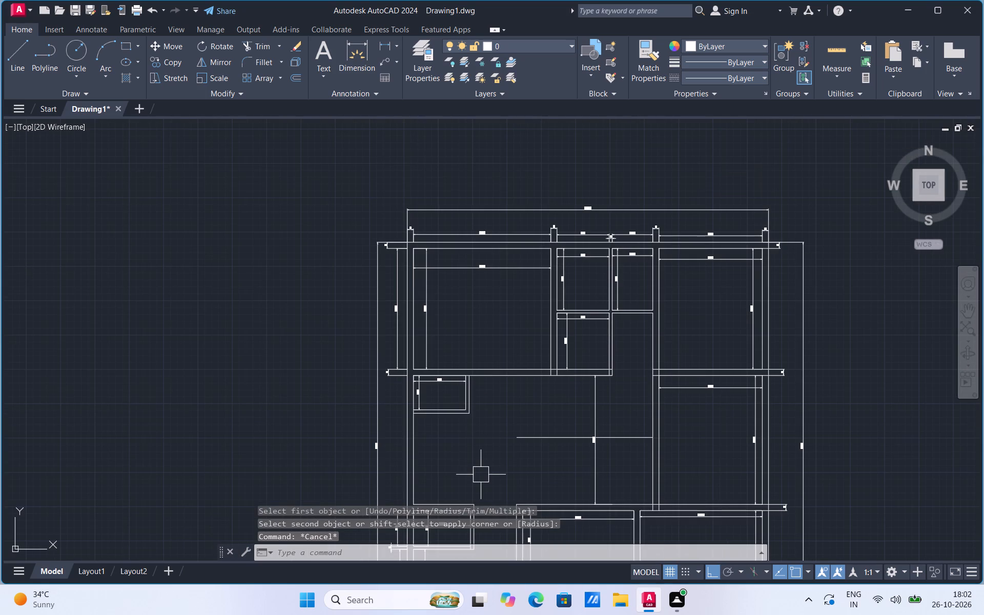
{"action": "scroll", "coordinate": [407, 393], "scroll_direction": "down", "scroll_amount": 1}
{"action": "scroll", "coordinate": [403, 438], "scroll_direction": "up", "scroll_amount": 1}
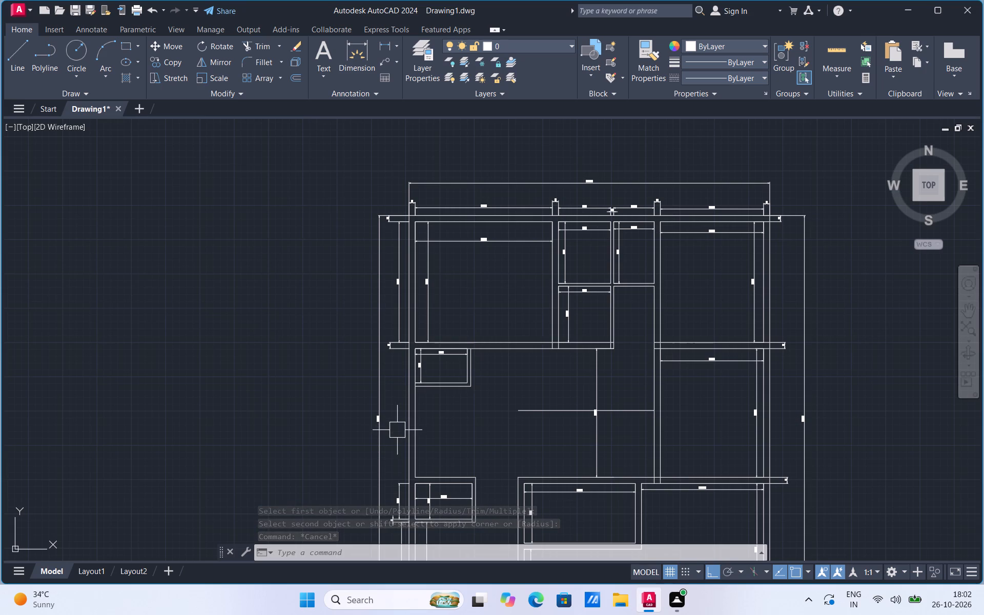
{"action": "scroll", "coordinate": [475, 364], "scroll_direction": "up", "scroll_amount": 2}
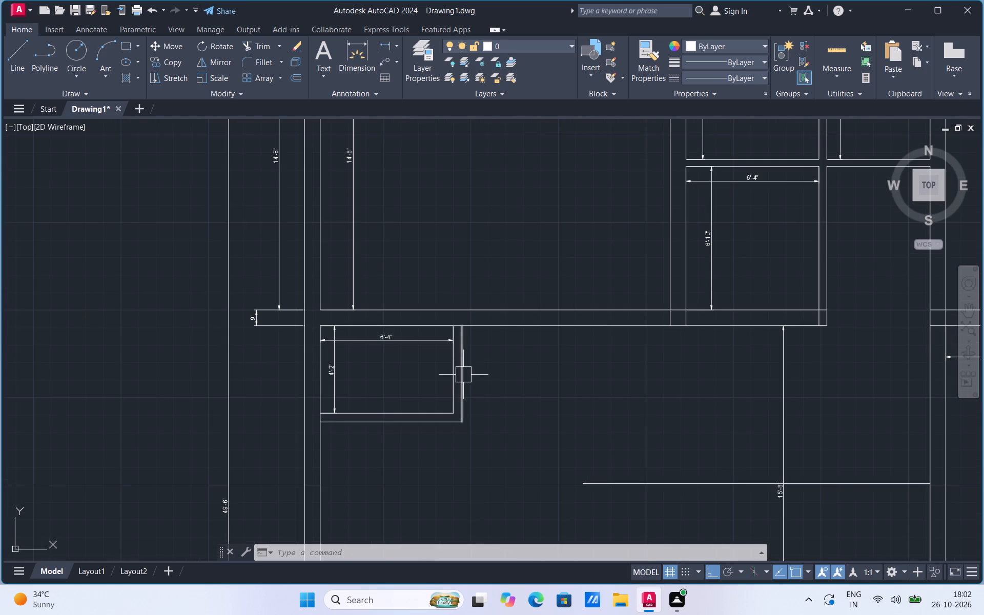
{"action": "scroll", "coordinate": [466, 374], "scroll_direction": "up", "scroll_amount": 1}
{"action": "left_click", "coordinate": [440, 400]}
{"action": "right_click", "coordinate": [440, 400]}
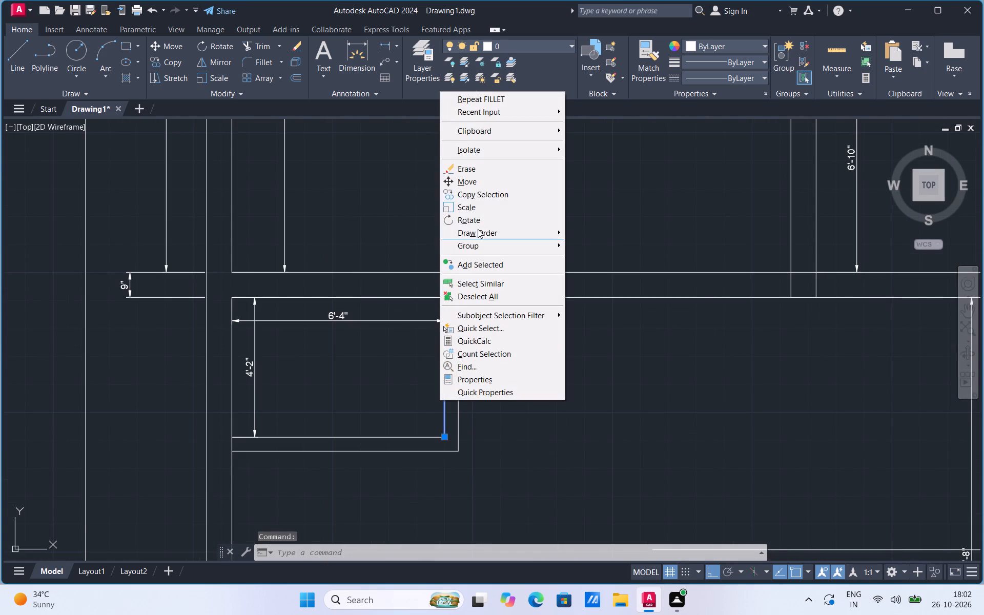
{"action": "left_click", "coordinate": [478, 198]}
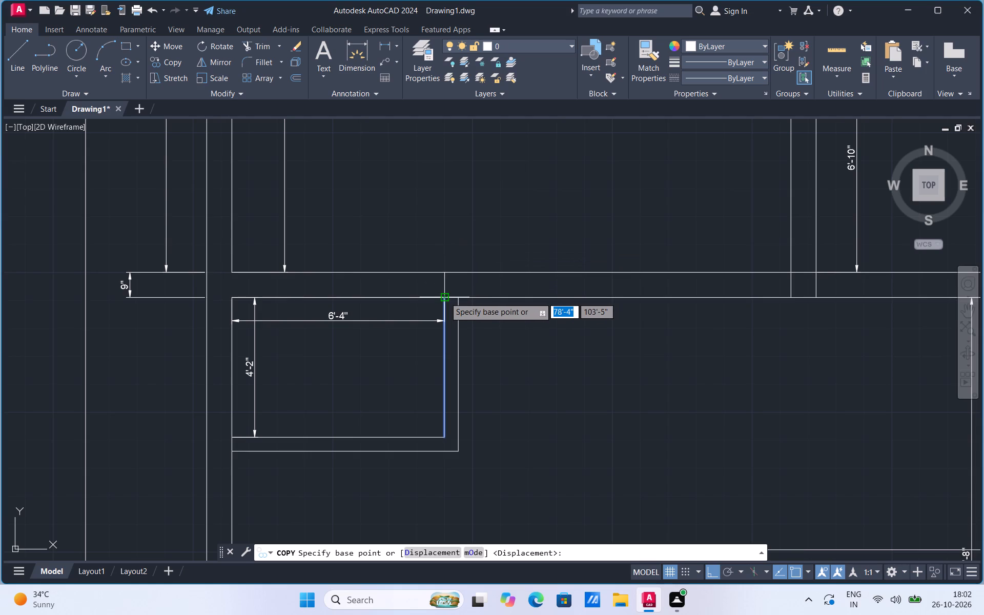
{"action": "left_click", "coordinate": [445, 297]}
{"action": "left_click", "coordinate": [457, 297]}
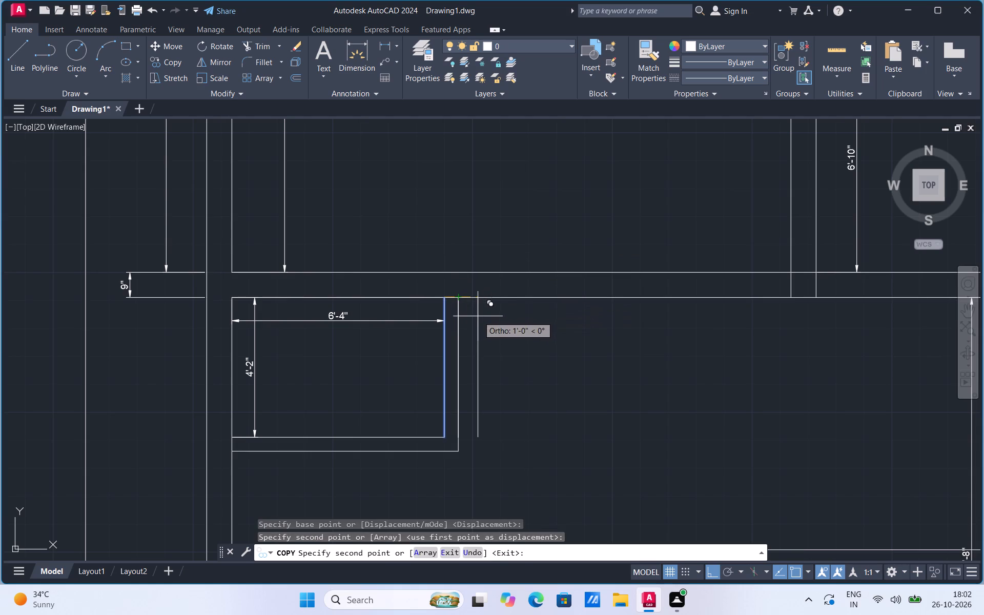
{"action": "key", "text": "Escape"}
Copy the short vertical line on the partition's outer face 10" to the right as the first parallel line.
{"action": "left_click", "coordinate": [458, 348]}
{"action": "right_click", "coordinate": [458, 348]}
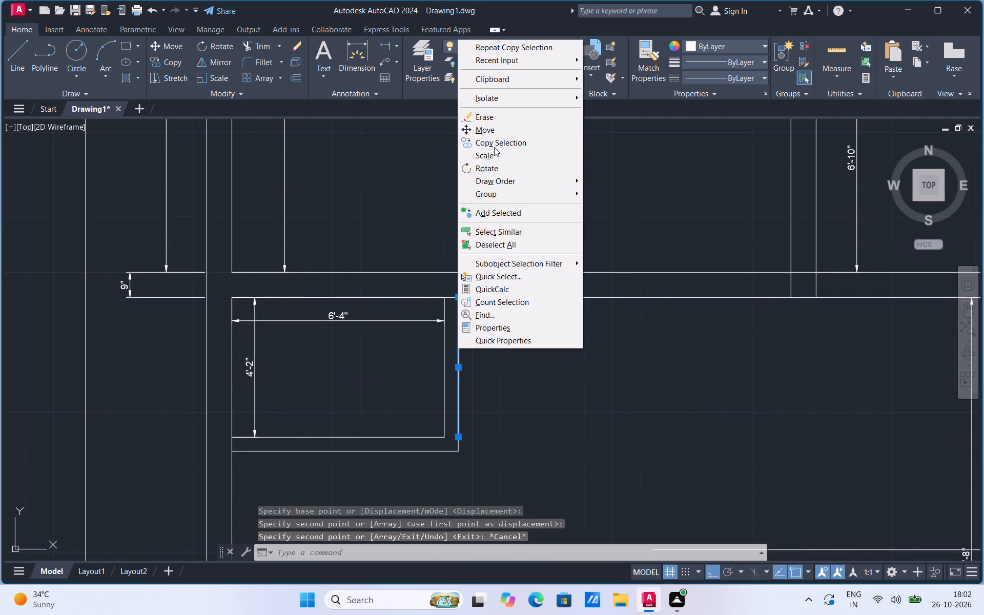
{"action": "left_click", "coordinate": [494, 147]}
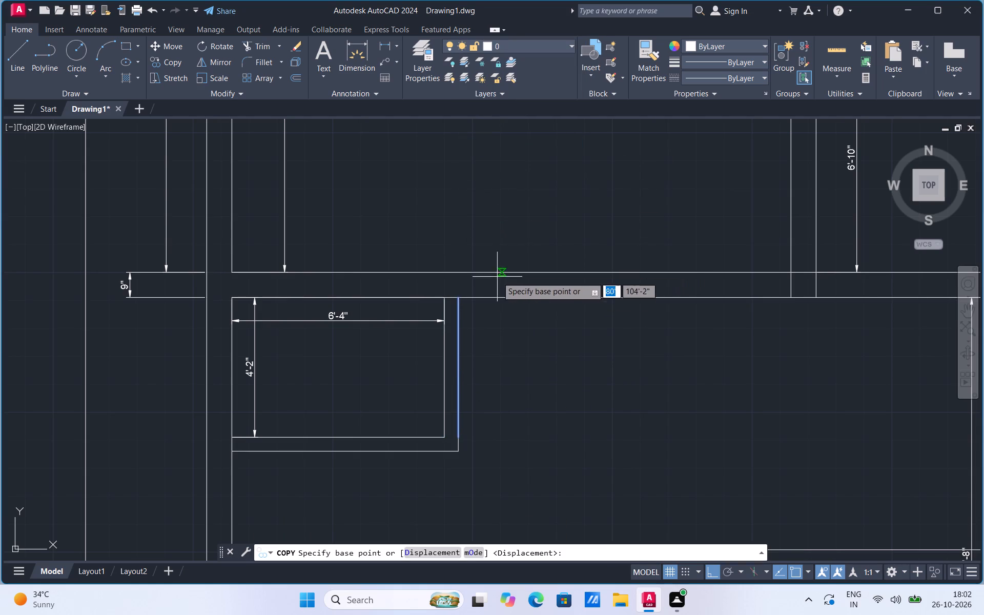
{"action": "left_click", "coordinate": [462, 298]}
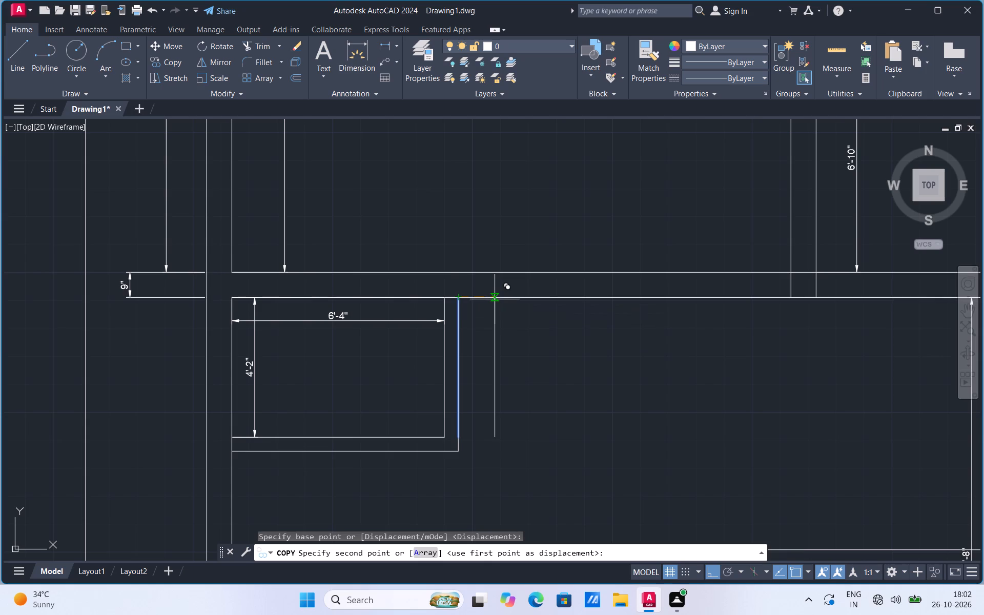
{"action": "type", "text": "10"}
{"action": "key", "text": "Return"}
{"action": "key", "text": "Escape"}
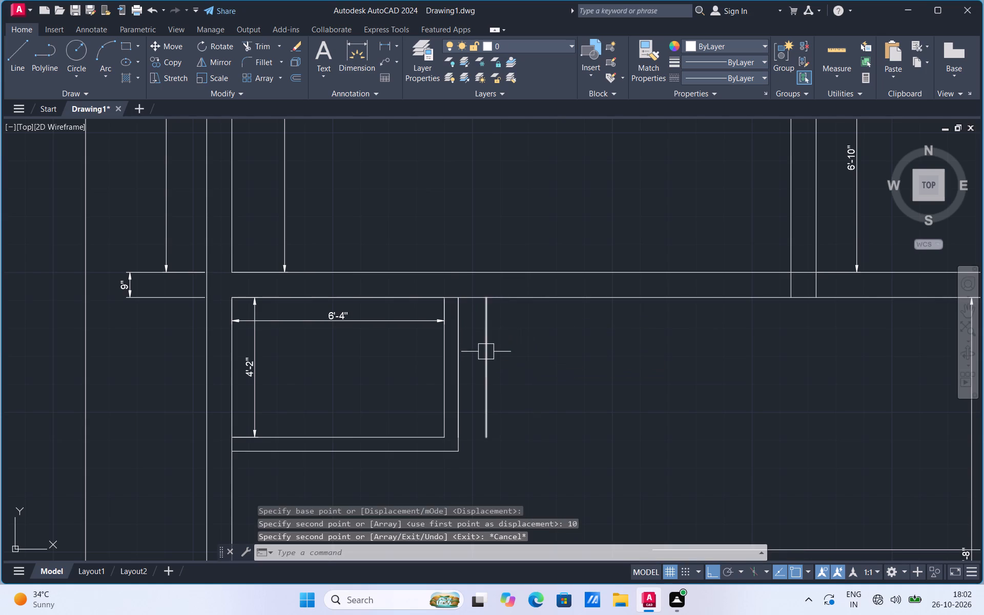
Copy the first parallel line beside the enclosure another 10" to the right.
{"action": "left_click", "coordinate": [486, 352]}
{"action": "right_click", "coordinate": [486, 352]}
{"action": "left_click", "coordinate": [510, 145]}
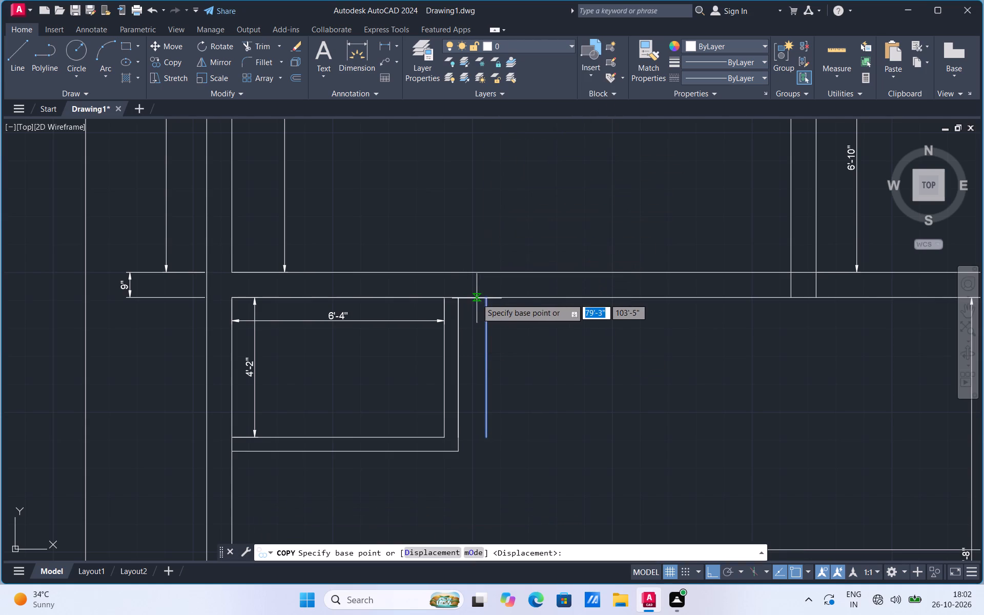
{"action": "left_click", "coordinate": [487, 298]}
{"action": "type", "text": "10"}
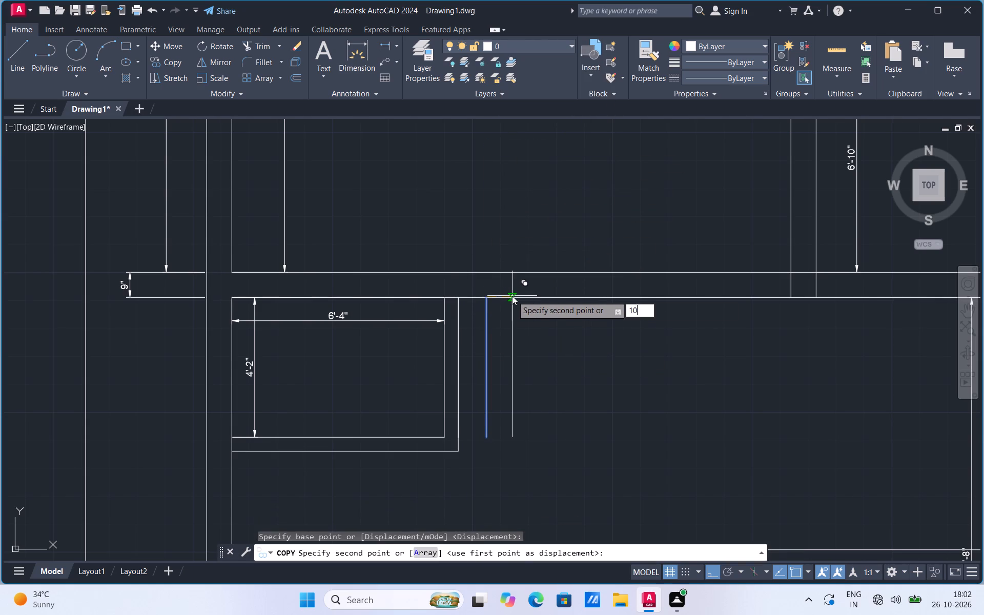
{"action": "key", "text": "Return"}
{"action": "key", "text": "Escape"}
Copy the second parallel line 10" to the right to make a third.
{"action": "left_click", "coordinate": [516, 348]}
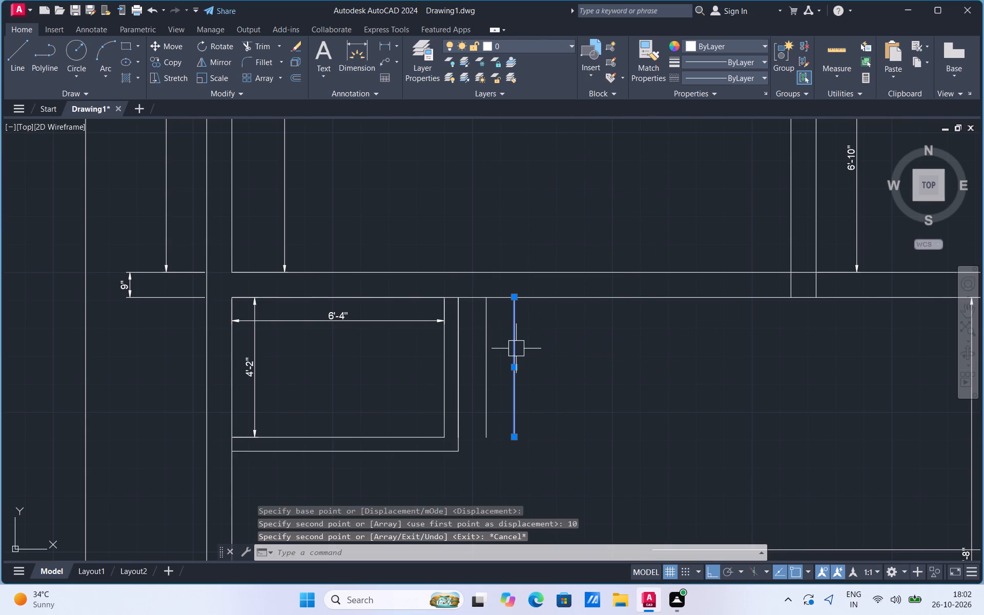
{"action": "right_click", "coordinate": [516, 348]}
{"action": "left_click", "coordinate": [576, 143]}
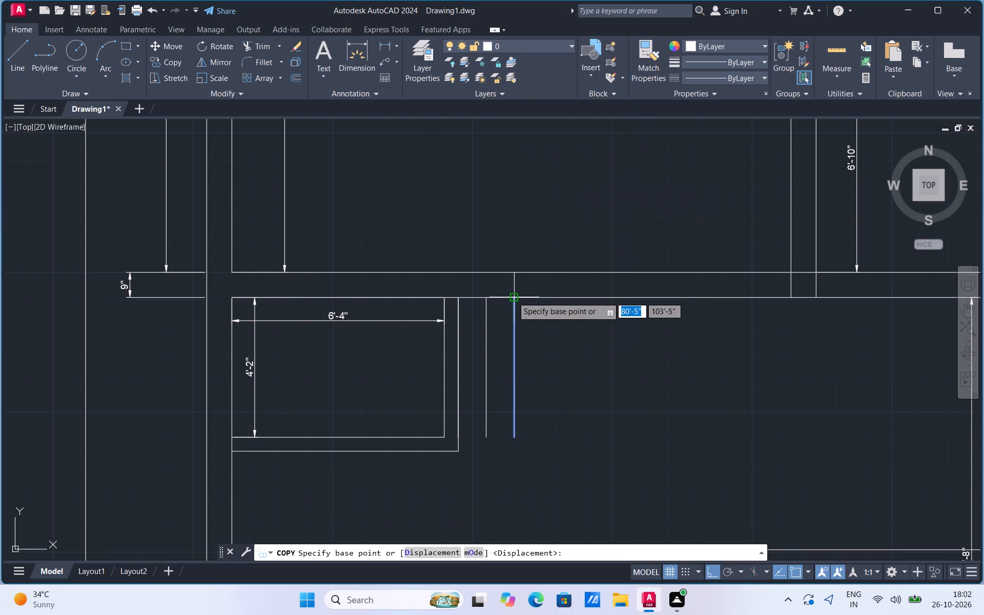
{"action": "left_click", "coordinate": [514, 299]}
{"action": "type", "text": "10"}
{"action": "key", "text": "Return"}
{"action": "key", "text": "Escape"}
Copy the third parallel line 10" to the right to make a fourth.
{"action": "left_click", "coordinate": [541, 367]}
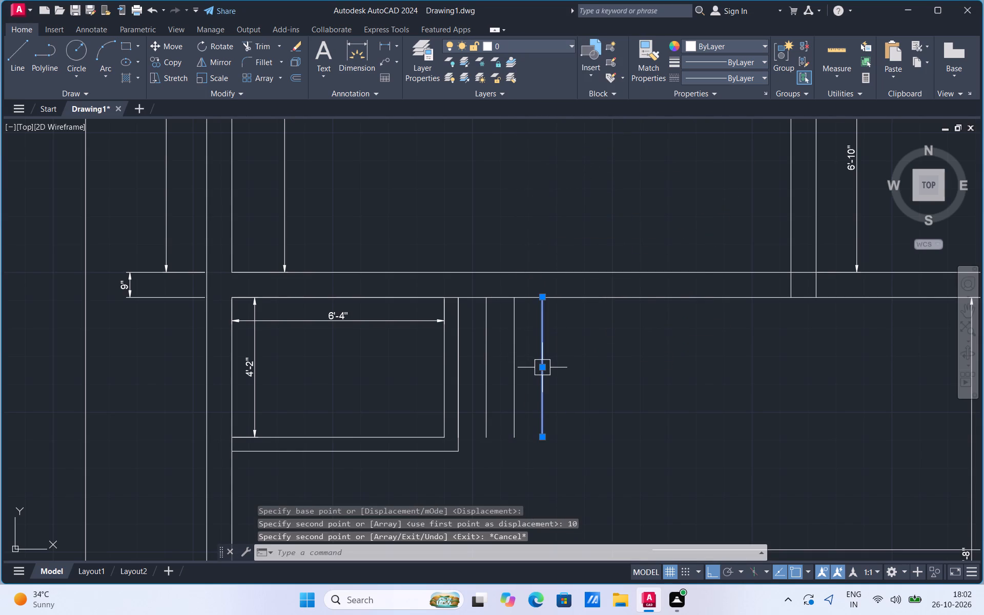
{"action": "right_click", "coordinate": [541, 368]}
{"action": "left_click_drag", "start_coordinate": [579, 159], "coordinate": [579, 163]}
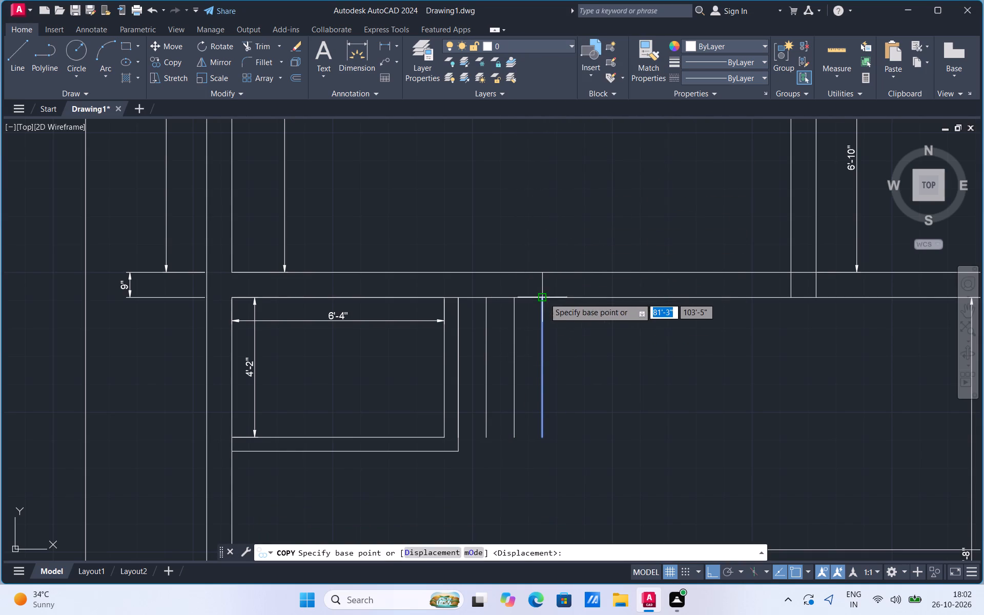
{"action": "left_click", "coordinate": [544, 298]}
{"action": "type", "text": "10"}
{"action": "key", "text": "Return"}
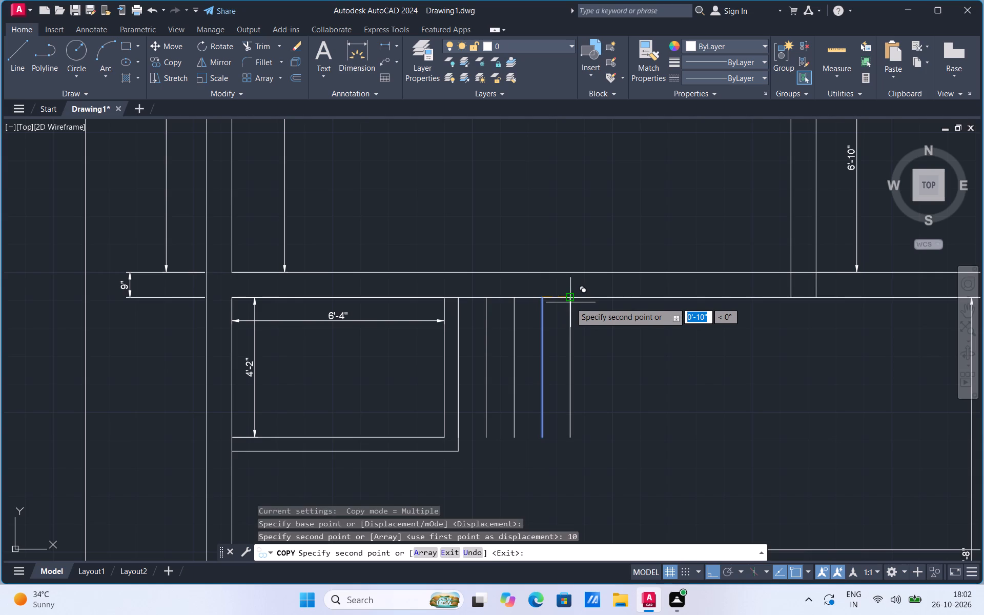
{"action": "key", "text": "Escape"}
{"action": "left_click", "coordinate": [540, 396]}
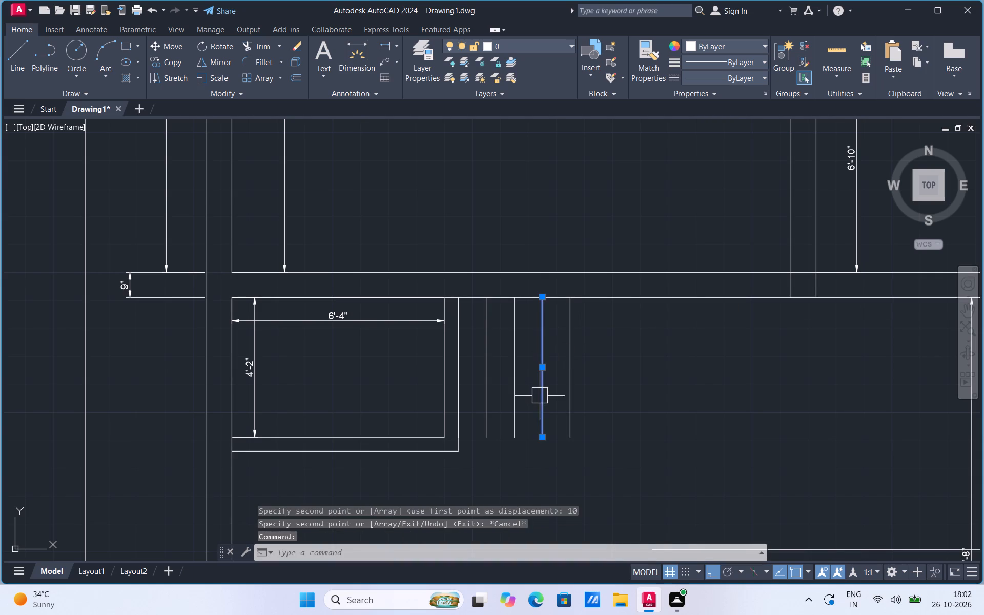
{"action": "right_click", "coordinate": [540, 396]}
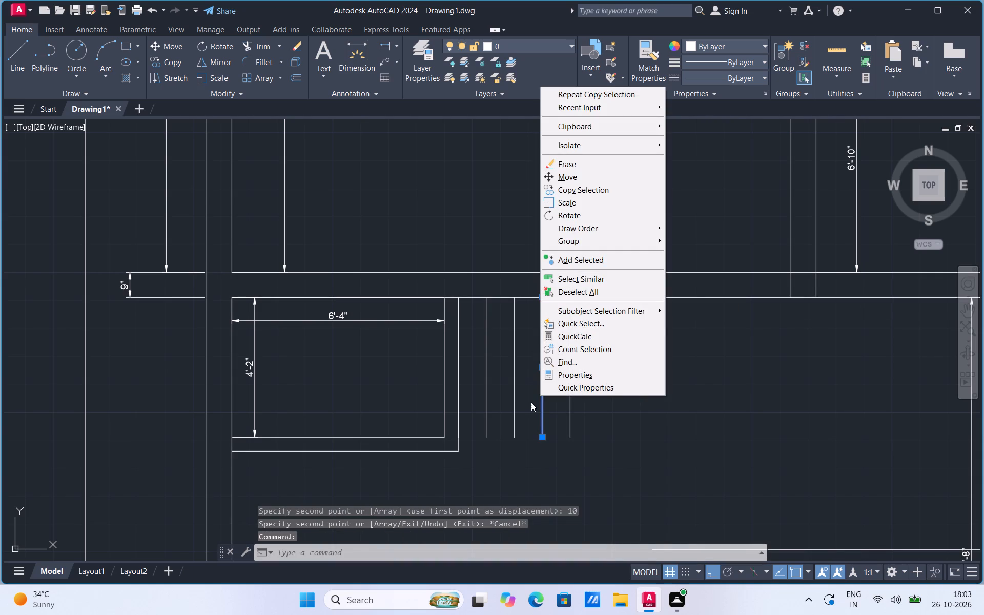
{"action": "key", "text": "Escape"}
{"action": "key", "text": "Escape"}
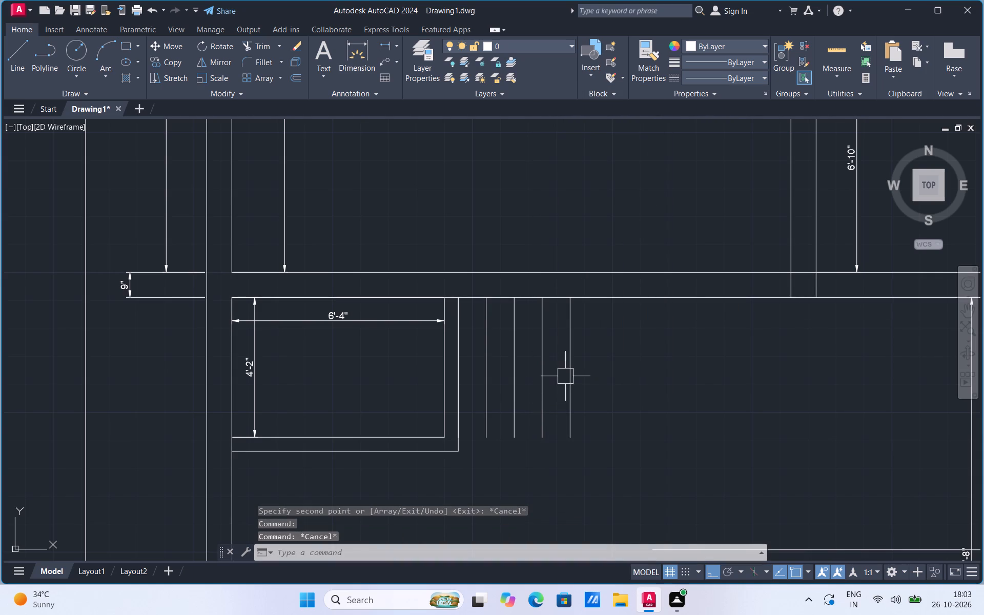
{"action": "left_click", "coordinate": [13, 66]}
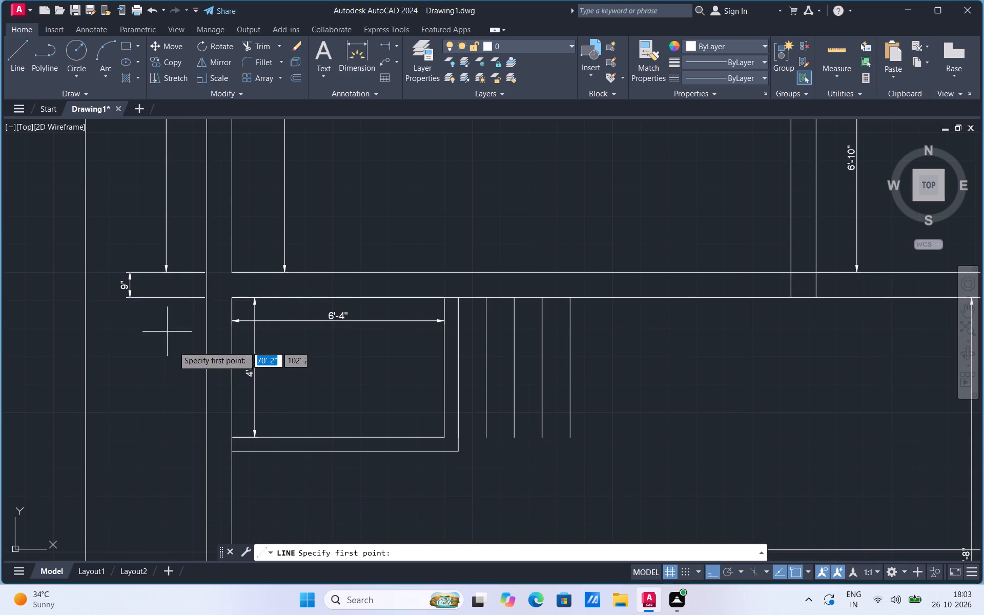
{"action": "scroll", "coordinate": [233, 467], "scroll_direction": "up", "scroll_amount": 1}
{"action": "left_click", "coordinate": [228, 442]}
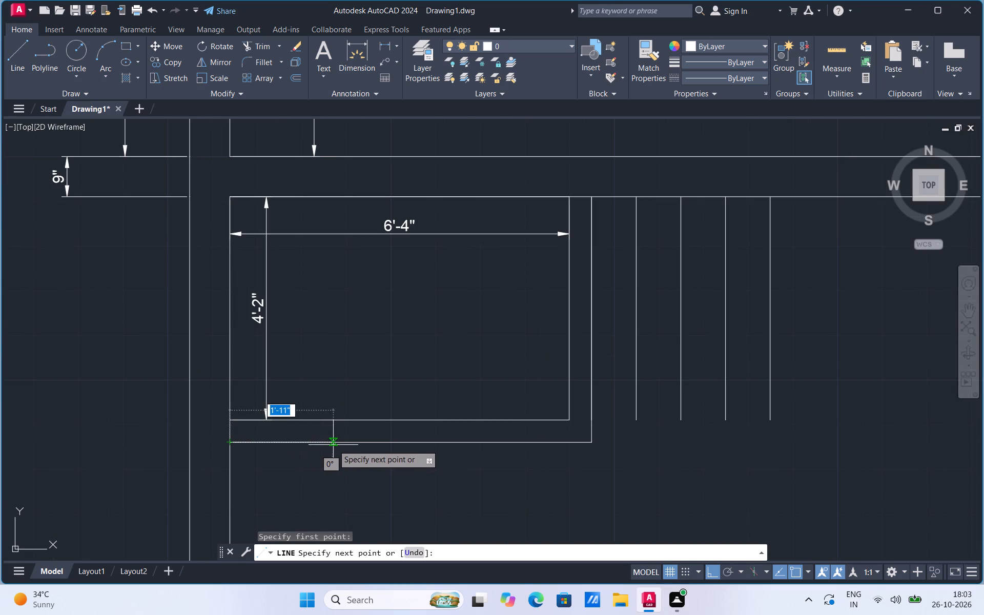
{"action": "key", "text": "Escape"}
Draw a 6' by 9" rectangle in the empty area left of the floor plan.
{"action": "scroll", "coordinate": [505, 401], "scroll_direction": "down", "scroll_amount": 1}
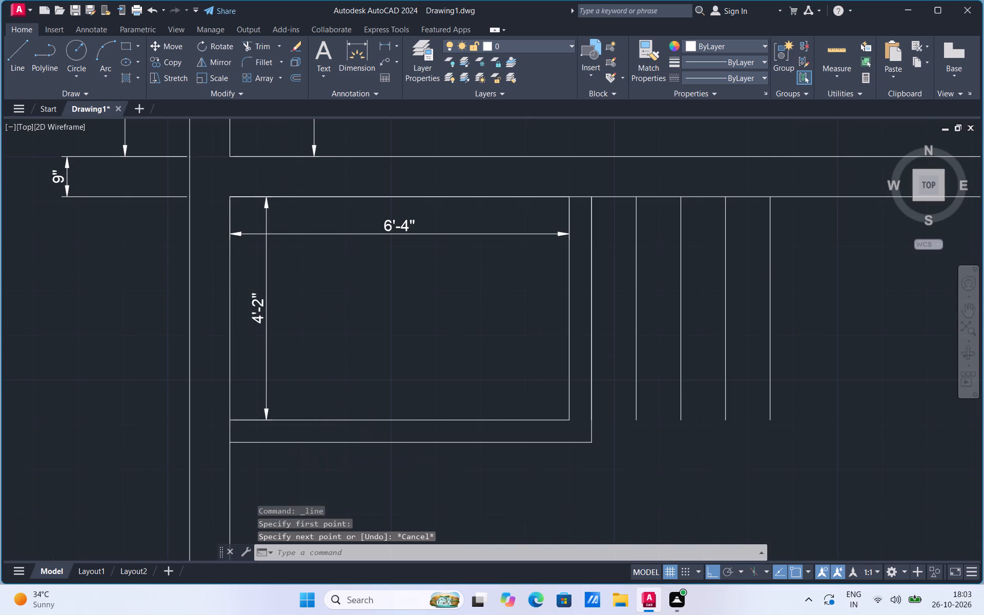
{"action": "scroll", "coordinate": [505, 401], "scroll_direction": "down", "scroll_amount": 2}
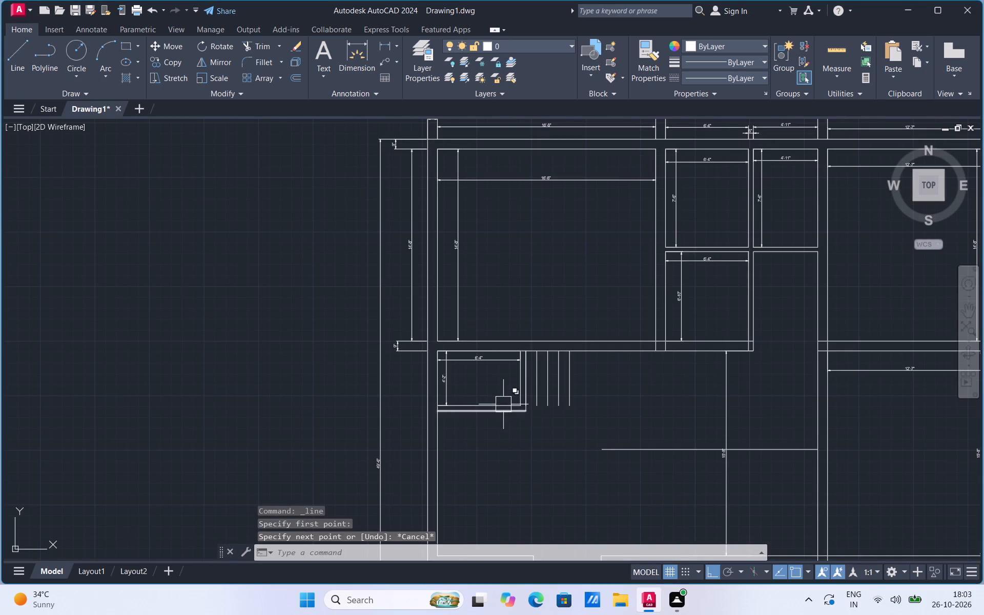
{"action": "scroll", "coordinate": [500, 456], "scroll_direction": "down", "scroll_amount": 1}
{"action": "scroll", "coordinate": [532, 210], "scroll_direction": "up", "scroll_amount": 1}
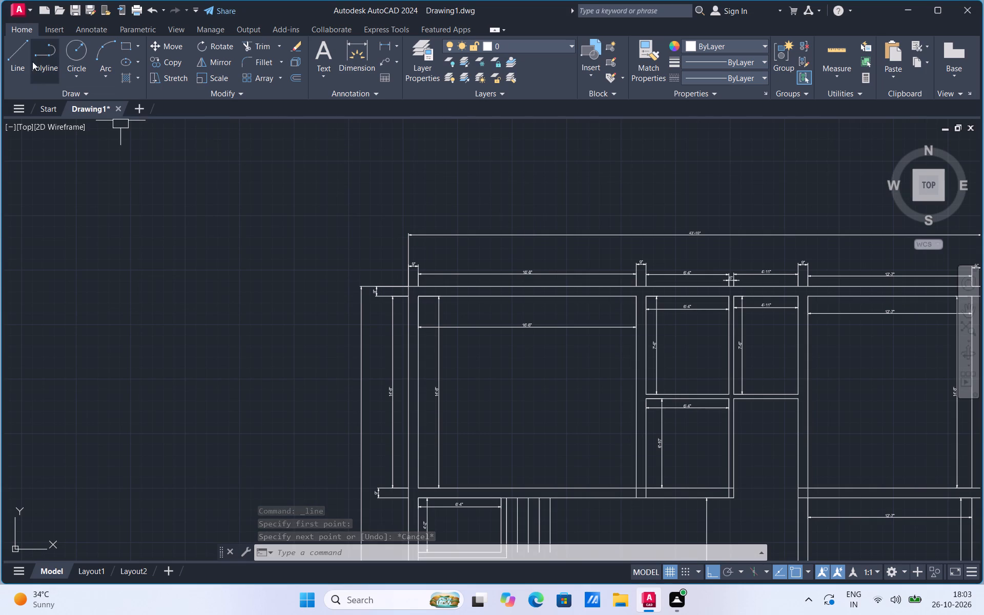
{"action": "left_click", "coordinate": [138, 46]}
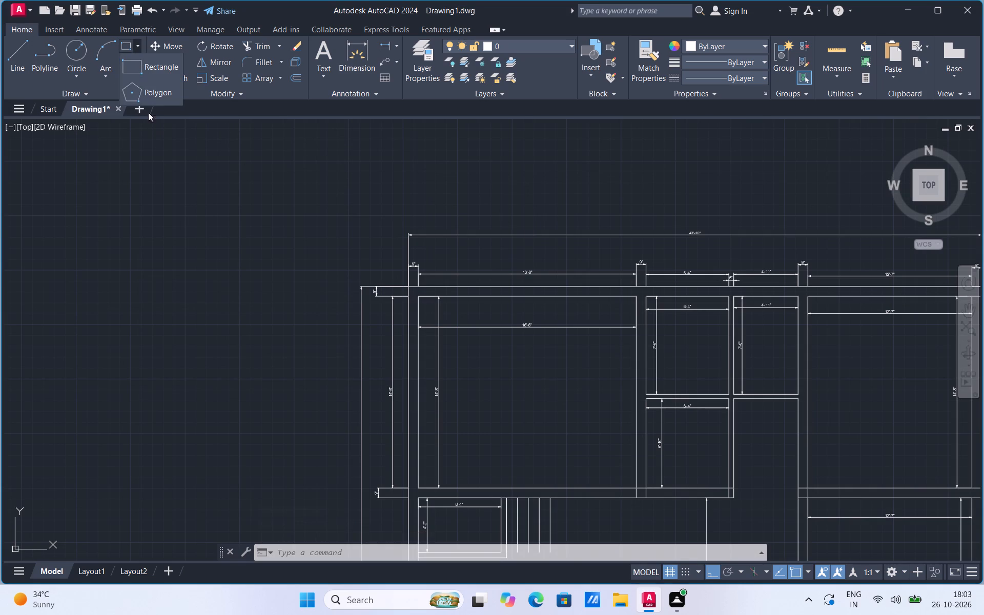
{"action": "left_click", "coordinate": [139, 68]}
{"action": "left_click", "coordinate": [146, 371]}
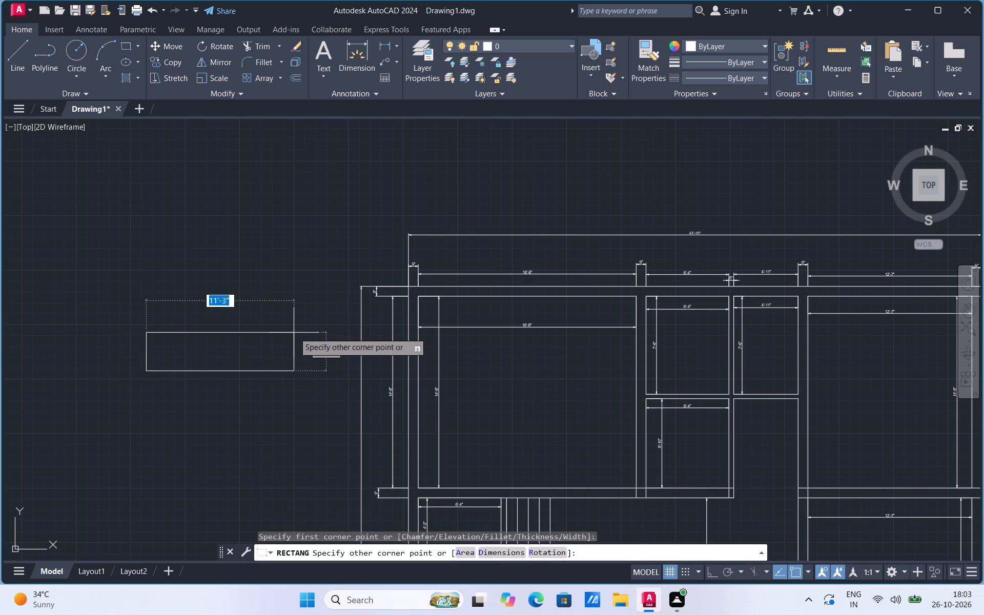
{"action": "type", "text": "6',"}
{"action": "key", "text": "9"}
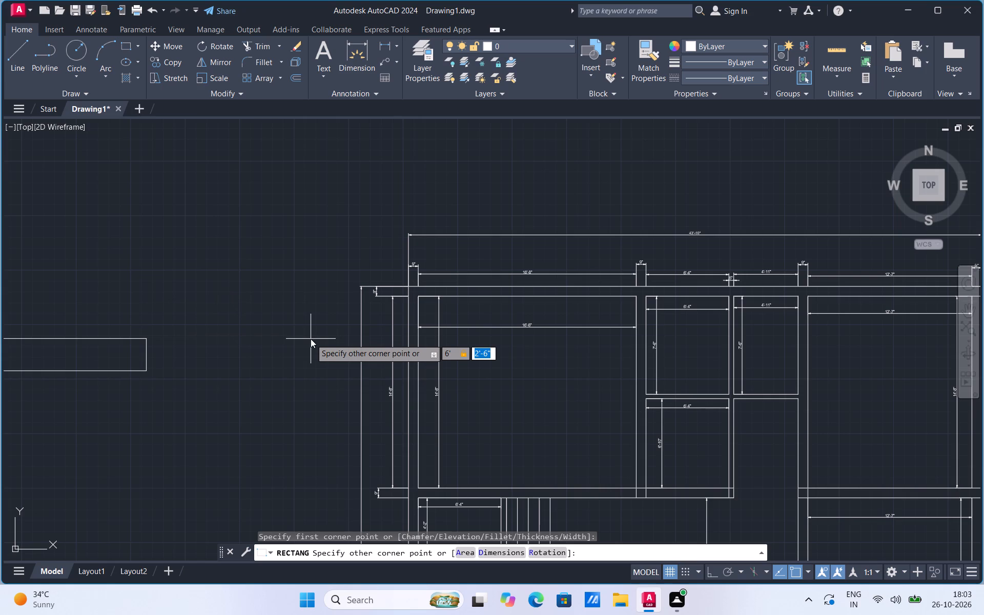
{"action": "key", "text": "Return"}
Draw a thin rectangle about 6' by 2" lengthwise inside the 6' by 9" rectangle, spanning between its short sides.
{"action": "scroll", "coordinate": [75, 379], "scroll_direction": "up", "scroll_amount": 4}
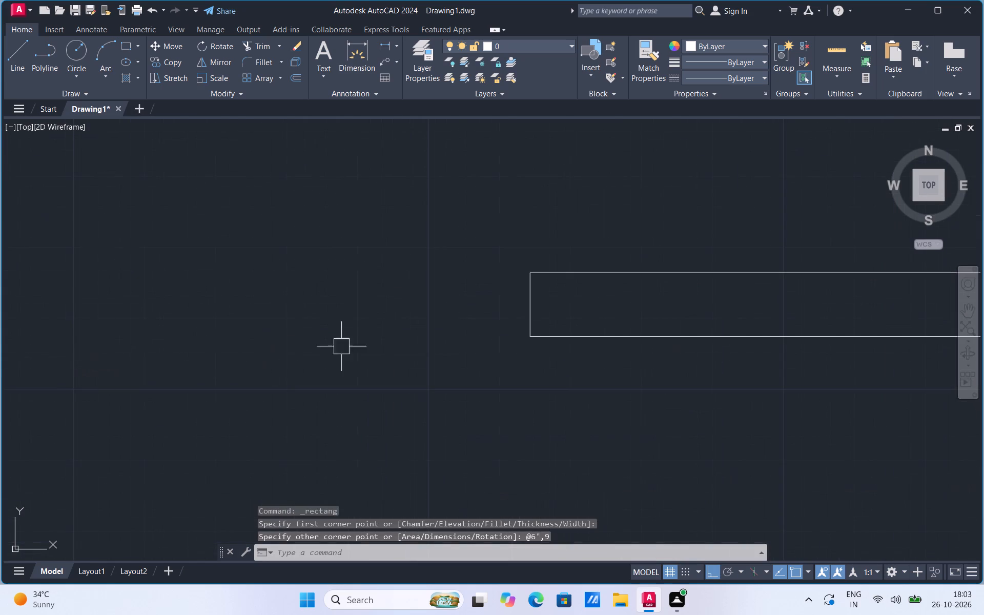
{"action": "scroll", "coordinate": [178, 369], "scroll_direction": "down", "scroll_amount": 1}
{"action": "scroll", "coordinate": [581, 321], "scroll_direction": "up", "scroll_amount": 1}
{"action": "left_click", "coordinate": [584, 309]}
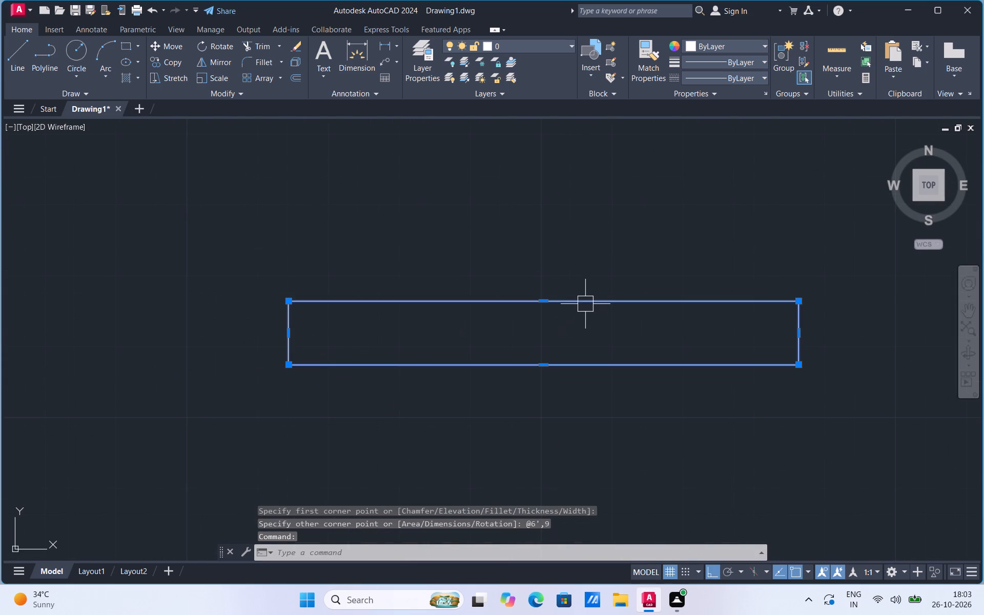
{"action": "left_click", "coordinate": [24, 65]}
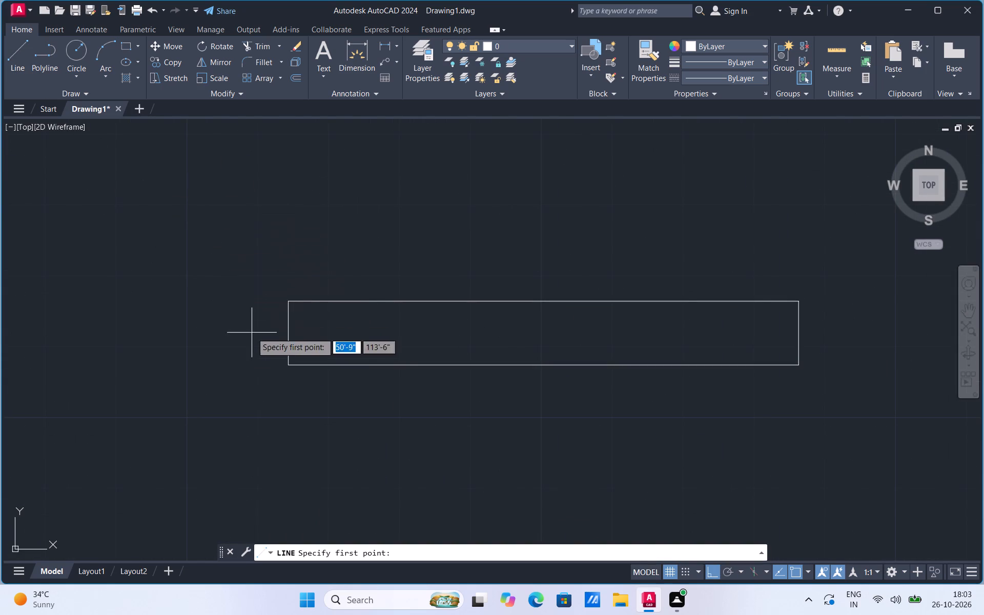
{"action": "left_click", "coordinate": [137, 47]}
{"action": "left_click", "coordinate": [136, 64]}
{"action": "scroll", "coordinate": [282, 325], "scroll_direction": "up", "scroll_amount": 1}
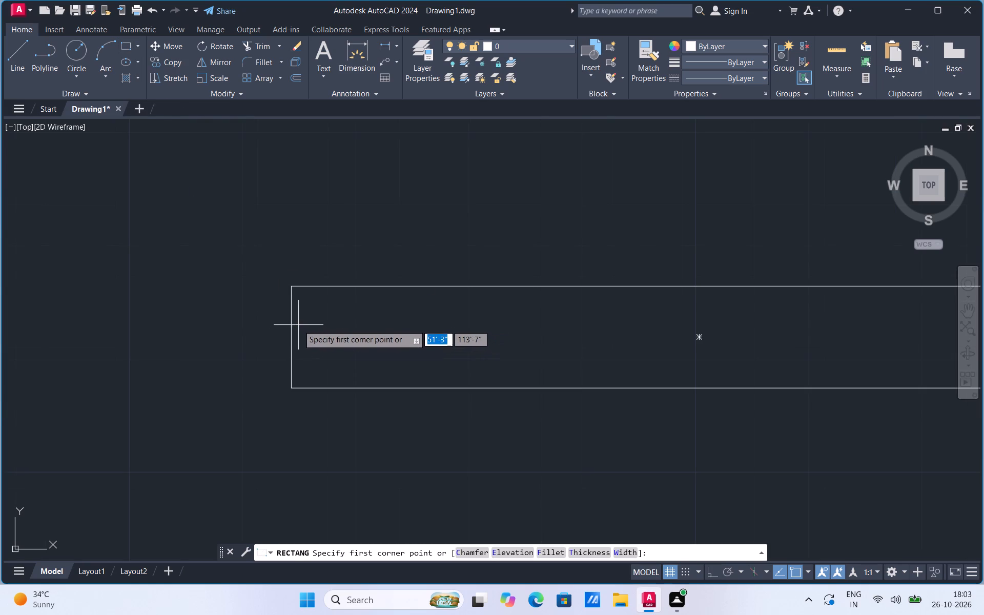
{"action": "left_click", "coordinate": [293, 327]}
{"action": "scroll", "coordinate": [248, 340], "scroll_direction": "down", "scroll_amount": 1}
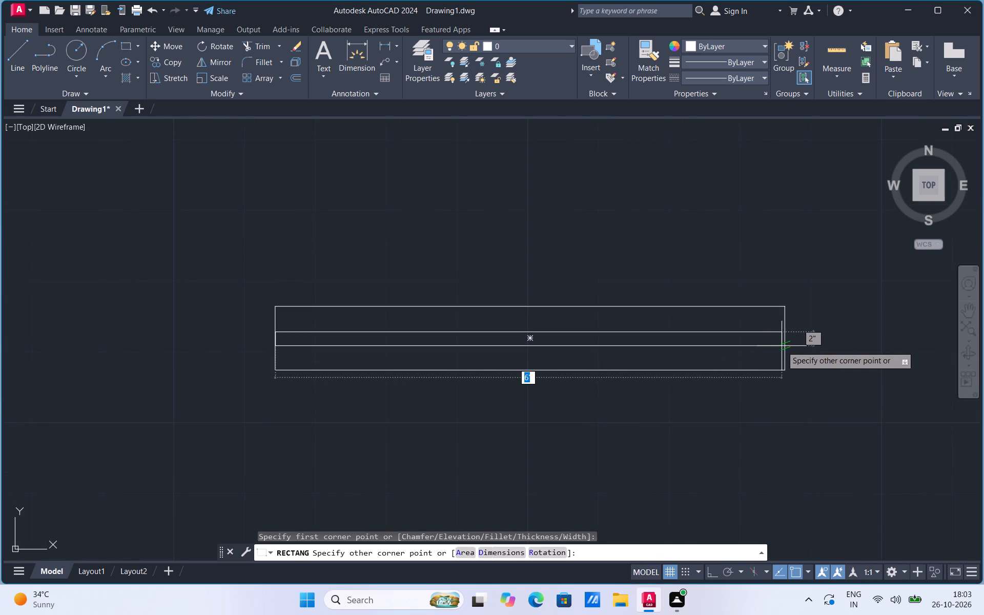
{"action": "left_click", "coordinate": [785, 348]}
Group the 6' by 9" rectangle and the thin rectangle inside it.
{"action": "left_click", "coordinate": [229, 428]}
{"action": "scroll", "coordinate": [317, 409], "scroll_direction": "down", "scroll_amount": 1}
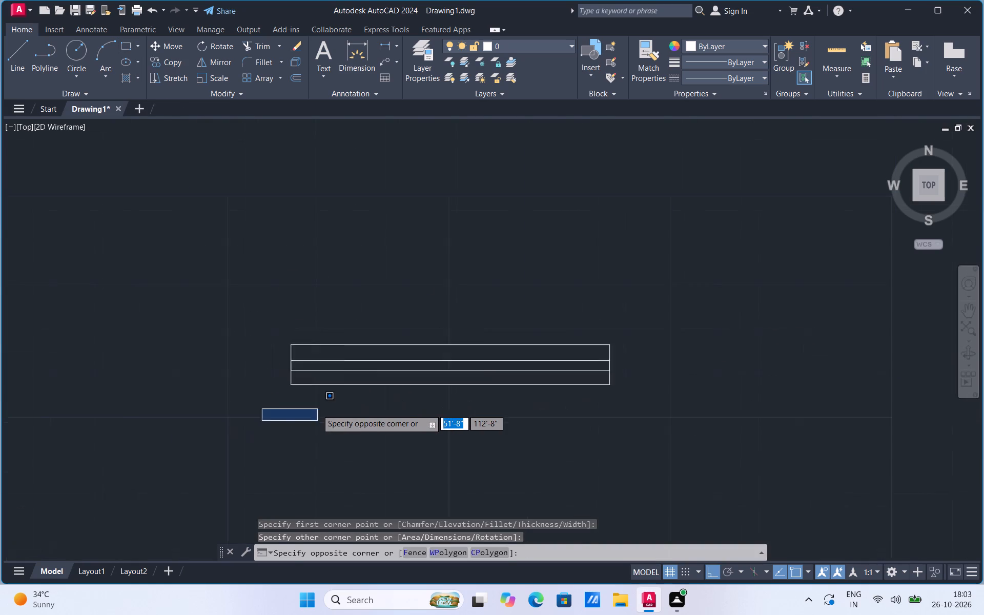
{"action": "scroll", "coordinate": [317, 409], "scroll_direction": "down", "scroll_amount": 1}
{"action": "left_click", "coordinate": [539, 316]}
{"action": "right_click", "coordinate": [453, 393]}
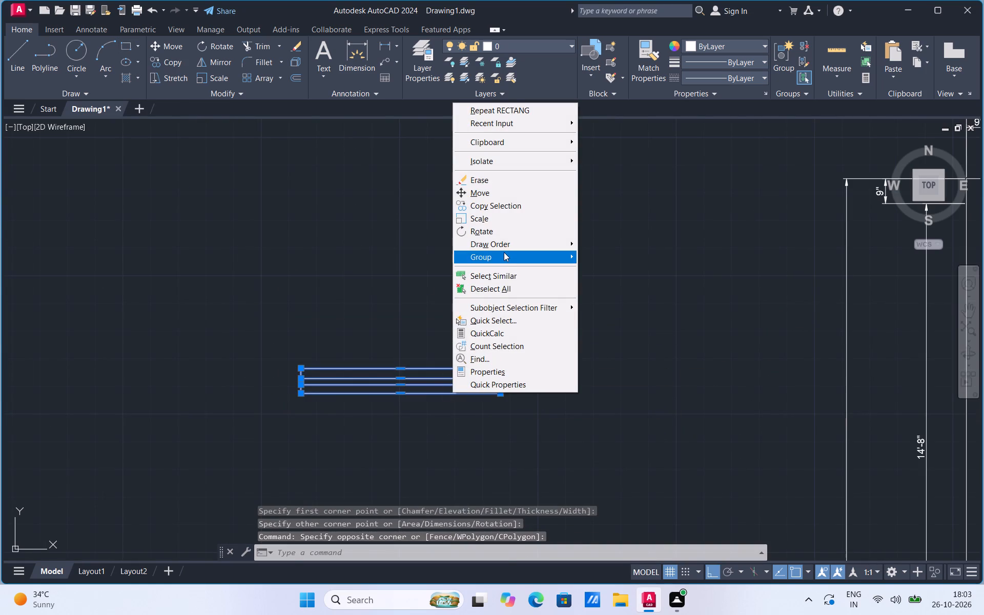
{"action": "left_click", "coordinate": [504, 254]}
{"action": "left_click", "coordinate": [613, 260]}
Move the grouped window by its top midpoint onto the midpoint of the 16'-8" room's inner top wall line, with Ortho off.
{"action": "left_click", "coordinate": [481, 372]}
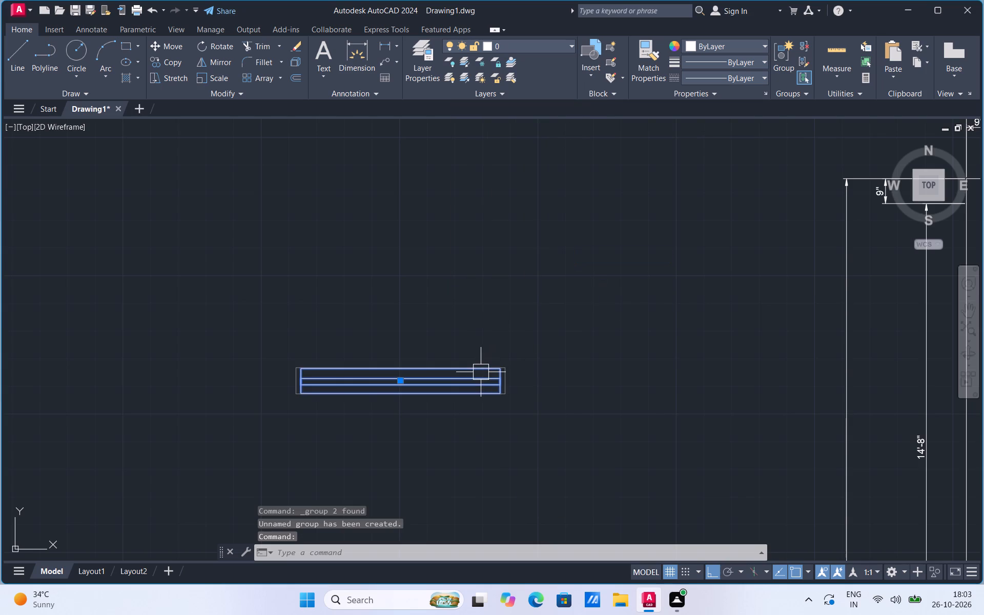
{"action": "right_click", "coordinate": [481, 372]}
{"action": "left_click", "coordinate": [516, 174]}
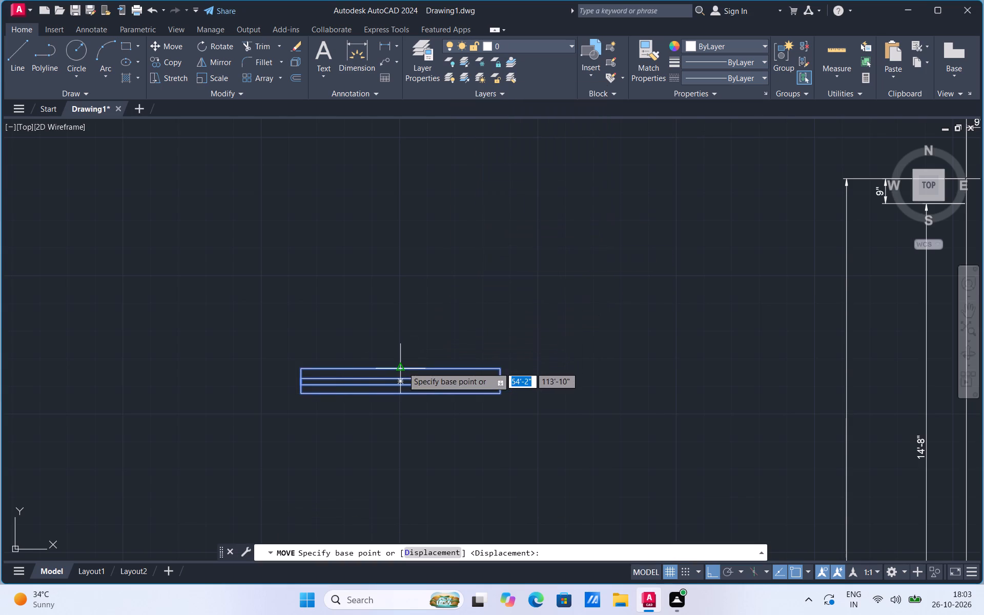
{"action": "left_click", "coordinate": [403, 367]}
{"action": "scroll", "coordinate": [265, 358], "scroll_direction": "down", "scroll_amount": 3}
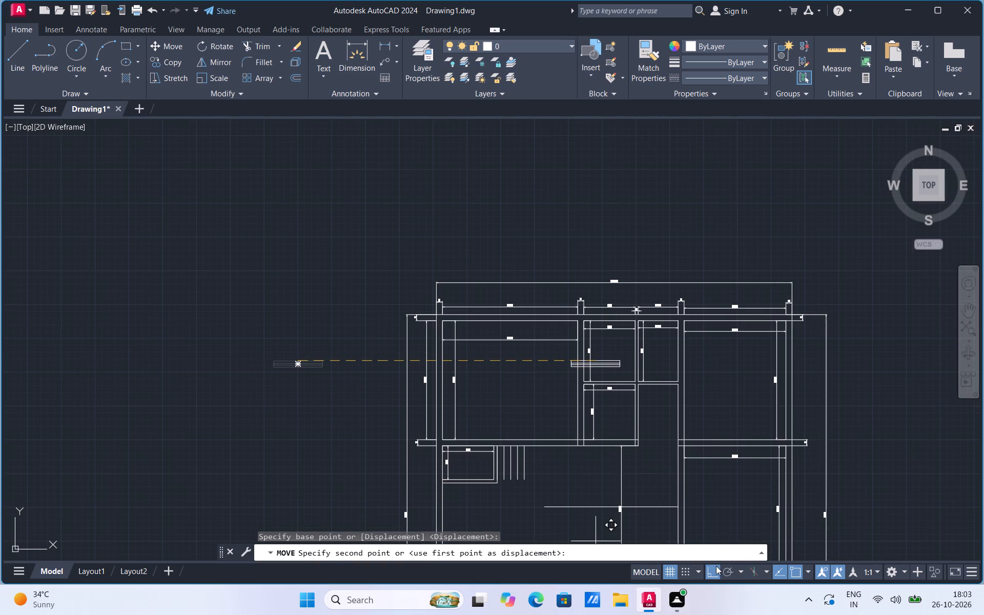
{"action": "left_click", "coordinate": [715, 570]}
{"action": "scroll", "coordinate": [552, 316], "scroll_direction": "up", "scroll_amount": 2}
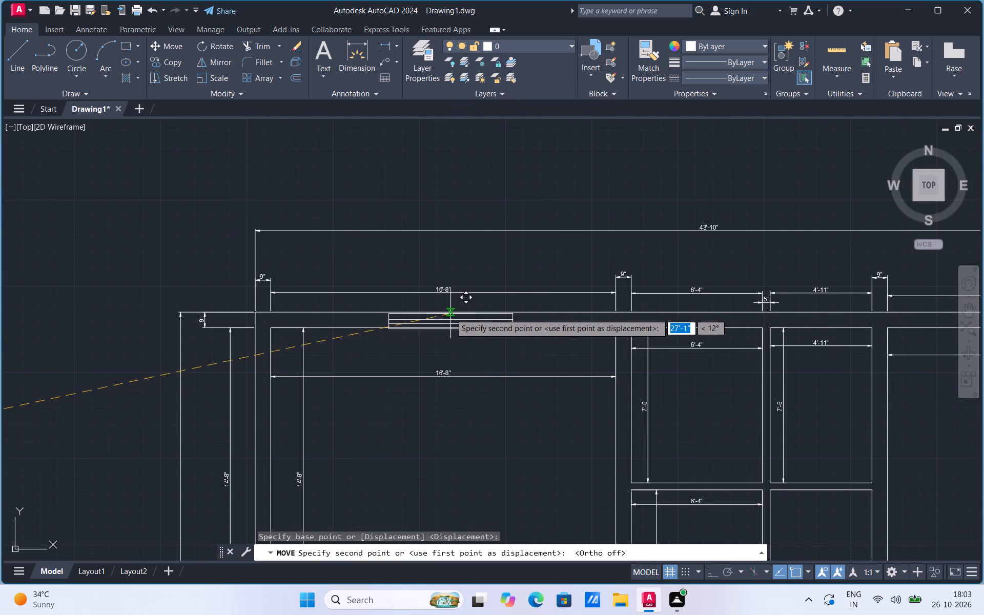
{"action": "left_click", "coordinate": [444, 330]}
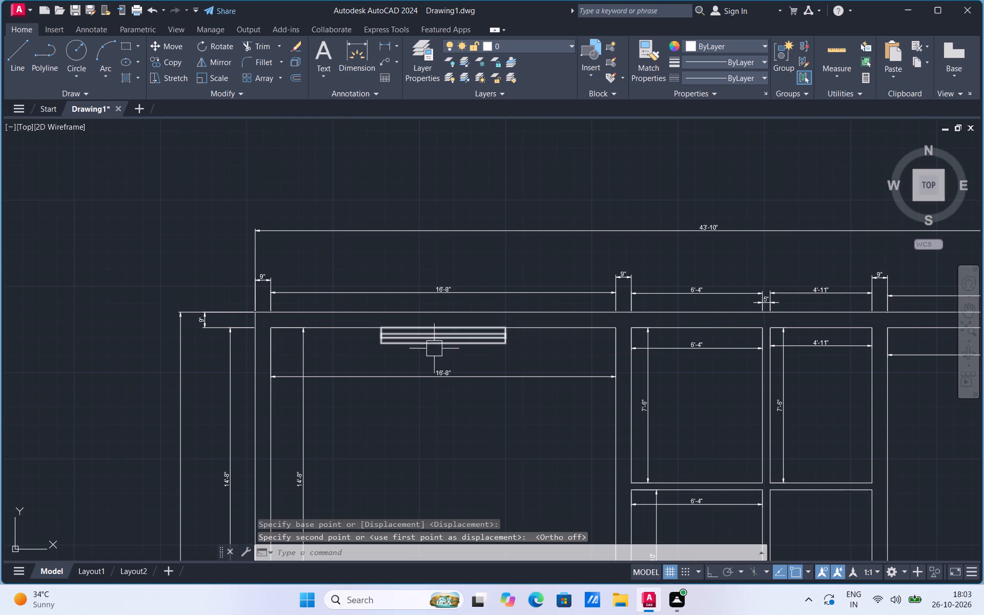
Move the window group up 9" so it sits within the top wall's thickness.
{"action": "left_click", "coordinate": [434, 346]}
{"action": "right_click", "coordinate": [434, 346]}
{"action": "left_click", "coordinate": [462, 149]}
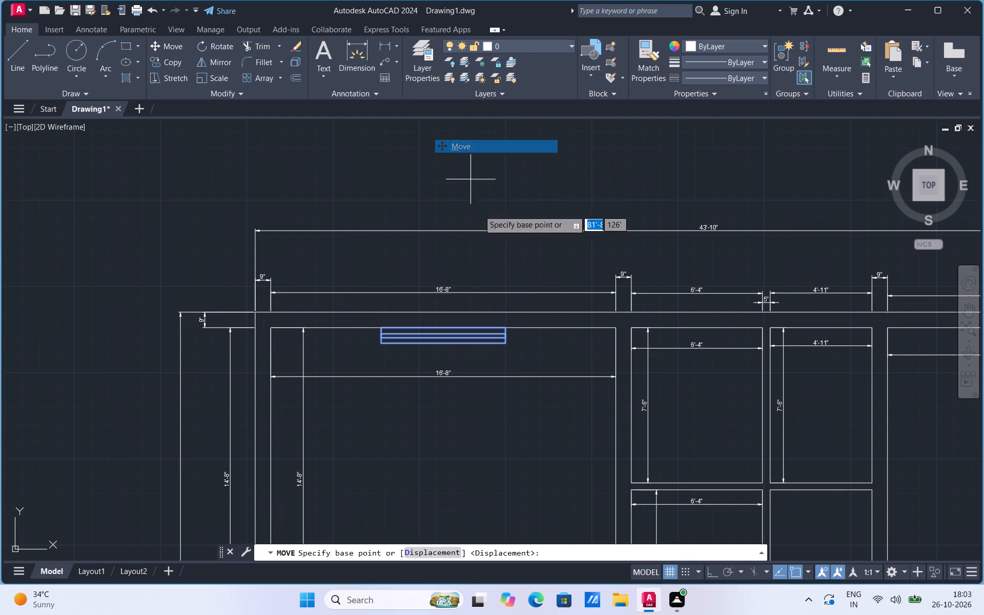
{"action": "left_click", "coordinate": [502, 344]}
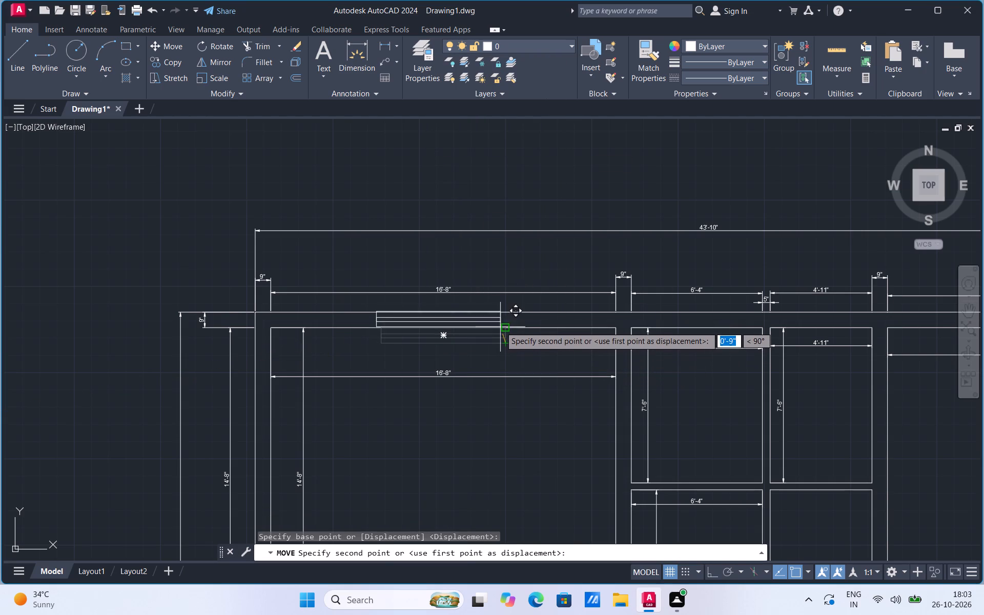
{"action": "left_click", "coordinate": [503, 328]}
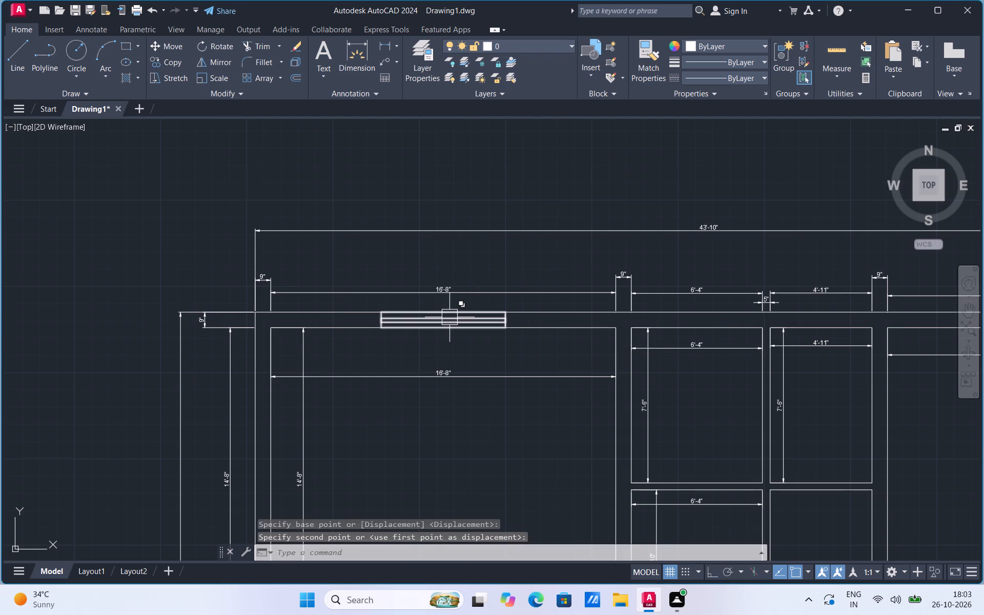
Copy the window group by its bottom midpoint to the middle of the 12'-7" room's top wall.
{"action": "scroll", "coordinate": [449, 318], "scroll_direction": "up", "scroll_amount": 2}
{"action": "left_click", "coordinate": [438, 326]}
{"action": "right_click", "coordinate": [438, 326]}
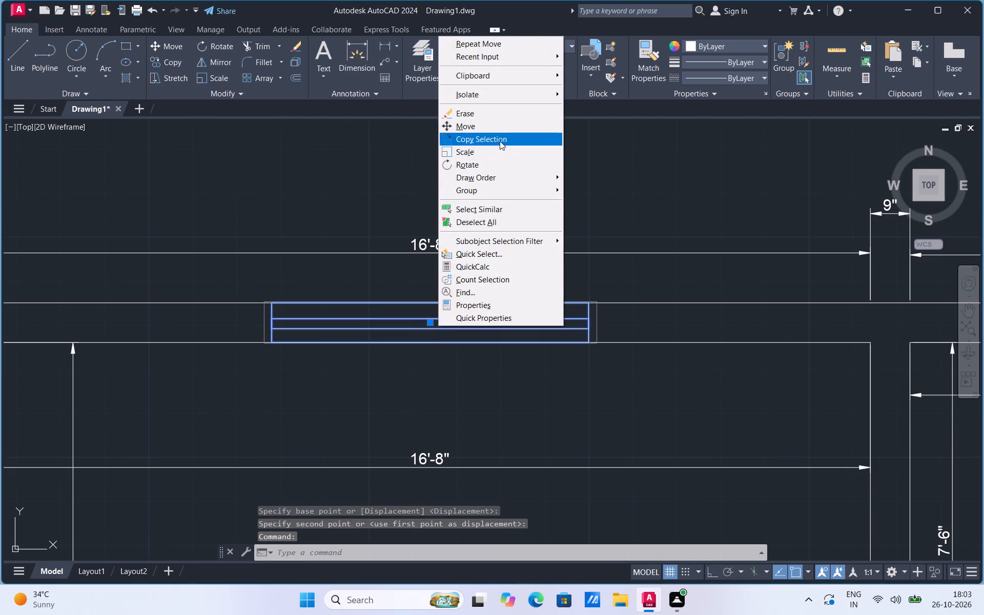
{"action": "left_click", "coordinate": [500, 139]}
{"action": "left_click", "coordinate": [433, 344]}
{"action": "scroll", "coordinate": [350, 376], "scroll_direction": "down", "scroll_amount": 3}
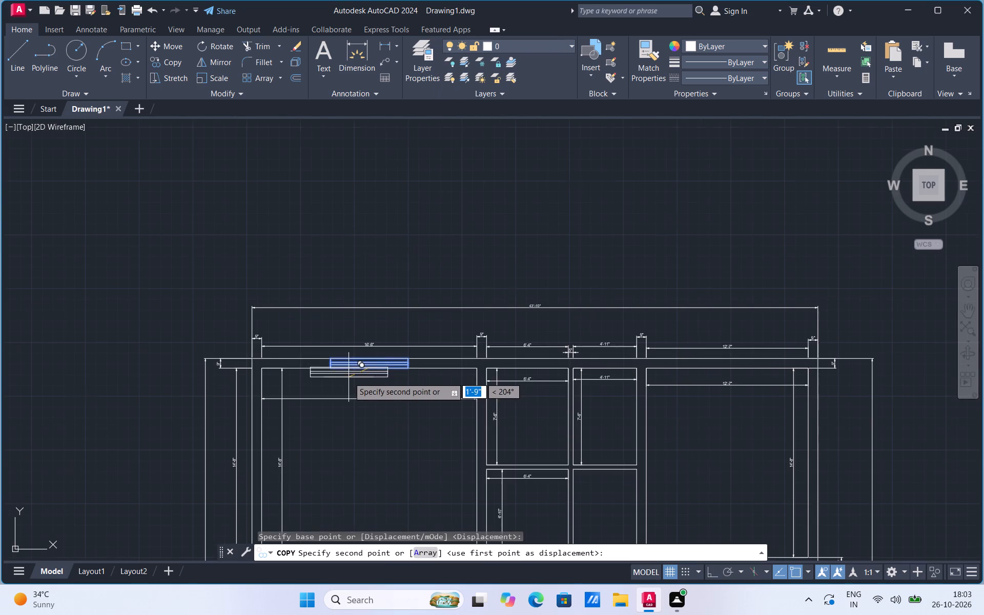
{"action": "left_click", "coordinate": [725, 370]}
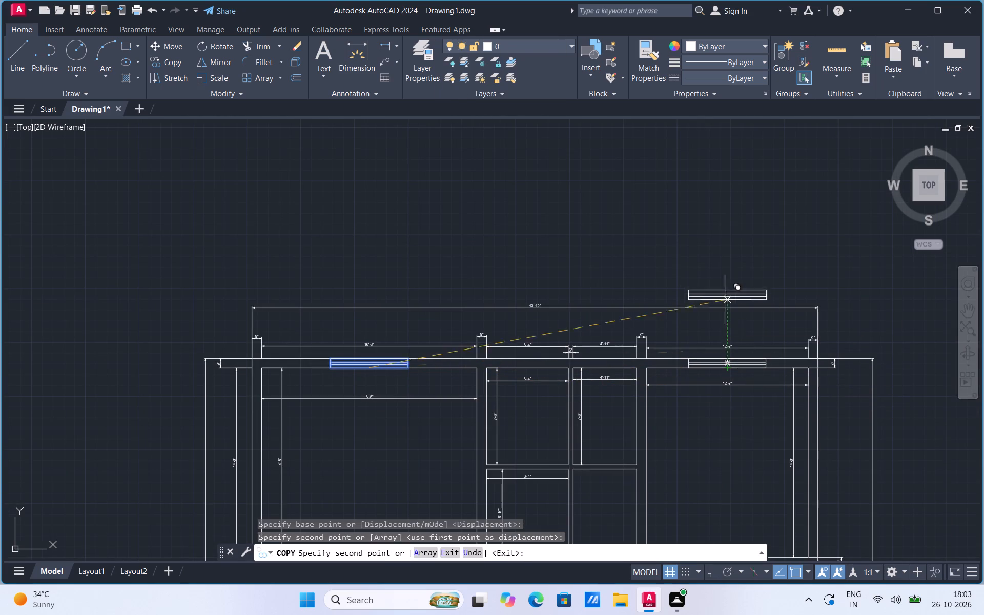
Draw a 2' by 9" rectangle in the empty area above the floor plan.
{"action": "left_click", "coordinate": [131, 45]}
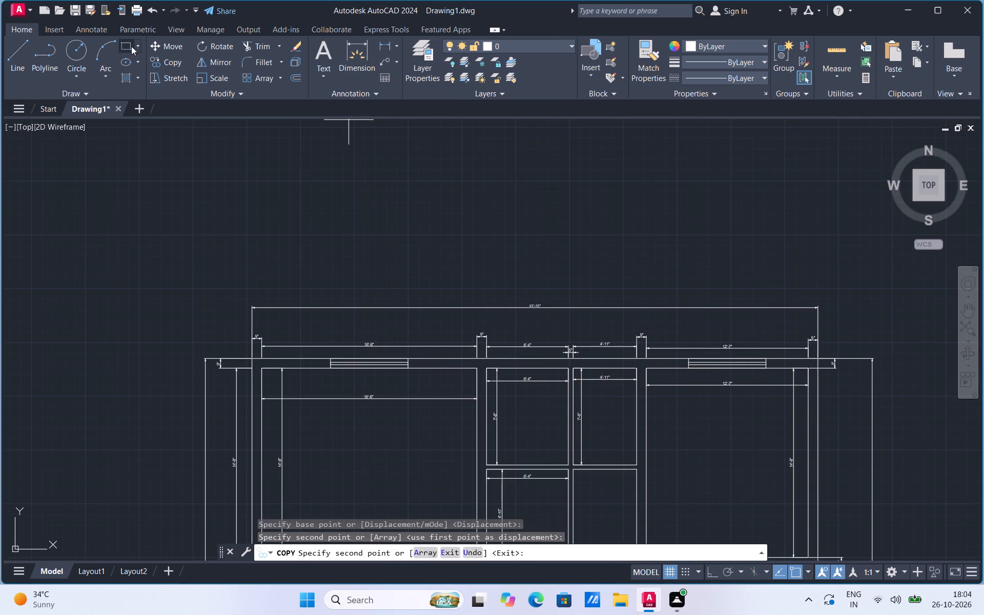
{"action": "left_click", "coordinate": [137, 42]}
{"action": "left_click", "coordinate": [135, 68]}
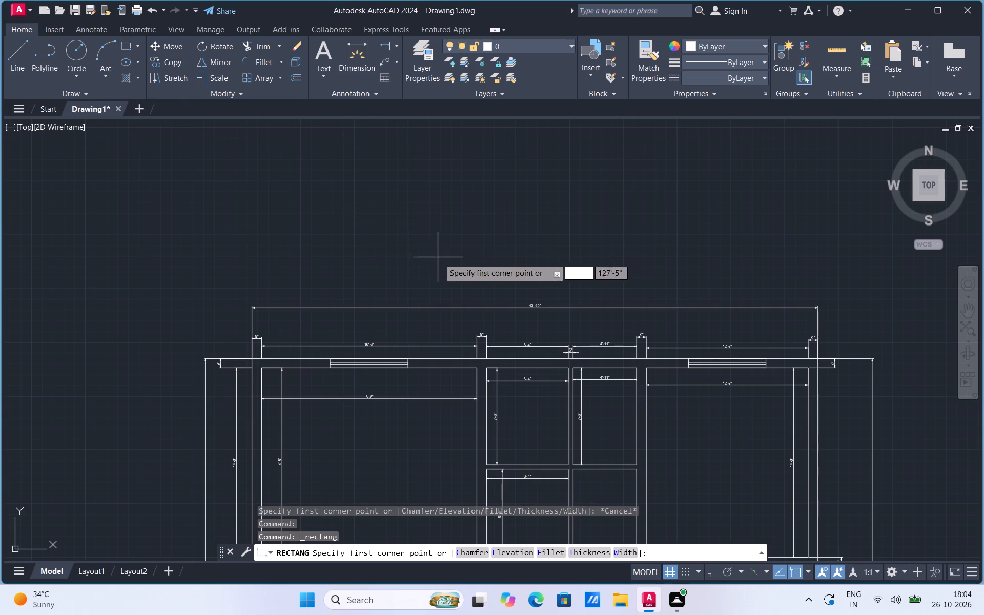
{"action": "left_click", "coordinate": [444, 269]}
{"action": "type", "text": "2',"}
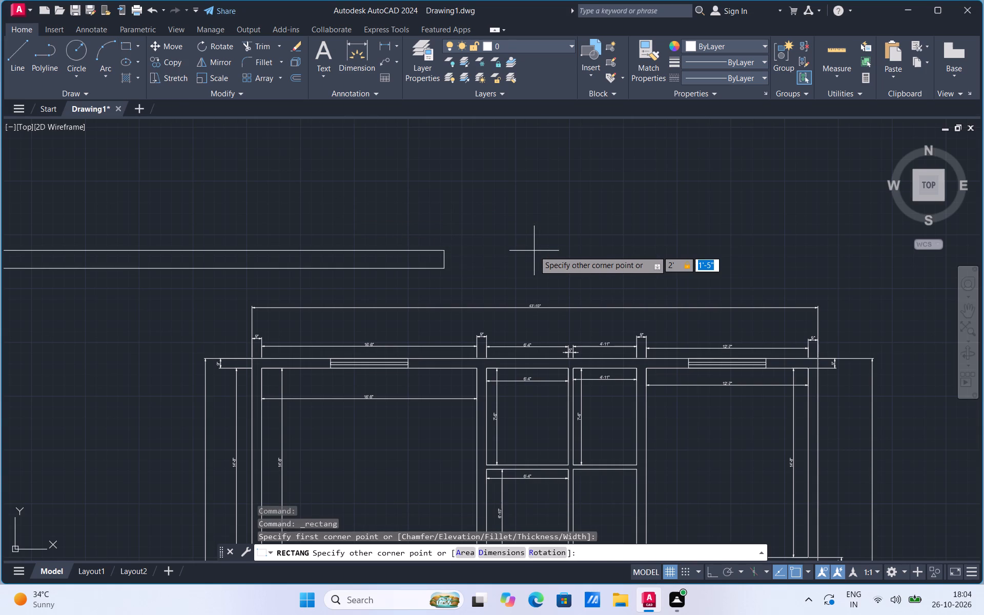
{"action": "key", "text": "9"}
{"action": "key", "text": "Return"}
Draw a horizontal centre line between the midpoints of the 2' by 9" rectangle's short sides.
{"action": "scroll", "coordinate": [453, 271], "scroll_direction": "up", "scroll_amount": 2}
{"action": "scroll", "coordinate": [461, 226], "scroll_direction": "up", "scroll_amount": 2}
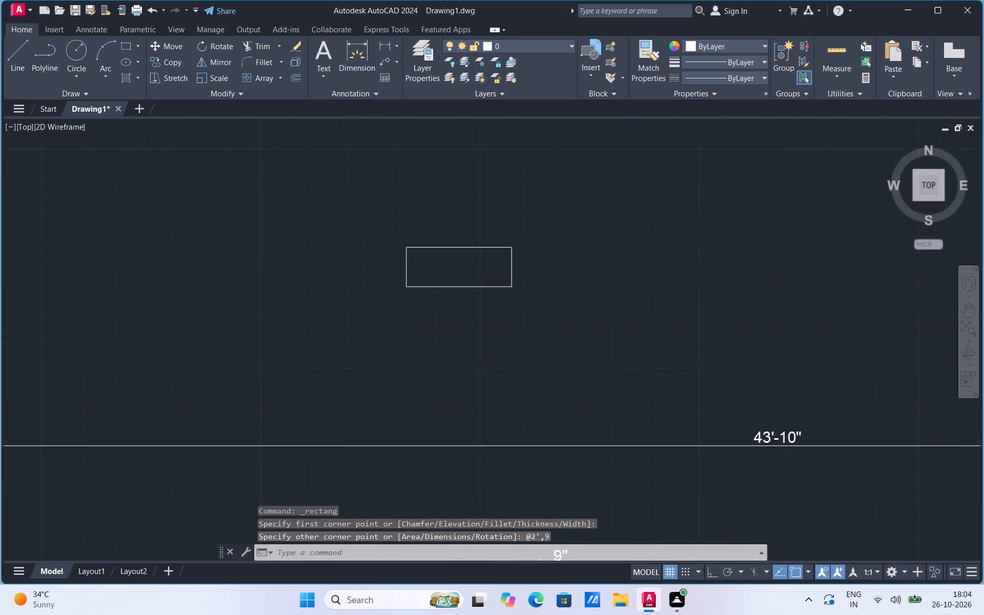
{"action": "left_click", "coordinate": [13, 54]}
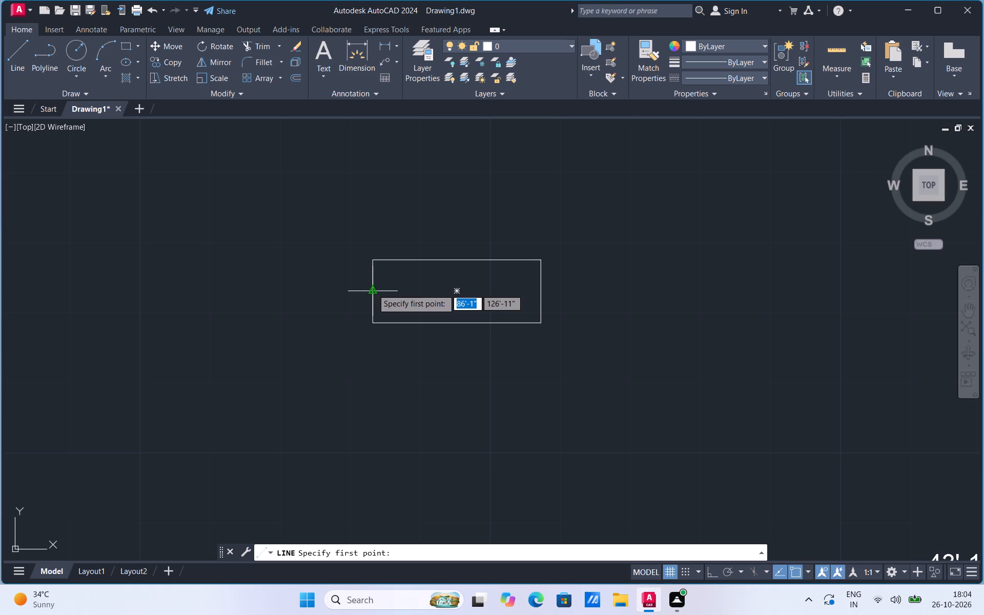
{"action": "left_click", "coordinate": [373, 289]}
{"action": "left_click", "coordinate": [543, 291]}
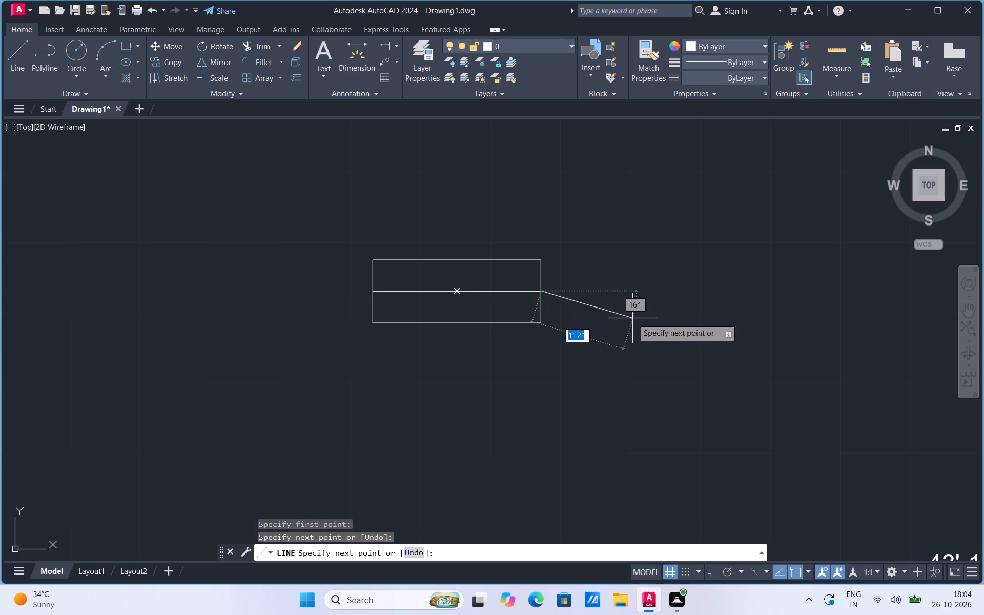
{"action": "key", "text": "Escape"}
Copy the 2' by 9" rectangle's centre line 2" upward.
{"action": "scroll", "coordinate": [495, 290], "scroll_direction": "up", "scroll_amount": 2}
{"action": "scroll", "coordinate": [495, 290], "scroll_direction": "down", "scroll_amount": 1}
{"action": "left_click", "coordinate": [487, 297]}
{"action": "right_click", "coordinate": [487, 297]}
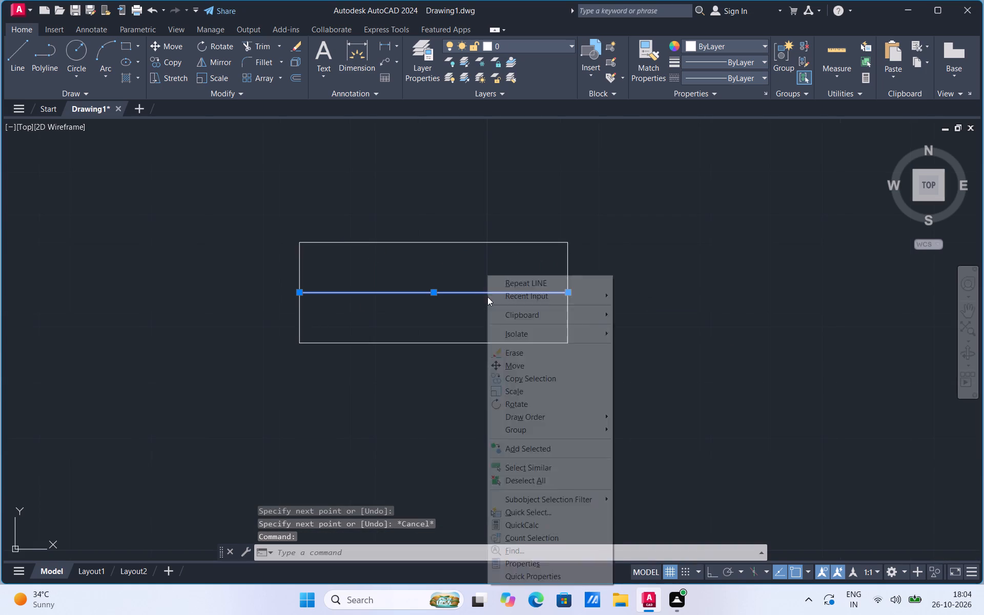
{"action": "left_click", "coordinate": [549, 381]}
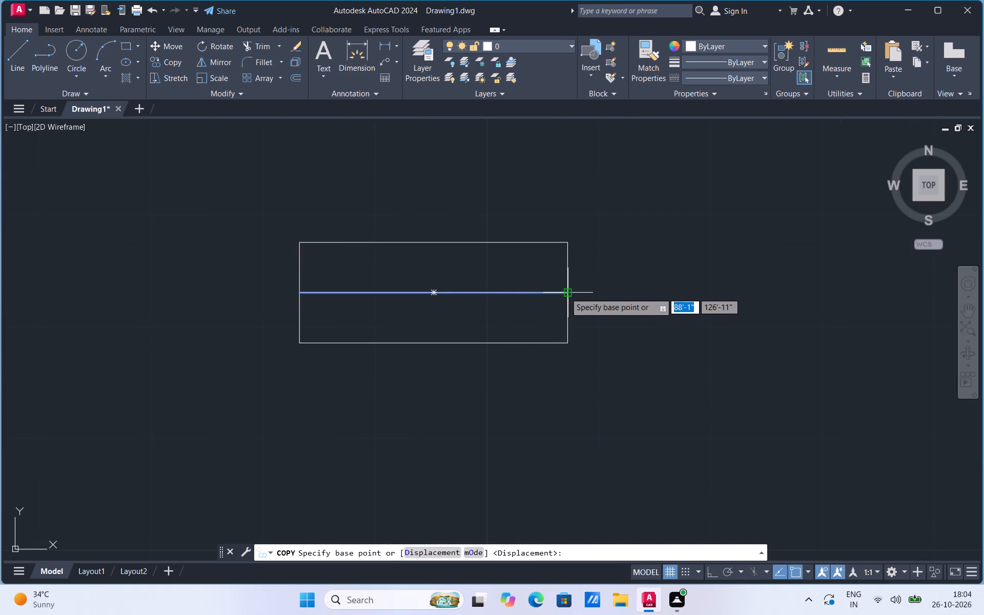
{"action": "left_click", "coordinate": [566, 293]}
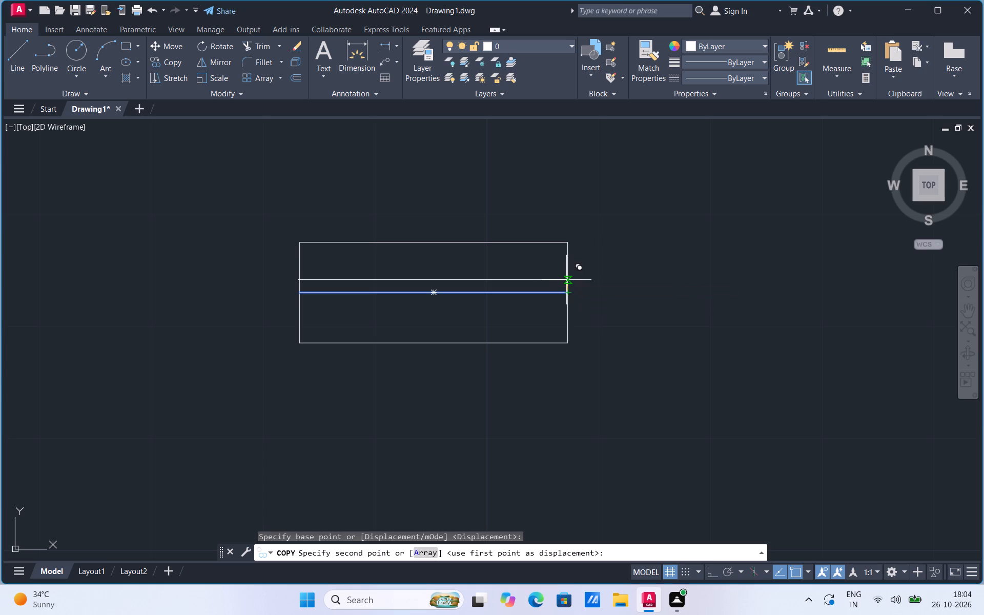
{"action": "key", "text": "2"}
{"action": "key", "text": "Return"}
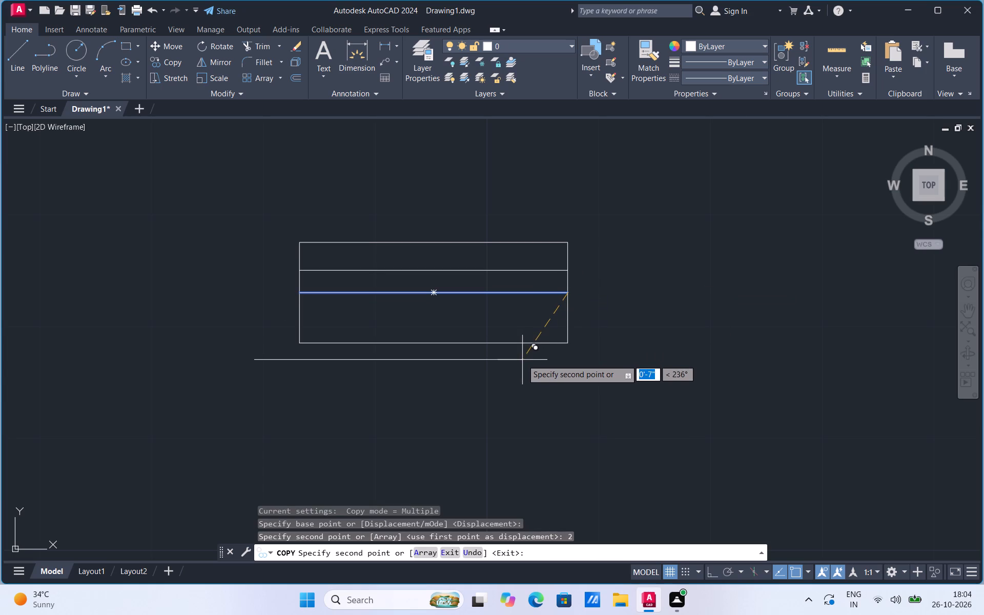
{"action": "key", "text": "Escape"}
Copy the 2' by 9" rectangle's centre line 2" downward.
{"action": "left_click", "coordinate": [514, 295]}
{"action": "right_click", "coordinate": [514, 295]}
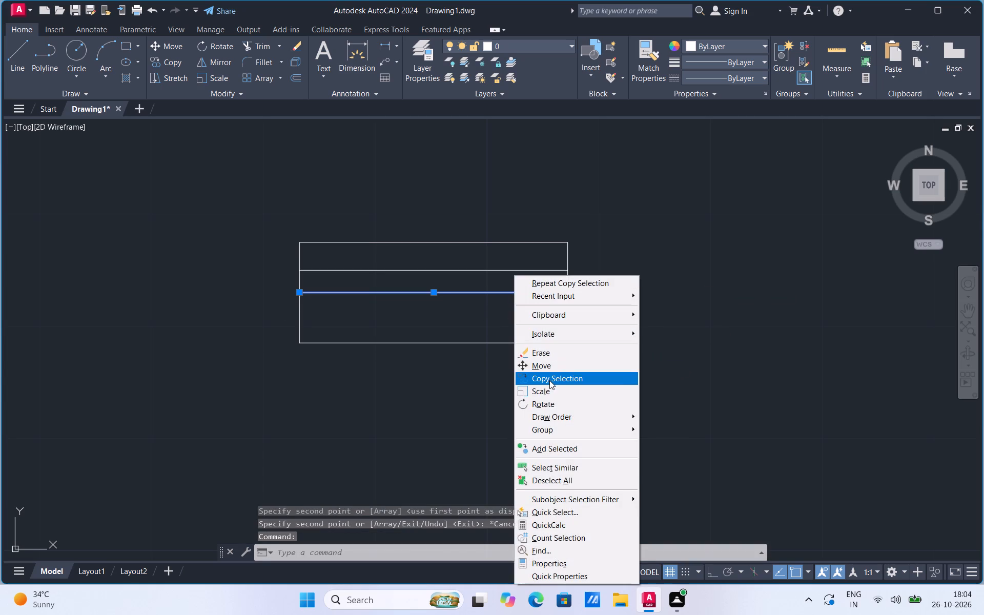
{"action": "left_click", "coordinate": [549, 380]}
{"action": "left_click", "coordinate": [565, 295]}
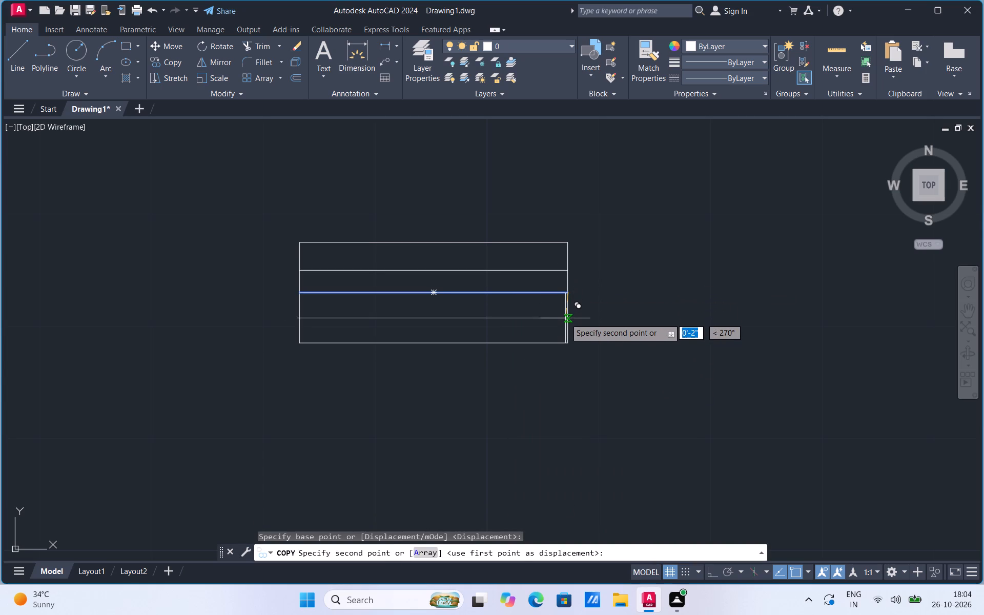
{"action": "key", "text": "2"}
{"action": "key", "text": "Return"}
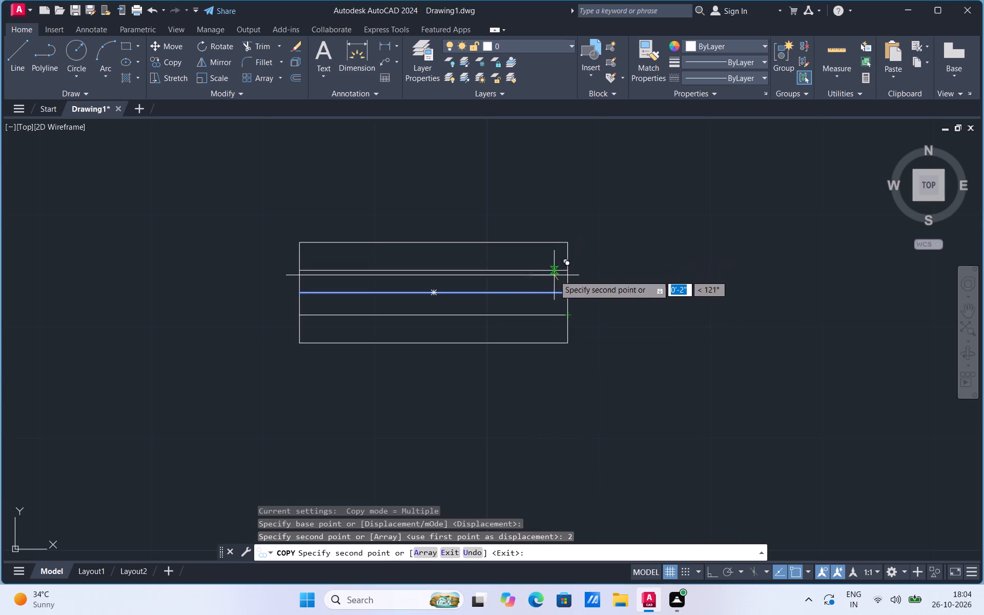
{"action": "key", "text": "Escape"}
Delete the original centre line of the 2' by 9" rectangle.
{"action": "left_click", "coordinate": [499, 293]}
{"action": "key", "text": "Delete"}
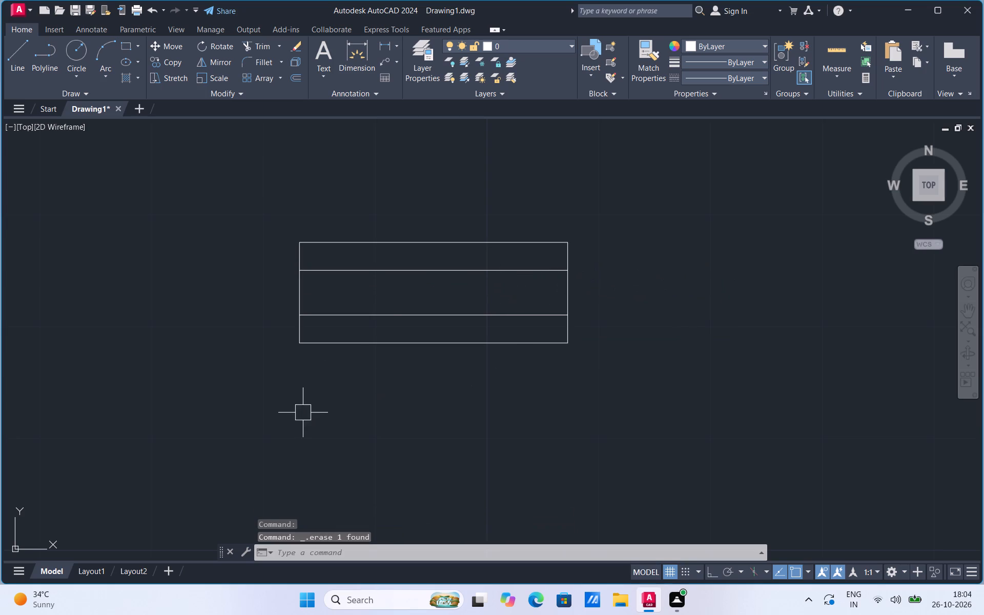
Move the upper inner line of the 2' by 9" rectangle slightly down toward the centre.
{"action": "left_click", "coordinate": [435, 277]}
{"action": "right_click", "coordinate": [450, 288]}
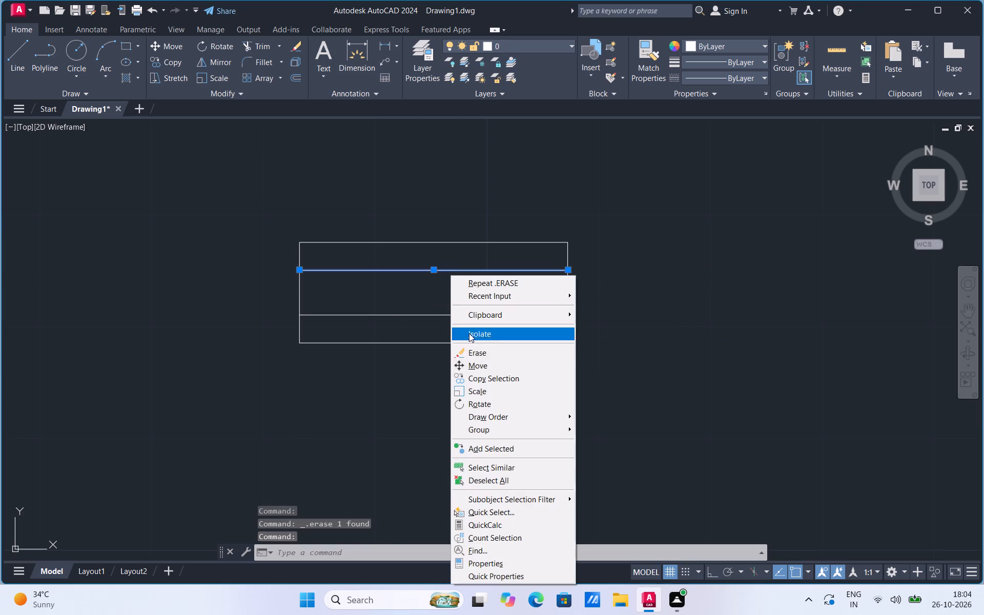
{"action": "left_click", "coordinate": [474, 365]}
{"action": "left_click", "coordinate": [569, 271]}
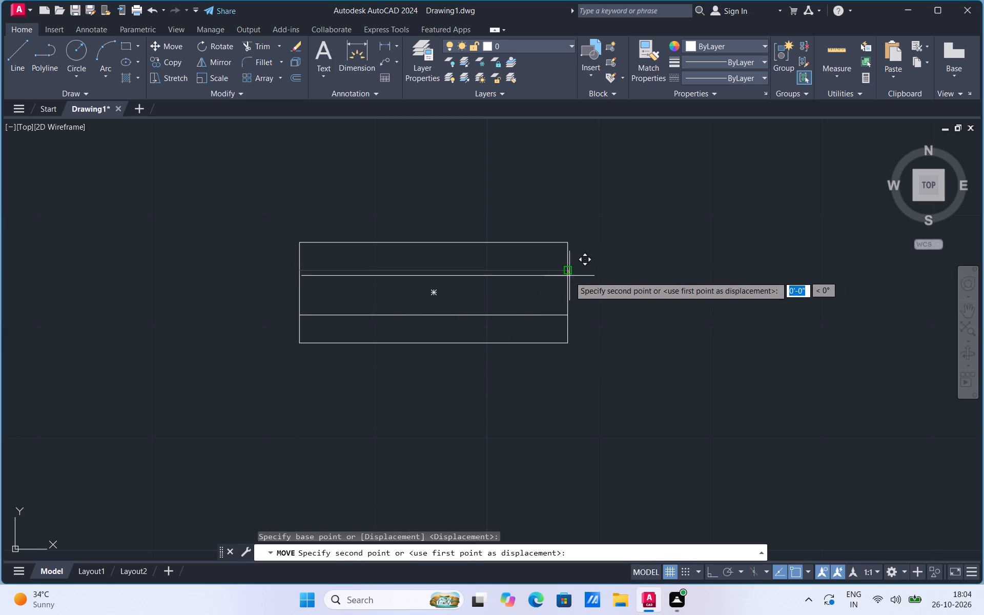
{"action": "left_click", "coordinate": [569, 280]}
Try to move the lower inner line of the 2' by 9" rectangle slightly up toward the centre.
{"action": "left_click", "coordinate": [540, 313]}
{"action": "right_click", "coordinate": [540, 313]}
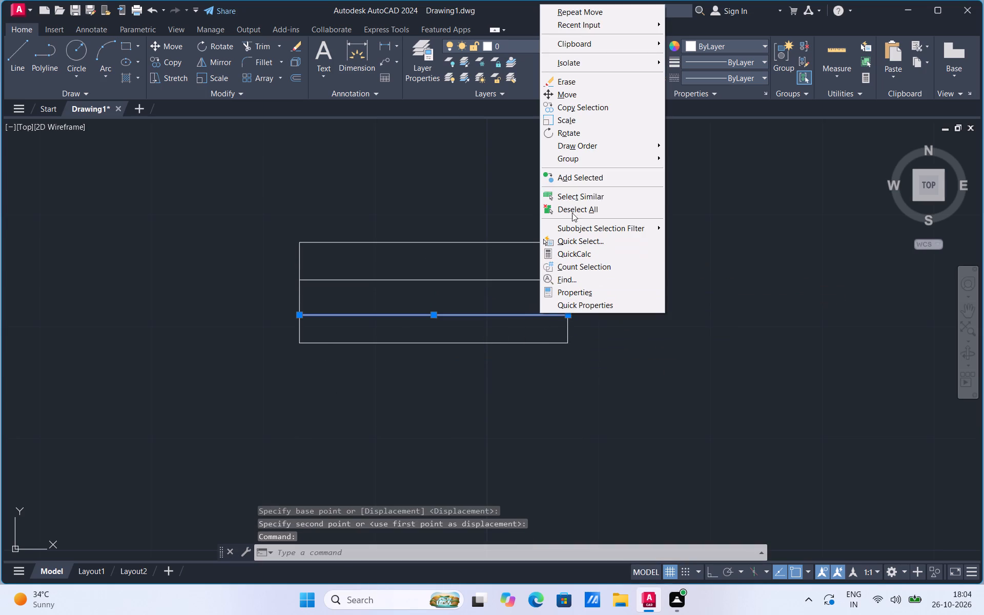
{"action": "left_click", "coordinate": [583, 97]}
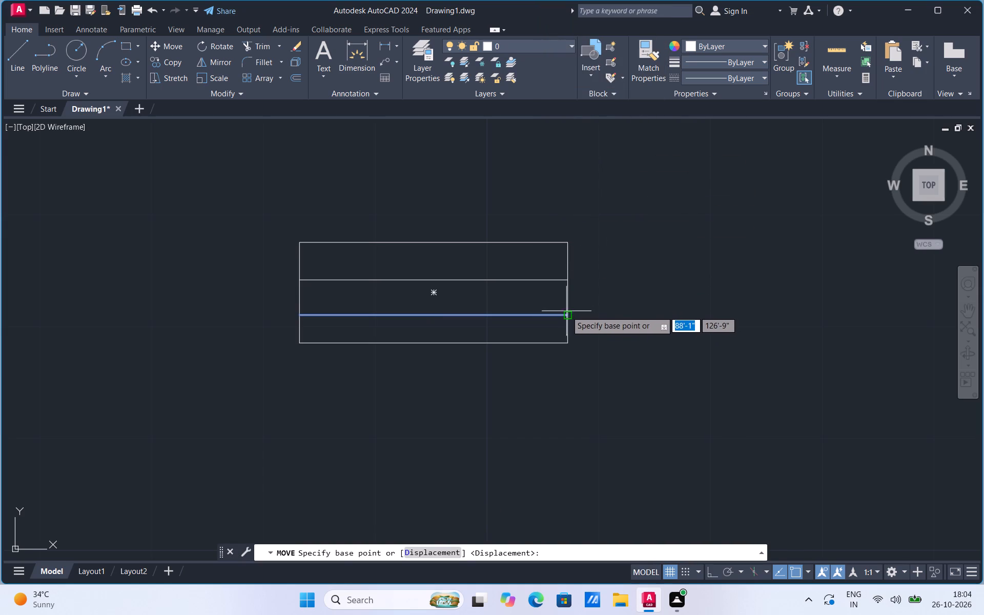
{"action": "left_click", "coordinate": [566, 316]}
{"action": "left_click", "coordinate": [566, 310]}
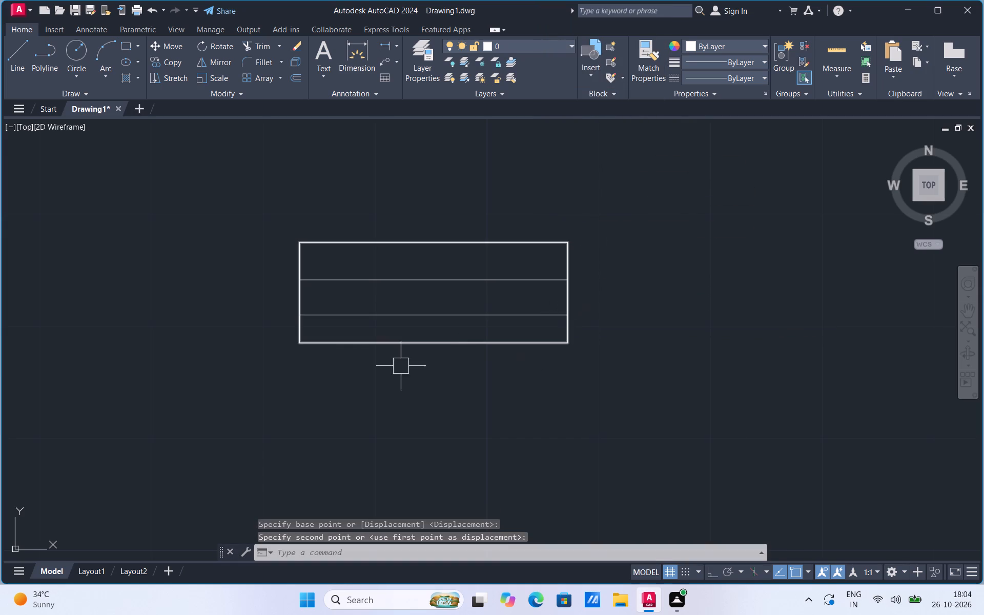
Group the 2' by 9" rectangle and its two inner lines as one window symbol.
{"action": "left_click_drag", "start_coordinate": [264, 389], "coordinate": [274, 382]}
{"action": "left_click", "coordinate": [589, 180]}
{"action": "right_click", "coordinate": [557, 274]}
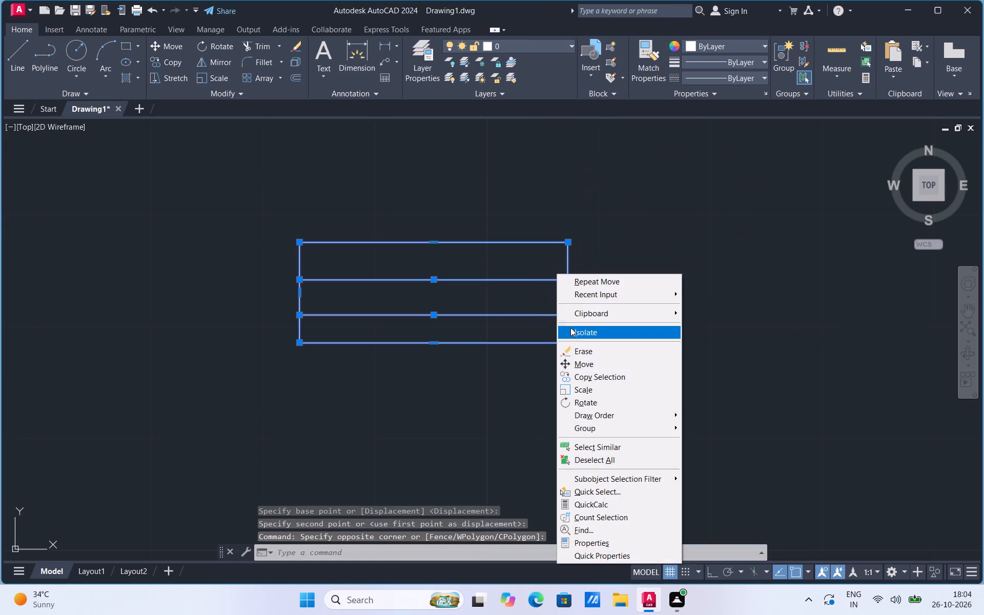
{"action": "left_click", "coordinate": [588, 423]}
{"action": "left_click", "coordinate": [698, 425]}
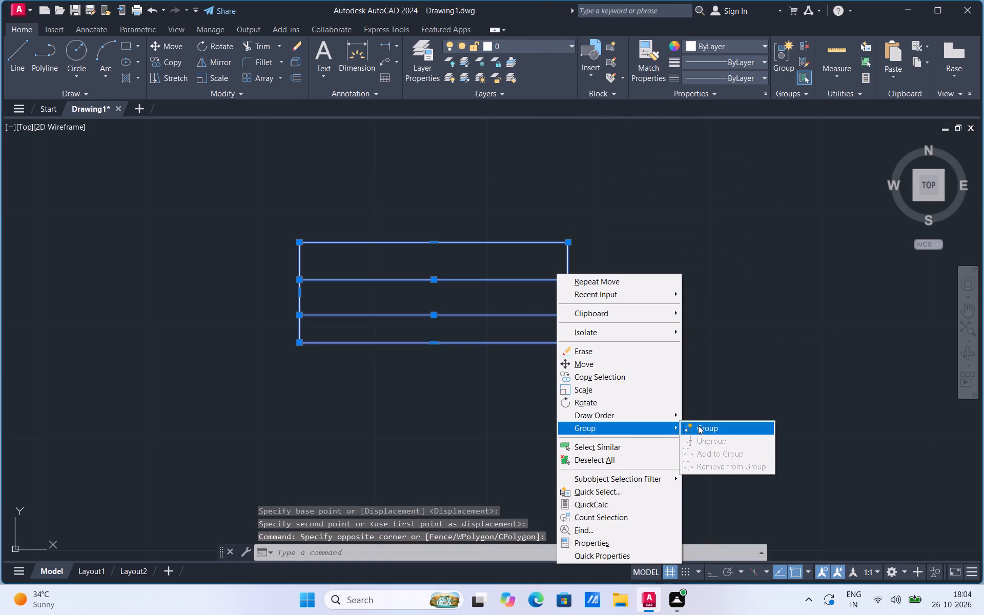
Move the 2' window symbol by its top midpoint to the middle of the 6'-4" by 7'-6" room's upper wall face.
{"action": "left_click", "coordinate": [486, 344]}
{"action": "right_click", "coordinate": [486, 344]}
{"action": "left_click", "coordinate": [529, 146]}
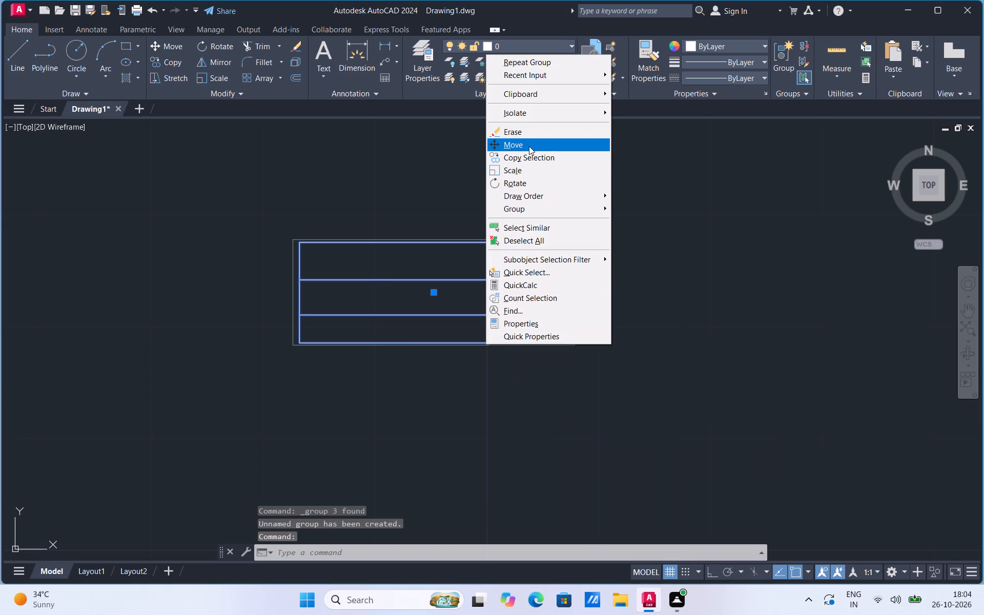
{"action": "left_click", "coordinate": [436, 245]}
{"action": "scroll", "coordinate": [366, 301], "scroll_direction": "up", "scroll_amount": 1}
{"action": "scroll", "coordinate": [365, 304], "scroll_direction": "down", "scroll_amount": 3}
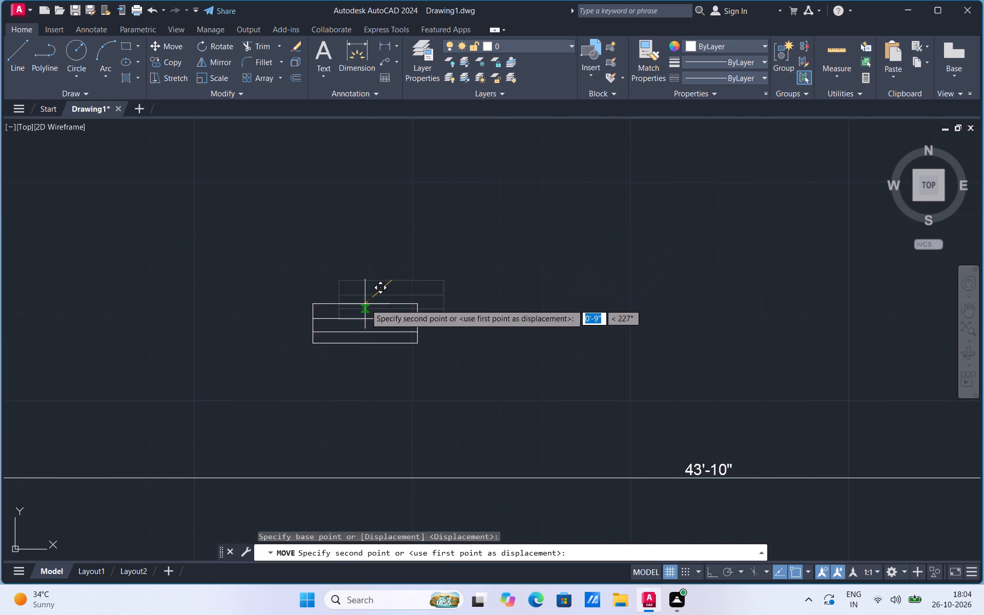
{"action": "scroll", "coordinate": [369, 303], "scroll_direction": "down", "scroll_amount": 3}
{"action": "scroll", "coordinate": [445, 432], "scroll_direction": "up", "scroll_amount": 2}
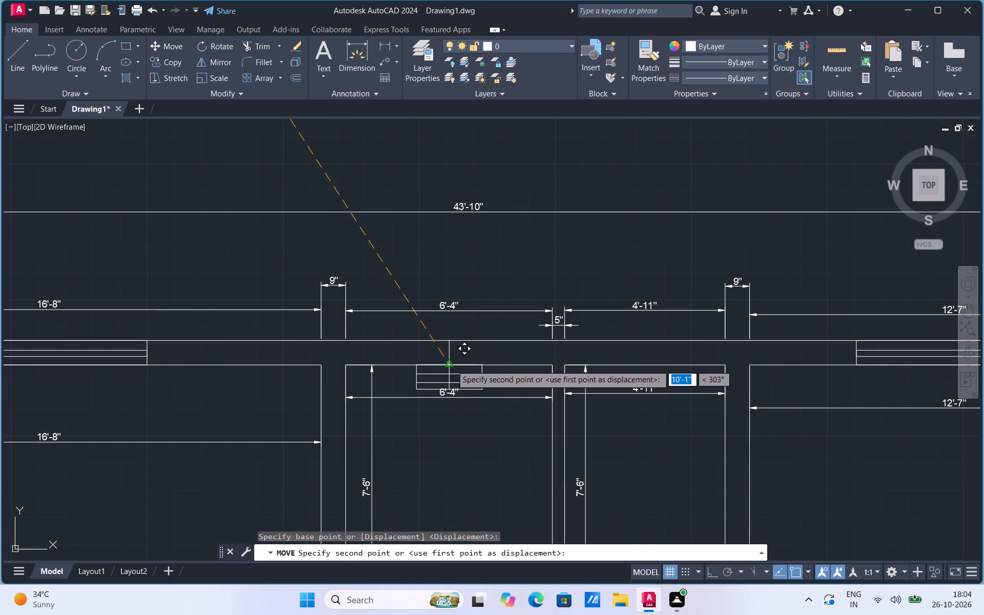
{"action": "left_click", "coordinate": [452, 364]}
Move the 2' window symbol up so it fills the 9" top wall above the 6'-4" room.
{"action": "left_click", "coordinate": [452, 370]}
{"action": "right_click", "coordinate": [452, 370]}
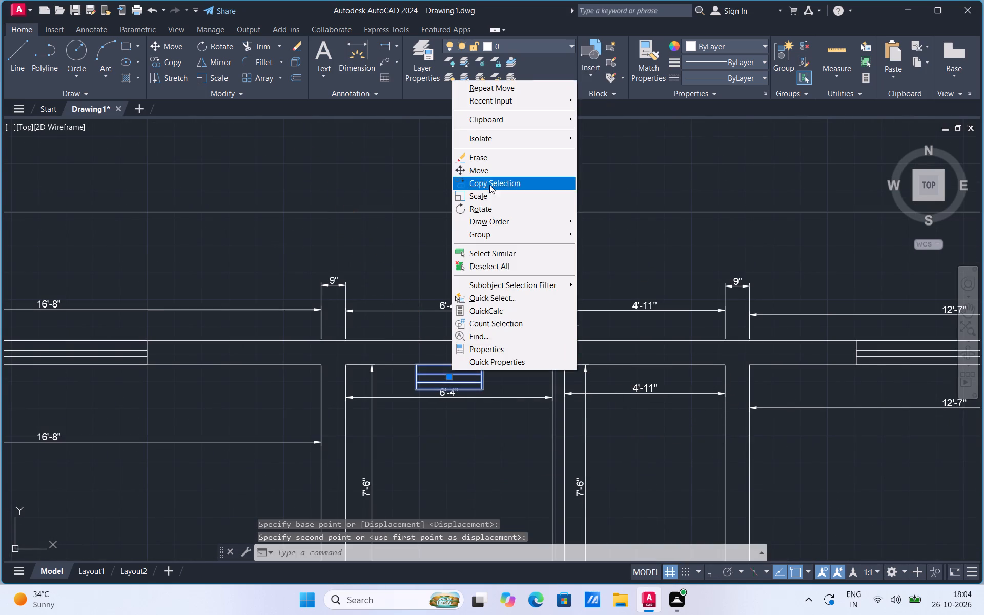
{"action": "left_click", "coordinate": [489, 173]}
{"action": "scroll", "coordinate": [482, 359], "scroll_direction": "up", "scroll_amount": 1}
{"action": "left_click", "coordinate": [479, 372]}
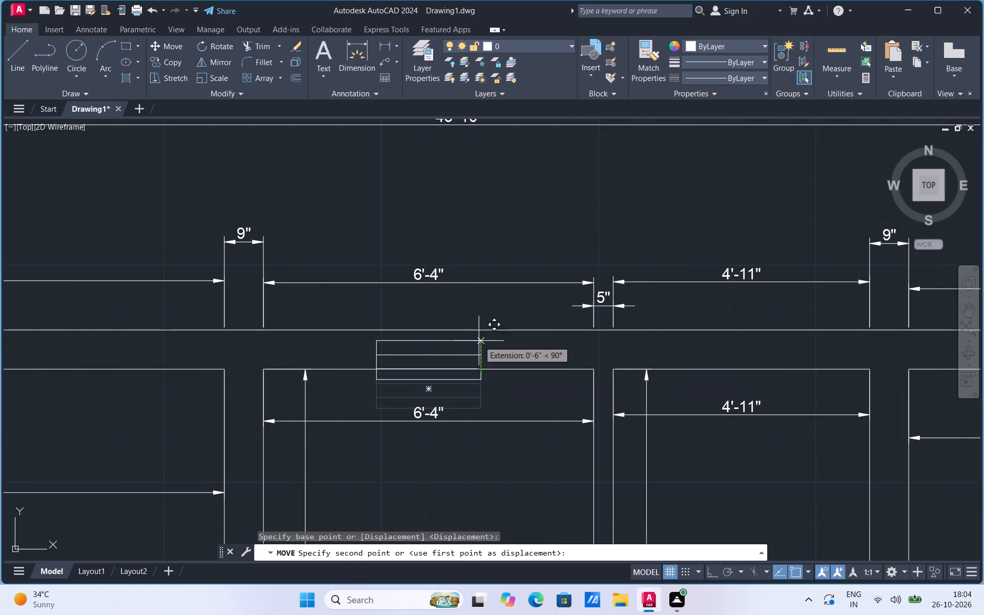
{"action": "left_click", "coordinate": [479, 332]}
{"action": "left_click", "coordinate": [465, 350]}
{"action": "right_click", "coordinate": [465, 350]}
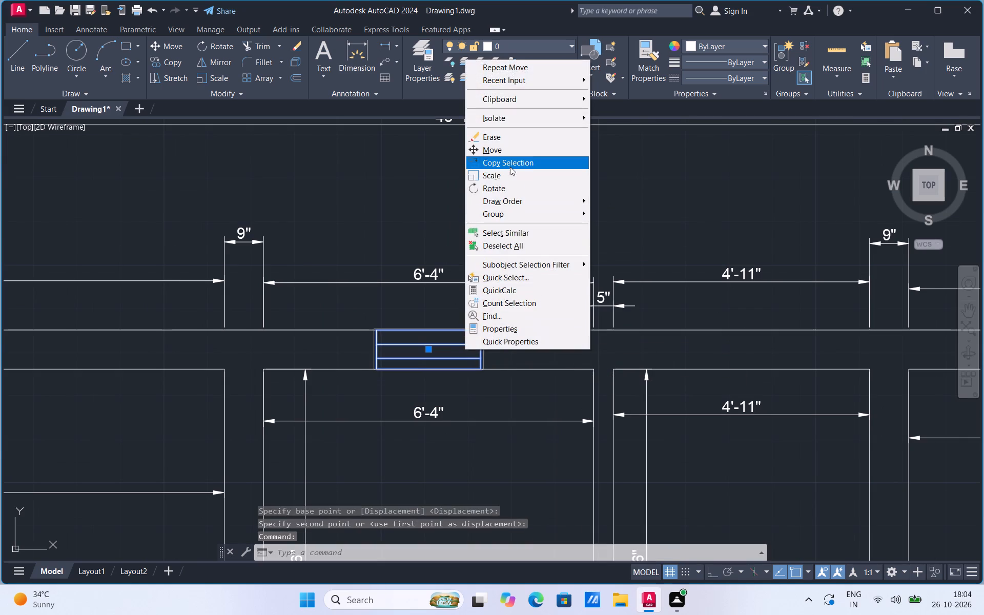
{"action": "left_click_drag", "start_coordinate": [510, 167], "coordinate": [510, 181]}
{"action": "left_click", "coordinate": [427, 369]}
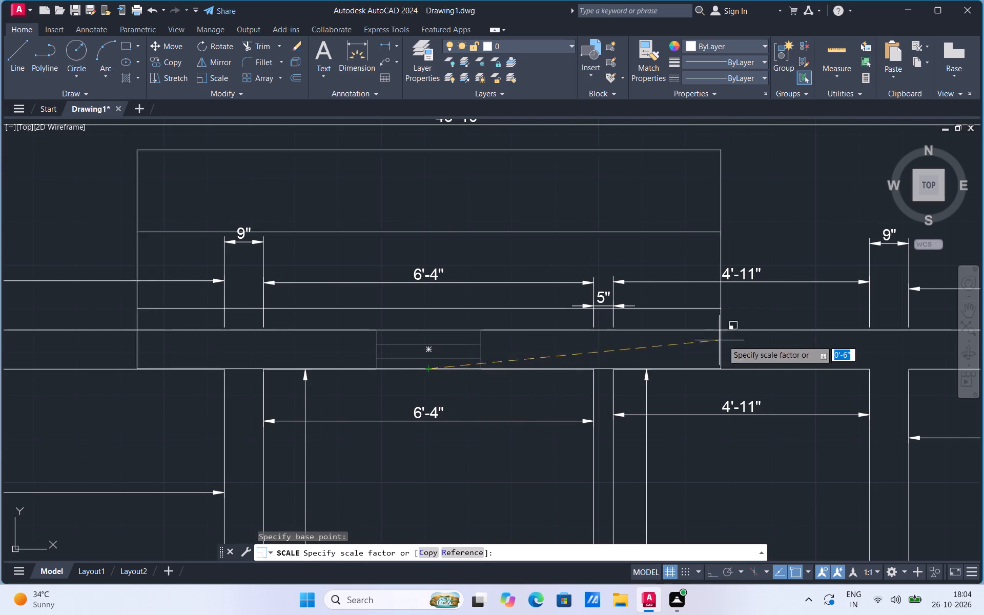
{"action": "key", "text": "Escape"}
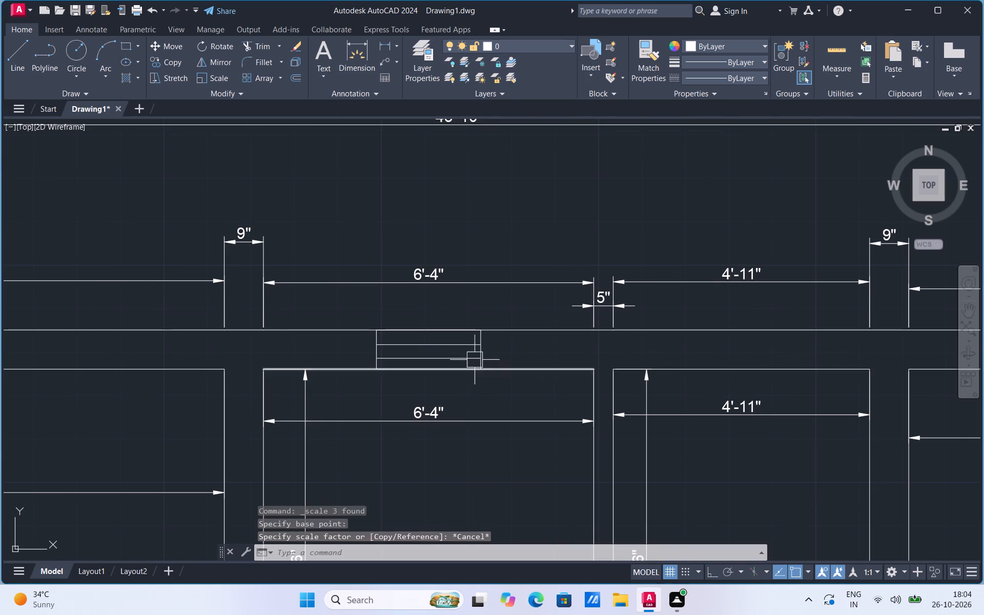
Copy the 2' window symbol into the top wall, centred above the neighbouring 4'-11" room.
{"action": "left_click", "coordinate": [469, 348]}
{"action": "right_click", "coordinate": [469, 348]}
{"action": "left_click", "coordinate": [529, 163]}
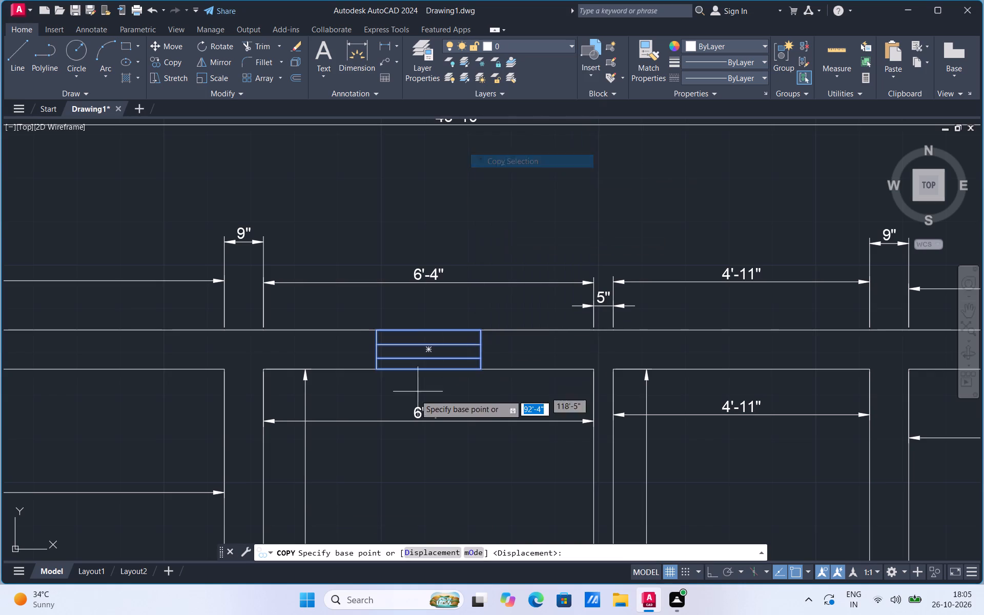
{"action": "left_click", "coordinate": [427, 371]}
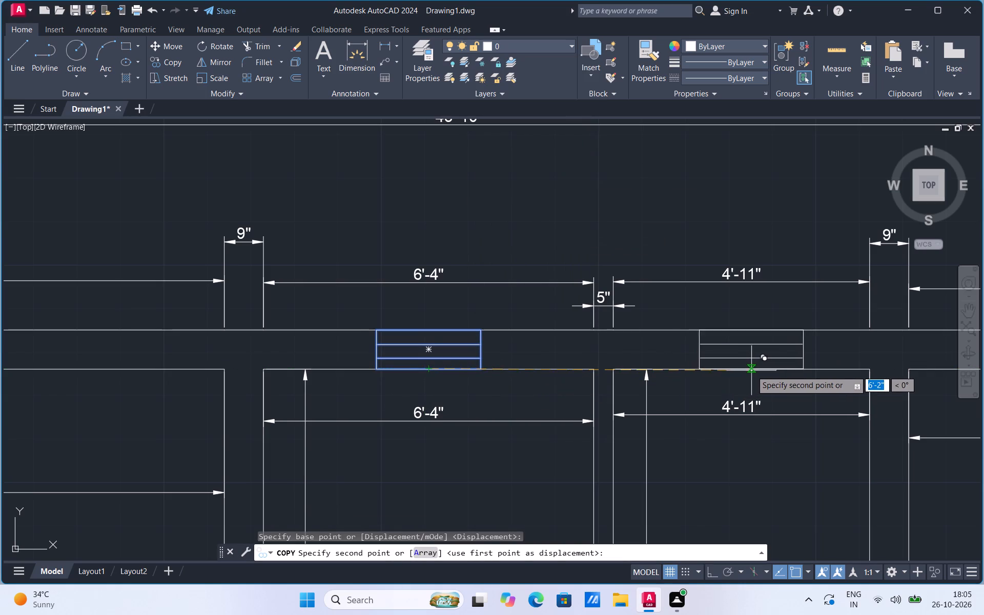
{"action": "left_click", "coordinate": [743, 371]}
{"action": "scroll", "coordinate": [651, 307], "scroll_direction": "down", "scroll_amount": 3}
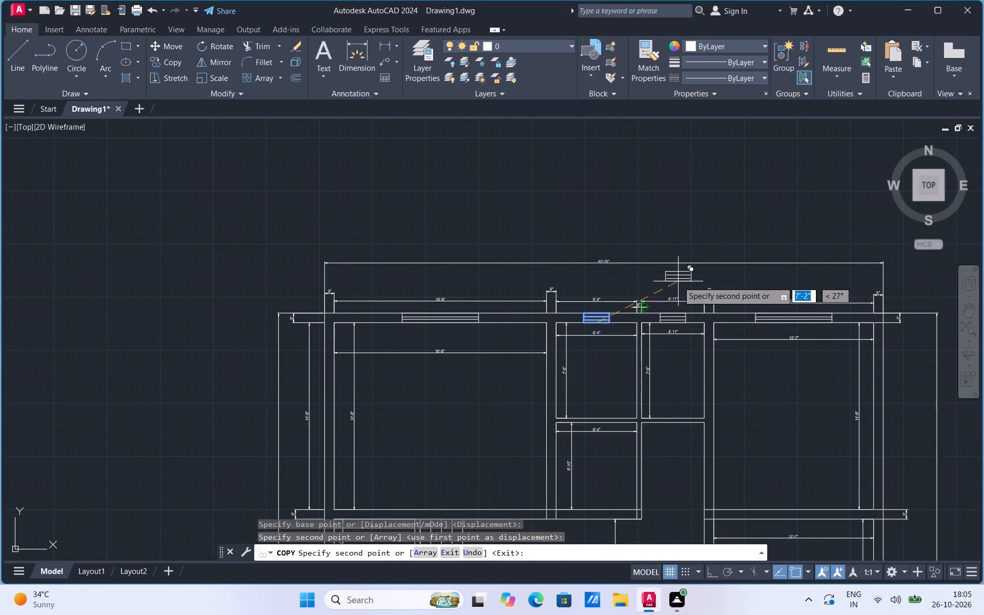
{"action": "key", "text": "Escape"}
Copy the 6' window symbol above the upper 12'-7" room straight down into the wall below the middle 12'-7" room.
{"action": "scroll", "coordinate": [627, 290], "scroll_direction": "down", "scroll_amount": 2}
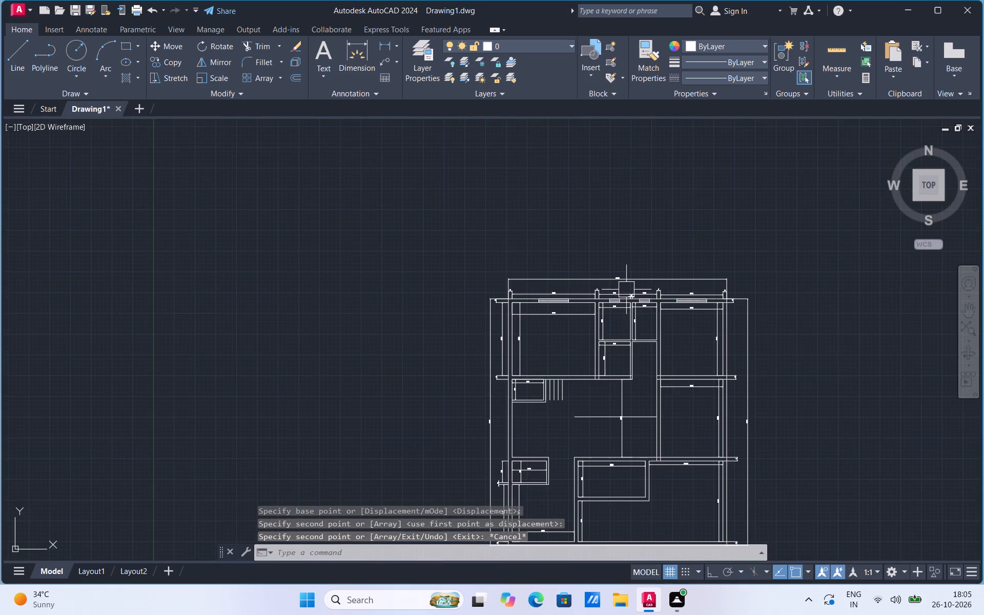
{"action": "scroll", "coordinate": [684, 361], "scroll_direction": "up", "scroll_amount": 2}
{"action": "scroll", "coordinate": [724, 202], "scroll_direction": "up", "scroll_amount": 2}
{"action": "left_click", "coordinate": [707, 218]}
{"action": "right_click", "coordinate": [707, 218]}
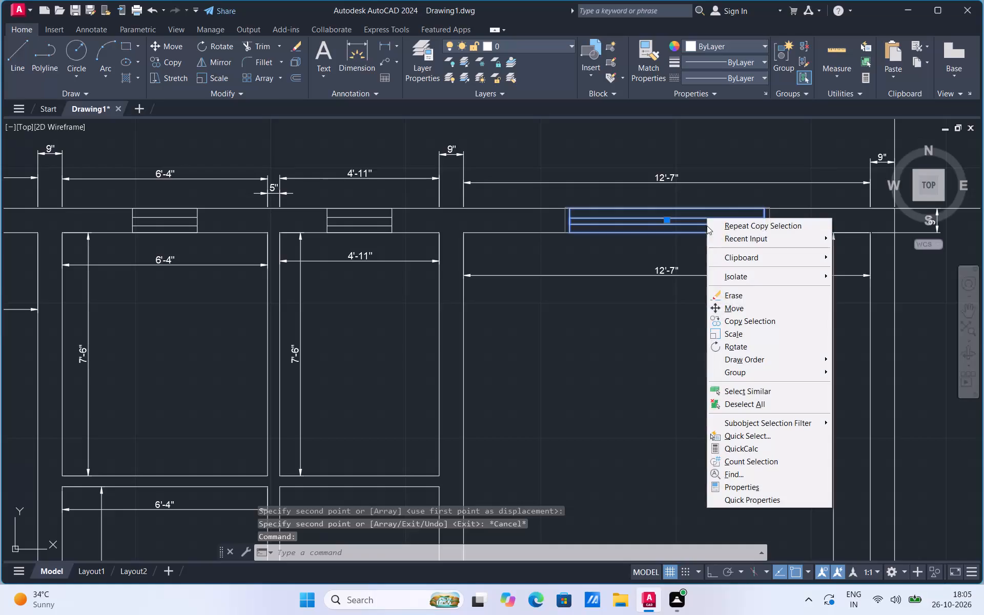
{"action": "left_click", "coordinate": [753, 322]}
{"action": "left_click", "coordinate": [669, 231]}
{"action": "scroll", "coordinate": [680, 193], "scroll_direction": "down", "scroll_amount": 3}
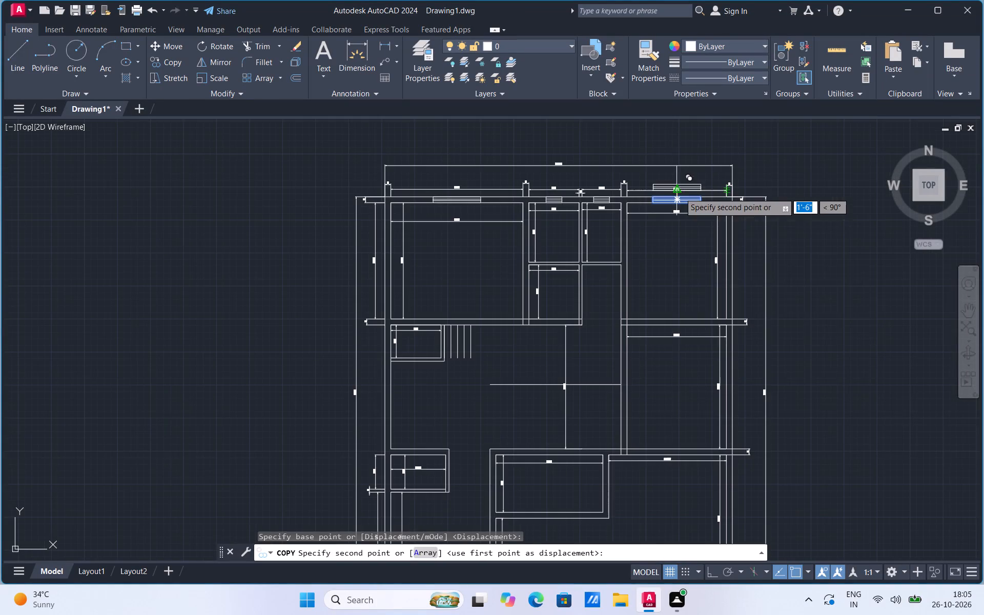
{"action": "scroll", "coordinate": [675, 468], "scroll_direction": "up", "scroll_amount": 1}
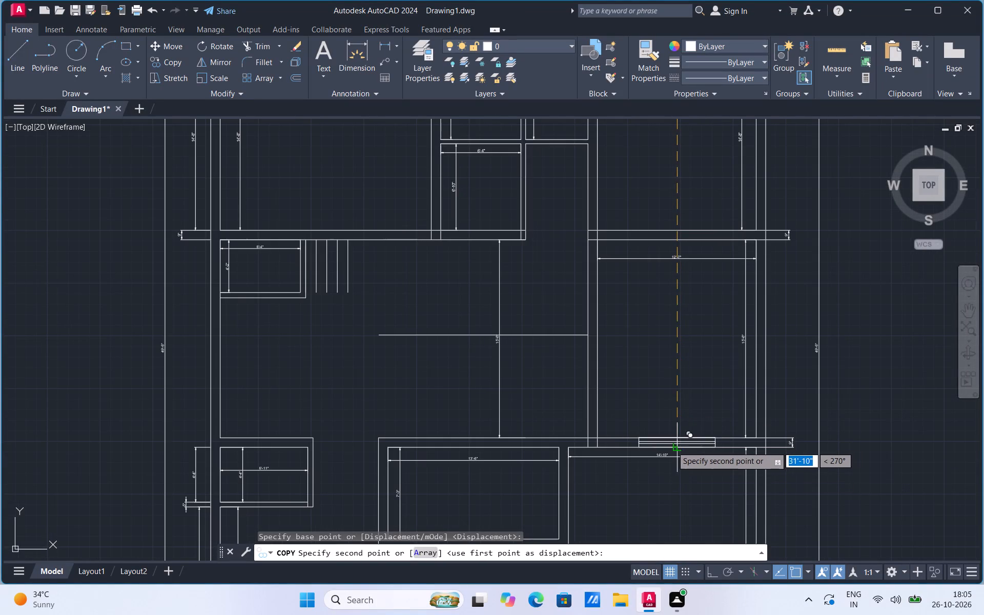
{"action": "left_click", "coordinate": [678, 445]}
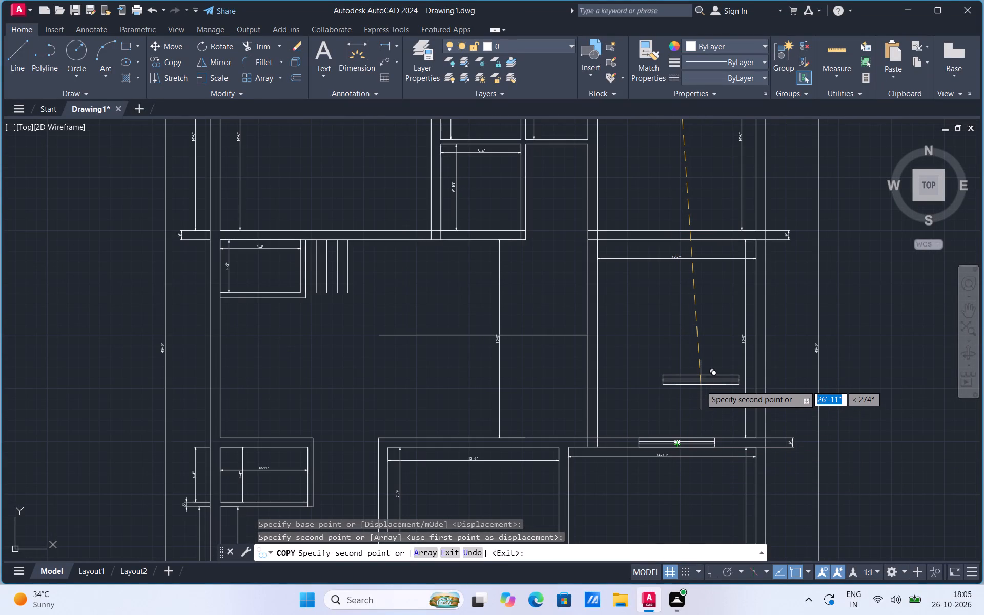
{"action": "scroll", "coordinate": [701, 385], "scroll_direction": "down", "scroll_amount": 1}
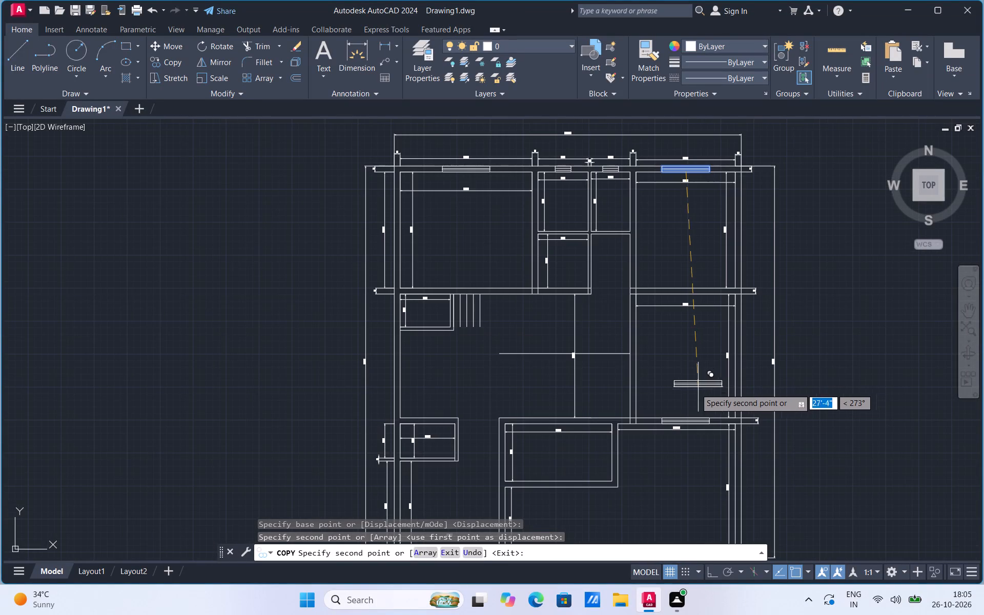
{"action": "key", "text": "Escape"}
Copy the 2' window symbol above the 6'-4" room to the empty space west of the floor plan.
{"action": "scroll", "coordinate": [540, 167], "scroll_direction": "up", "scroll_amount": 2}
{"action": "left_click", "coordinate": [596, 175]}
{"action": "right_click", "coordinate": [596, 175]}
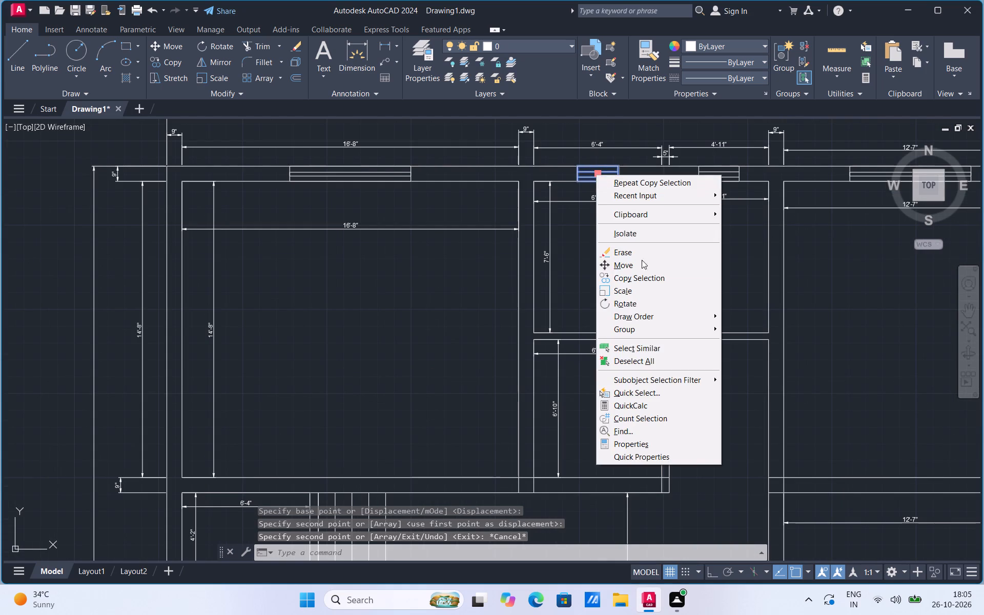
{"action": "left_click", "coordinate": [647, 277]}
{"action": "left_click", "coordinate": [604, 193]}
{"action": "scroll", "coordinate": [727, 255], "scroll_direction": "down", "scroll_amount": 2}
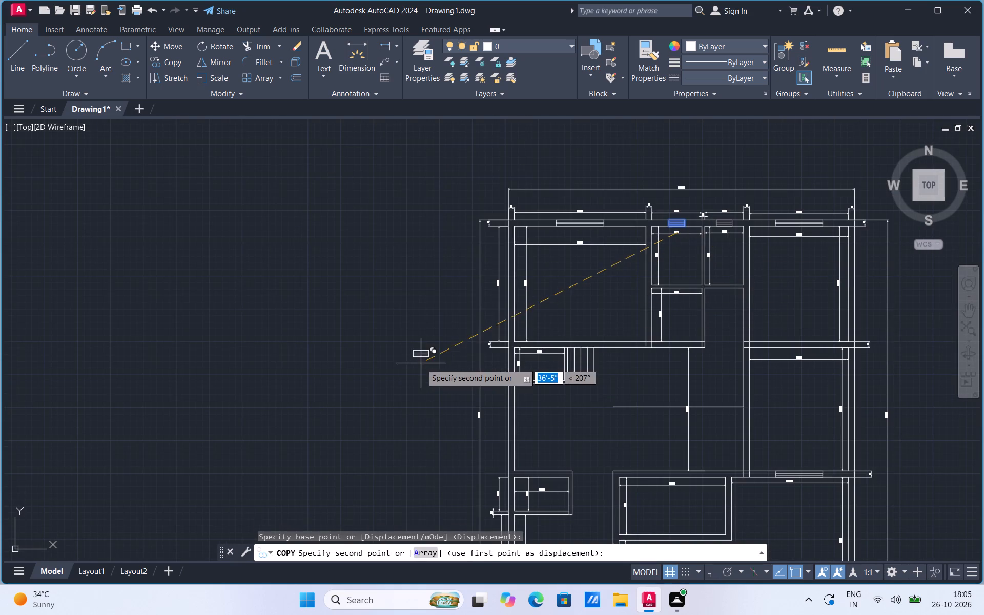
{"action": "left_click", "coordinate": [421, 364]}
{"action": "scroll", "coordinate": [416, 378], "scroll_direction": "up", "scroll_amount": 2}
{"action": "key", "text": "Escape"}
Rotate the copied 2' window symbol 90° clockwise so it stands vertically.
{"action": "left_click", "coordinate": [431, 326]}
{"action": "right_click", "coordinate": [431, 326]}
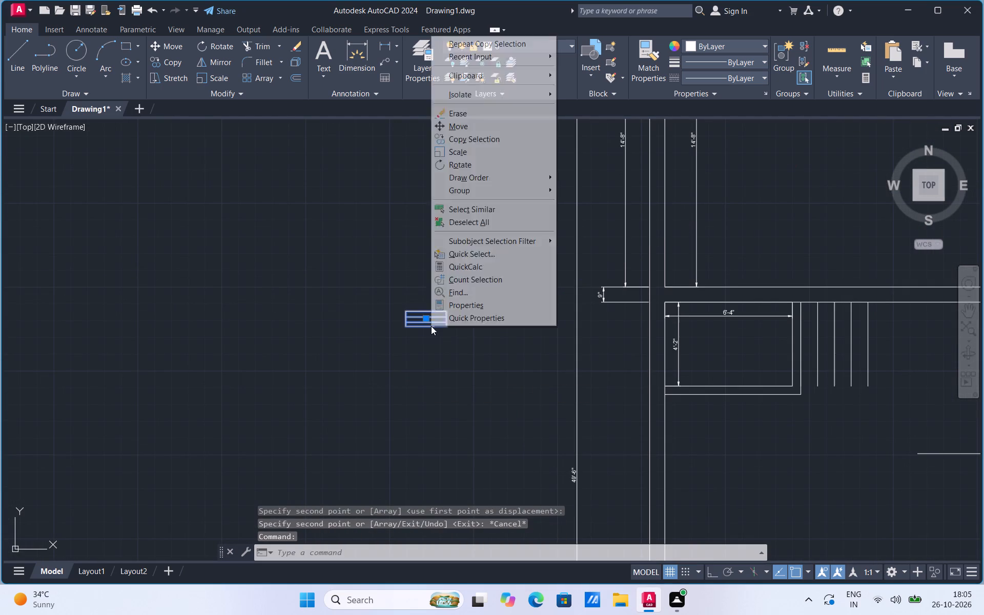
{"action": "left_click", "coordinate": [469, 169]}
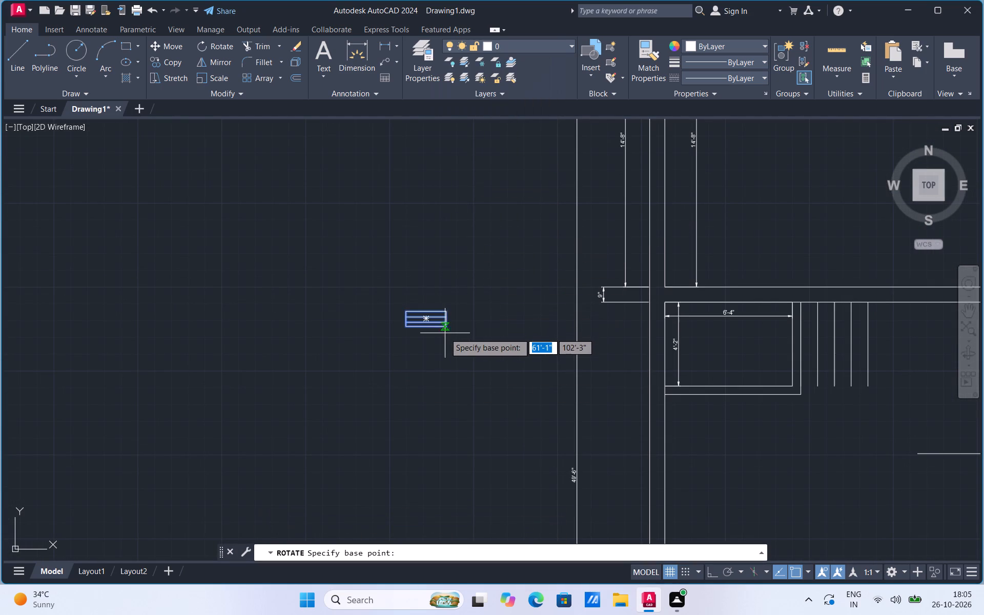
{"action": "left_click", "coordinate": [445, 324]}
{"action": "left_click", "coordinate": [442, 366]}
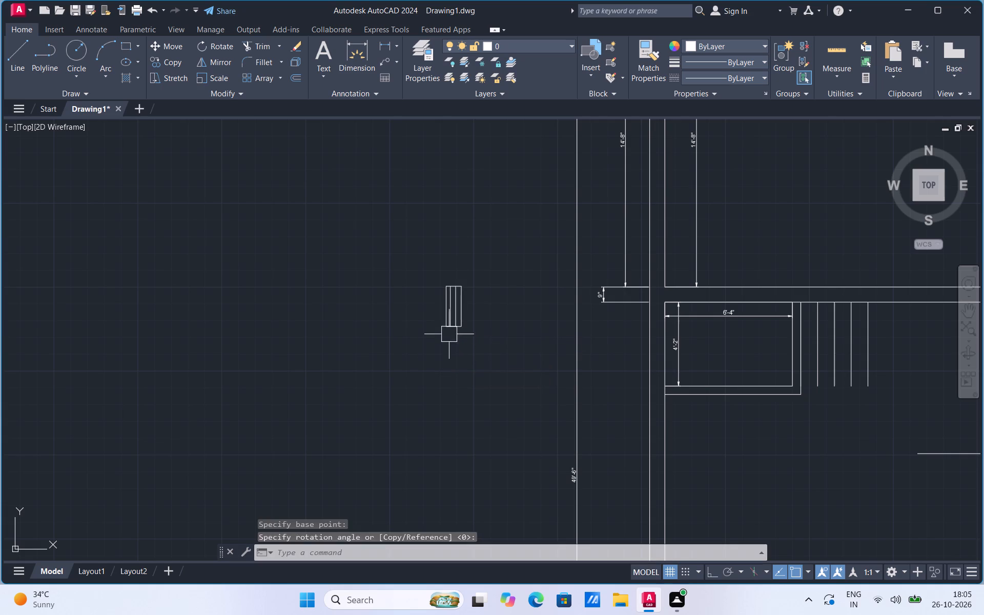
Move the vertical 2' window symbol into the west outer wall, centred on the 4'-2" side of the 6'-4" room.
{"action": "left_click", "coordinate": [452, 323]}
{"action": "right_click", "coordinate": [452, 323]}
{"action": "left_click", "coordinate": [485, 127]}
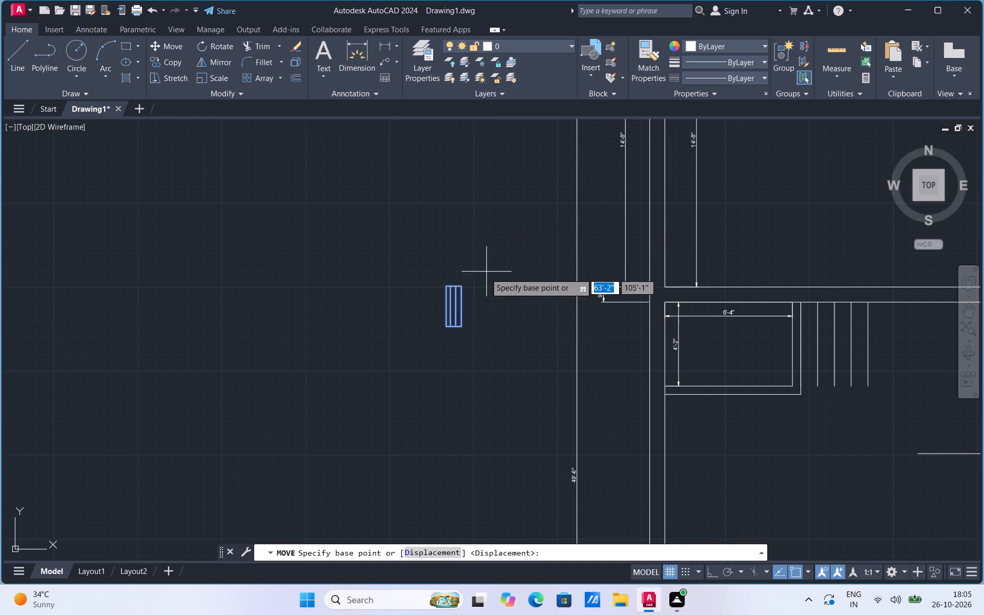
{"action": "left_click", "coordinate": [459, 309]}
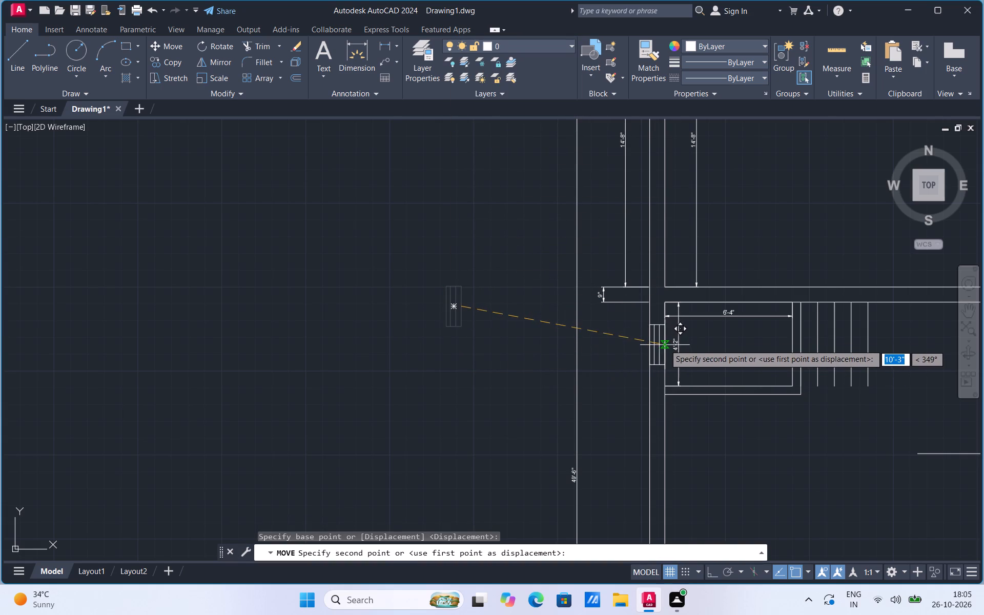
{"action": "left_click", "coordinate": [665, 344]}
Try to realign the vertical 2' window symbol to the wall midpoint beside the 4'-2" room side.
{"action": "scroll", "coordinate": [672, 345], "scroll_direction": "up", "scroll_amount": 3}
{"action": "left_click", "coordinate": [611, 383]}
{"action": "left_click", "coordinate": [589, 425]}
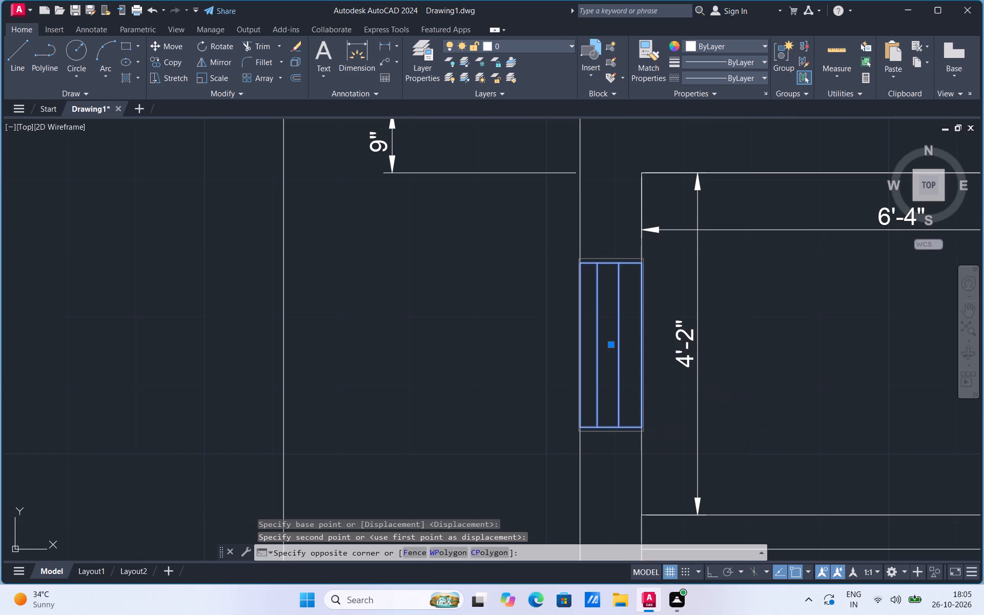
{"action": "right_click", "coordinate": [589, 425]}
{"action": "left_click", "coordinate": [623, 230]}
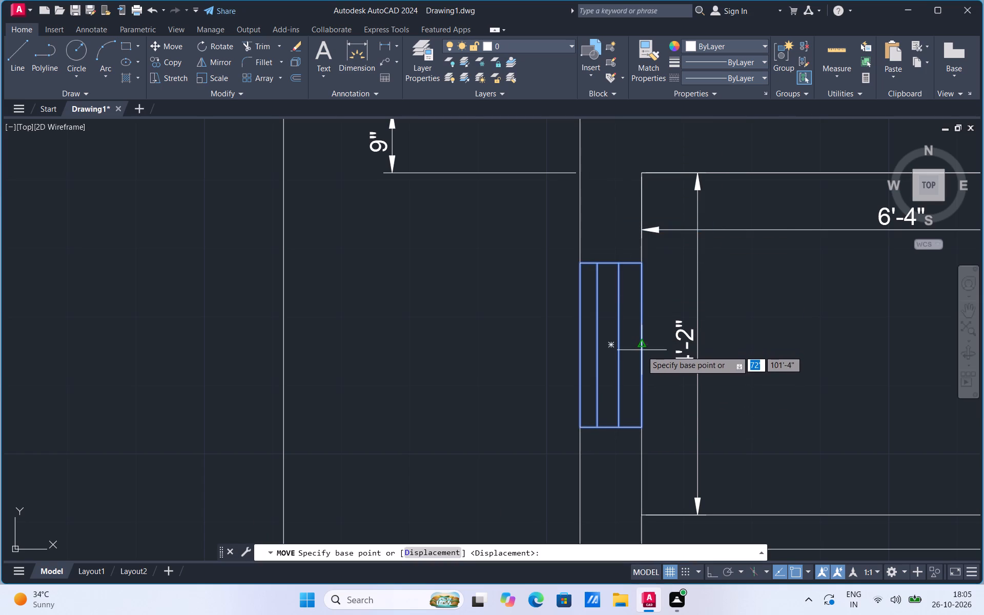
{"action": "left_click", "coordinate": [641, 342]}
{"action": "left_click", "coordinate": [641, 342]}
Draw a 3'4" horizontal base line inside the 16'-8" room, with a 3' vertical line rising from its east end.
{"action": "scroll", "coordinate": [536, 327], "scroll_direction": "down", "scroll_amount": 5}
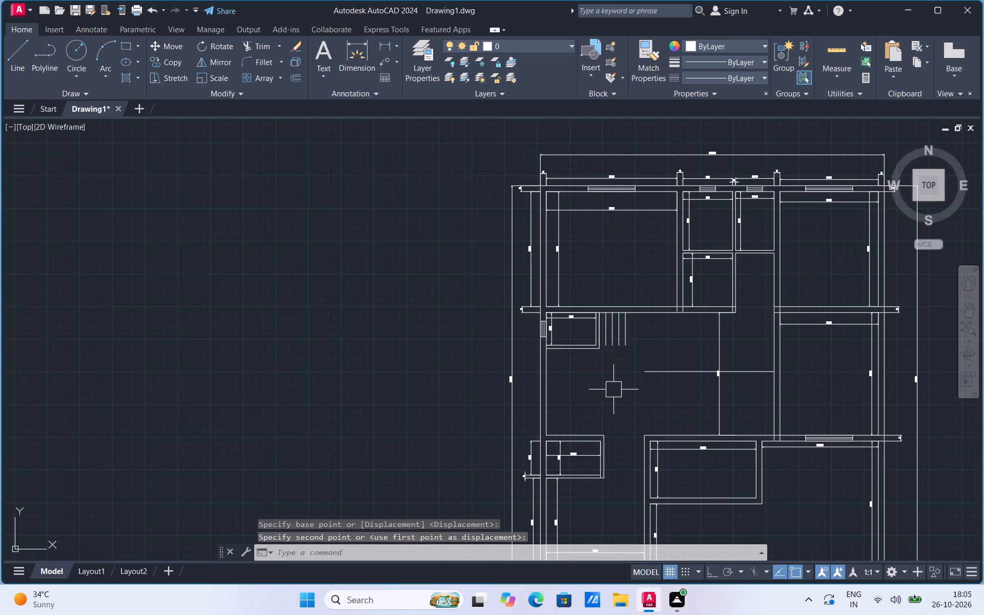
{"action": "scroll", "coordinate": [584, 379], "scroll_direction": "down", "scroll_amount": 1}
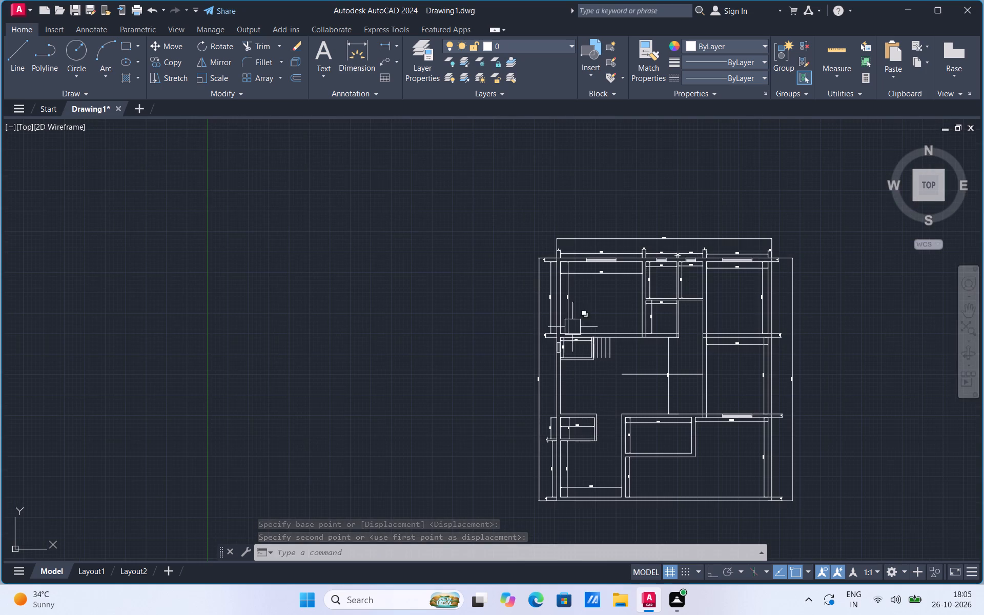
{"action": "scroll", "coordinate": [646, 294], "scroll_direction": "up", "scroll_amount": 1}
{"action": "scroll", "coordinate": [772, 309], "scroll_direction": "up", "scroll_amount": 1}
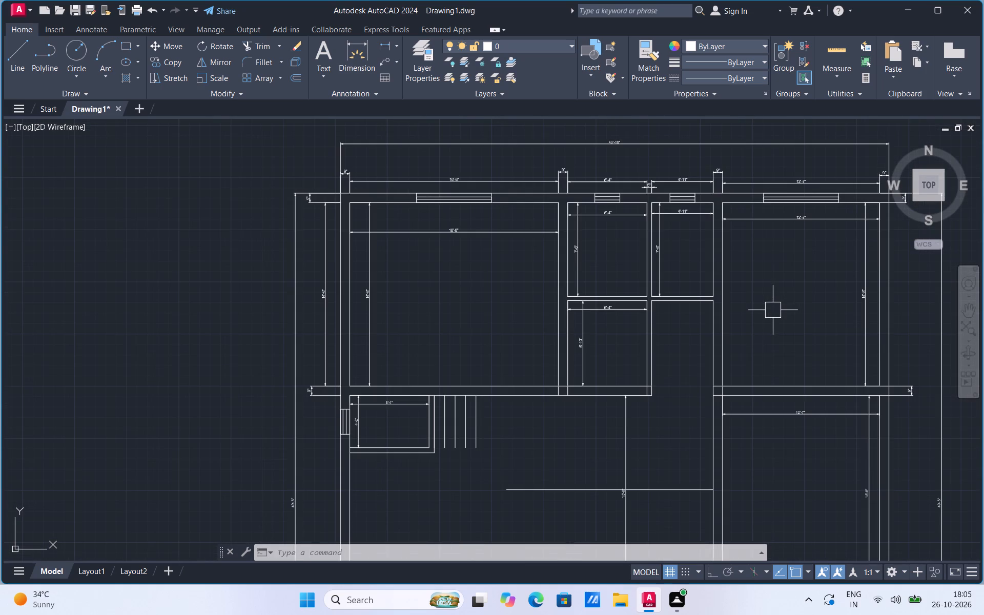
{"action": "left_click", "coordinate": [9, 59]}
{"action": "left_click", "coordinate": [436, 333]}
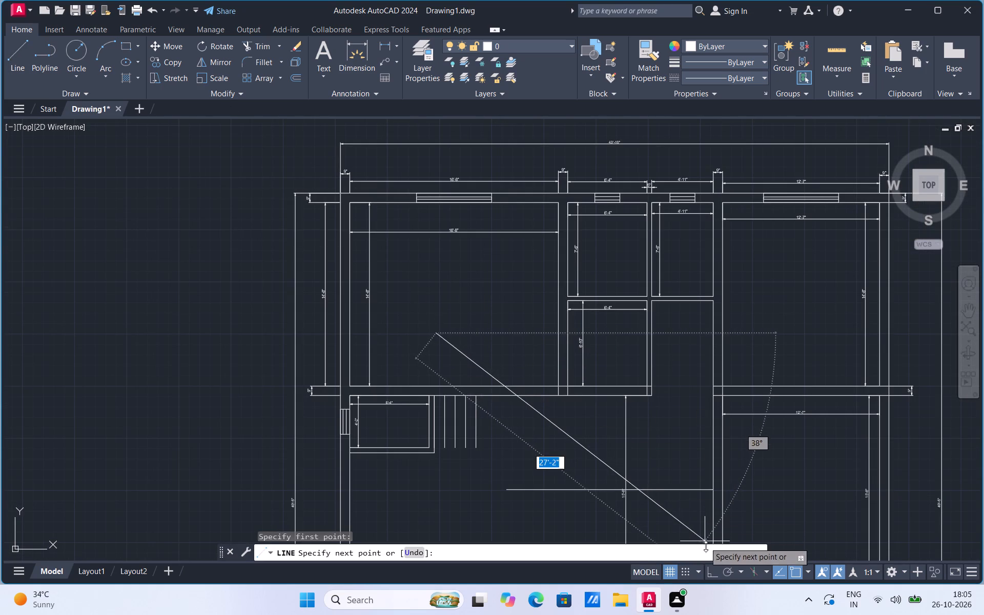
{"action": "left_click_drag", "start_coordinate": [708, 569], "coordinate": [702, 561]}
{"action": "scroll", "coordinate": [522, 329], "scroll_direction": "up", "scroll_amount": 2}
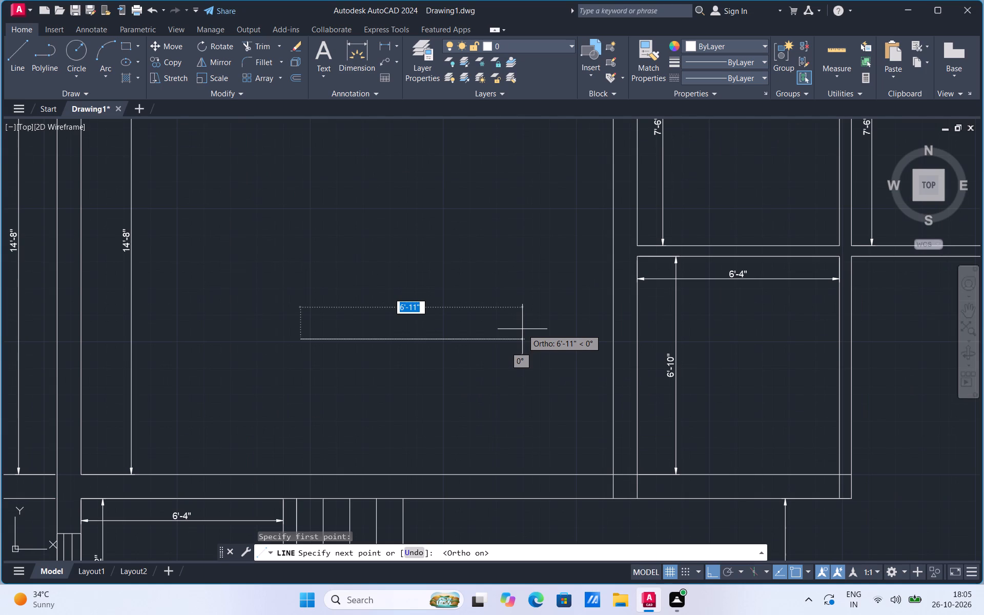
{"action": "type", "text": "3'4\""}
{"action": "key", "text": "Return"}
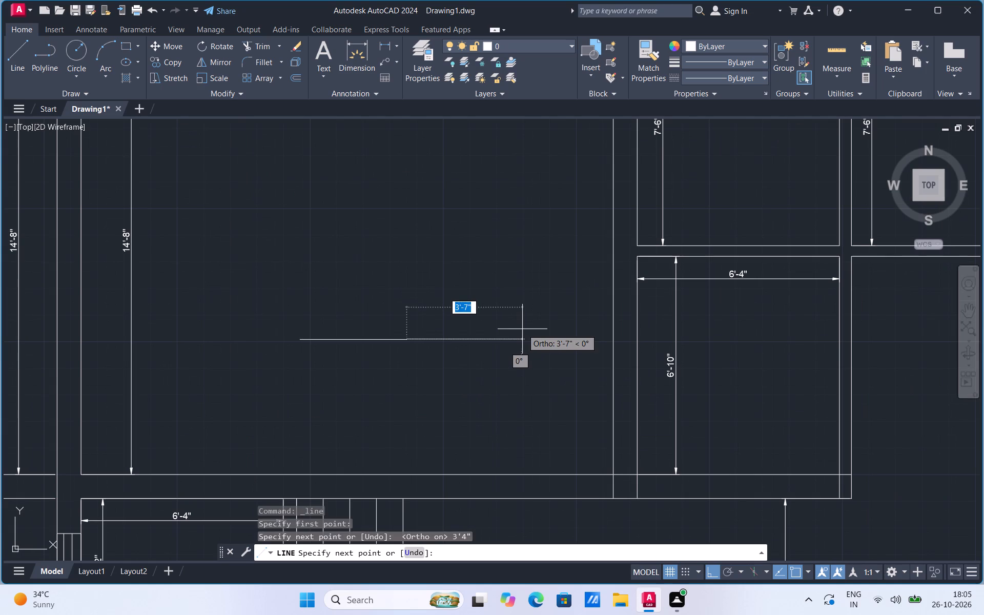
{"action": "scroll", "coordinate": [398, 240], "scroll_direction": "up", "scroll_amount": 1}
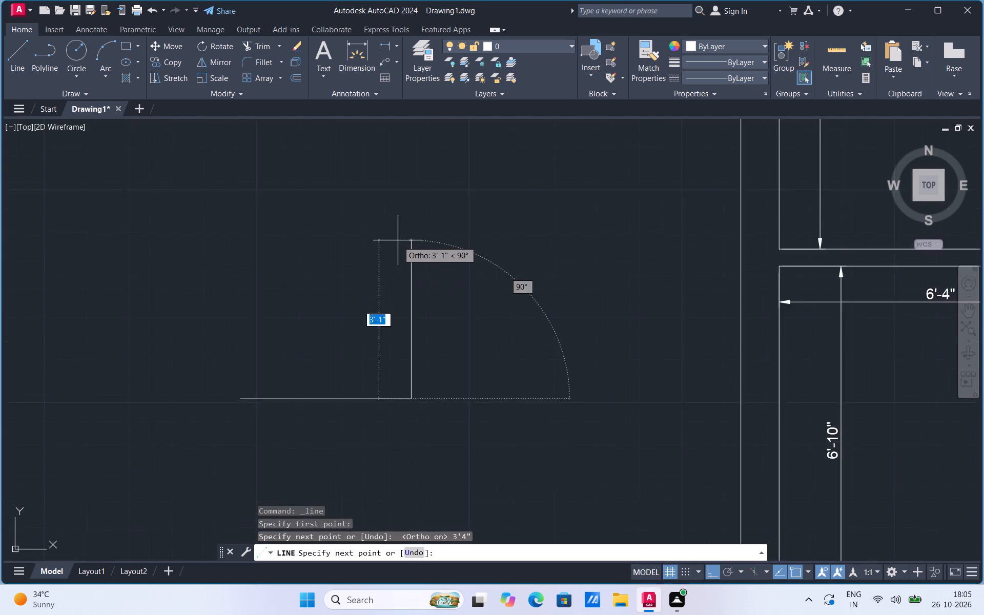
{"action": "scroll", "coordinate": [398, 240], "scroll_direction": "up", "scroll_amount": 1}
{"action": "scroll", "coordinate": [432, 268], "scroll_direction": "down", "scroll_amount": 1}
{"action": "type", "text": "3'"}
{"action": "key", "text": "Return"}
{"action": "key", "text": "Escape"}
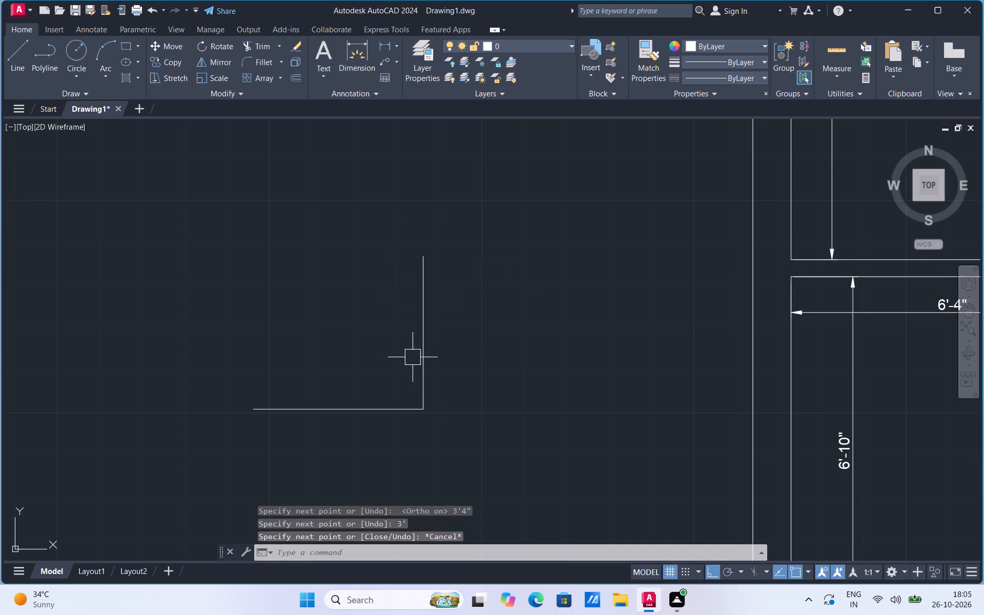
Move the 3' vertical line 1" west along the base line.
{"action": "left_click", "coordinate": [421, 363]}
{"action": "right_click", "coordinate": [421, 363]}
{"action": "left_click", "coordinate": [450, 143]}
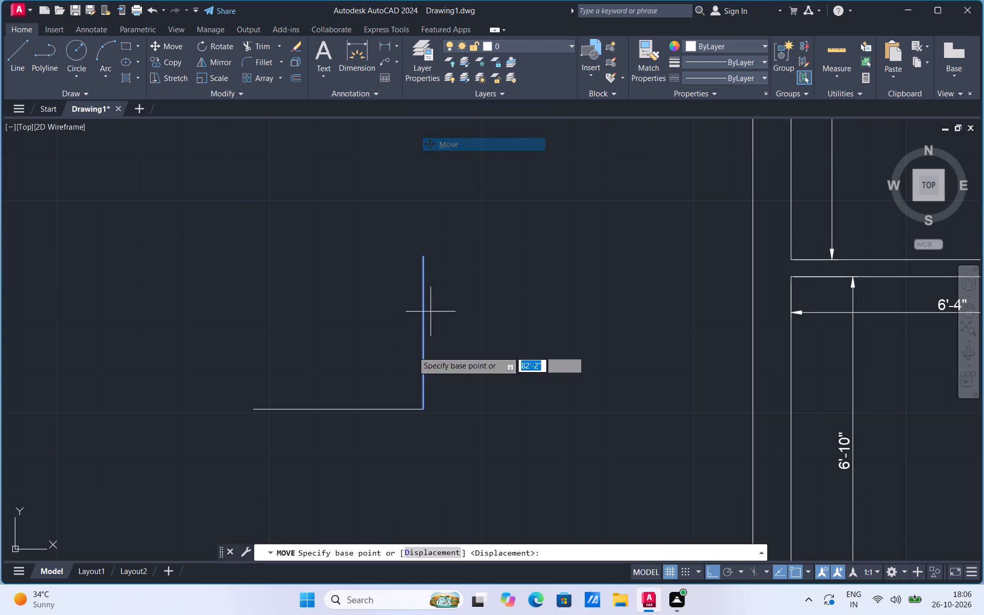
{"action": "scroll", "coordinate": [375, 409], "scroll_direction": "up", "scroll_amount": 2}
{"action": "left_click", "coordinate": [497, 412]}
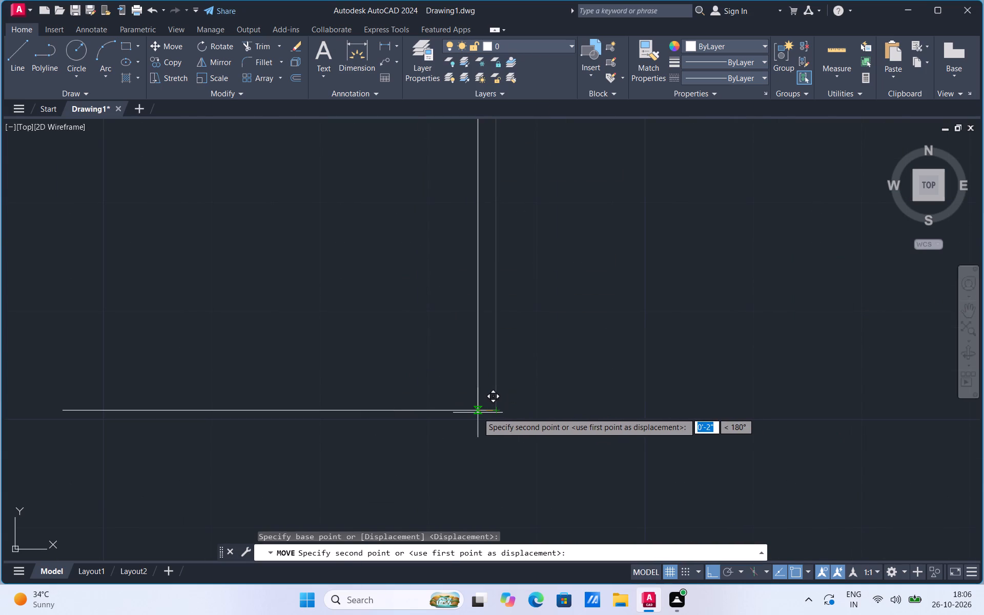
{"action": "key", "text": "1"}
{"action": "key", "text": "Return"}
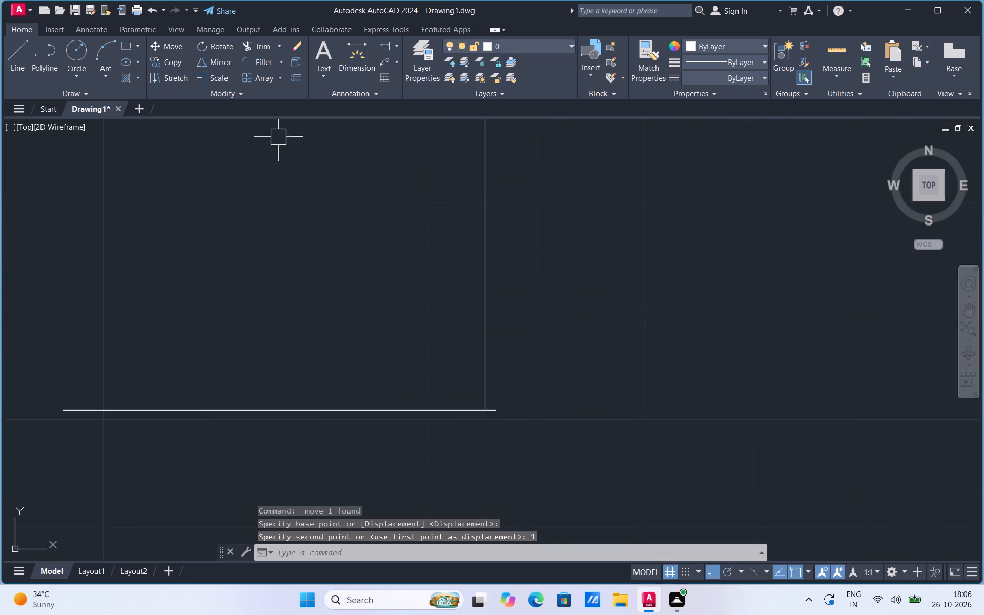
Draw a start-end-direction door swing arc from about 1" inside the base line's west end to the vertical line's top.
{"action": "left_click", "coordinate": [109, 78]}
{"action": "left_click", "coordinate": [119, 235]}
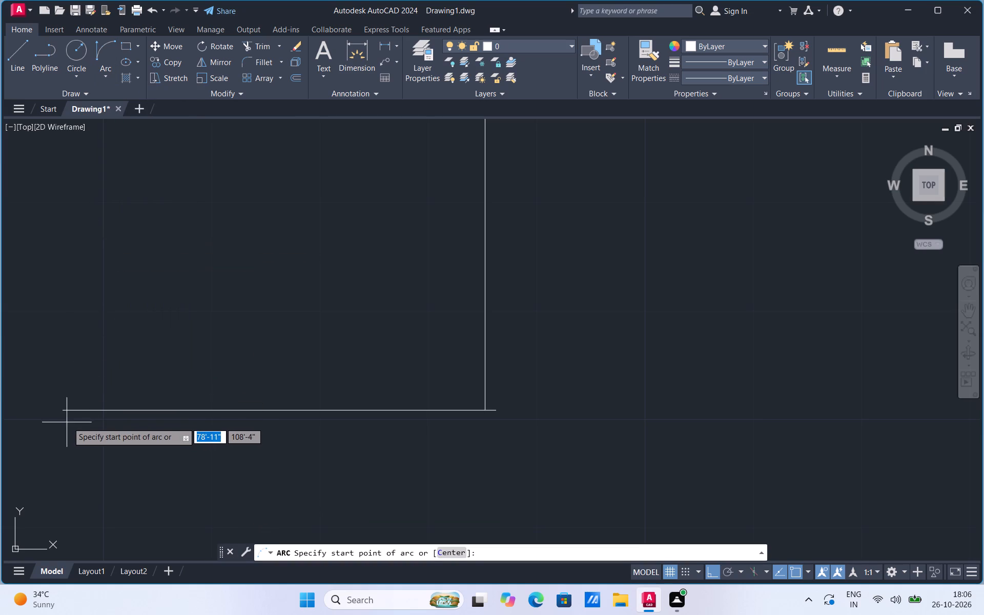
{"action": "left_click", "coordinate": [74, 412]}
{"action": "scroll", "coordinate": [271, 462], "scroll_direction": "down", "scroll_amount": 1}
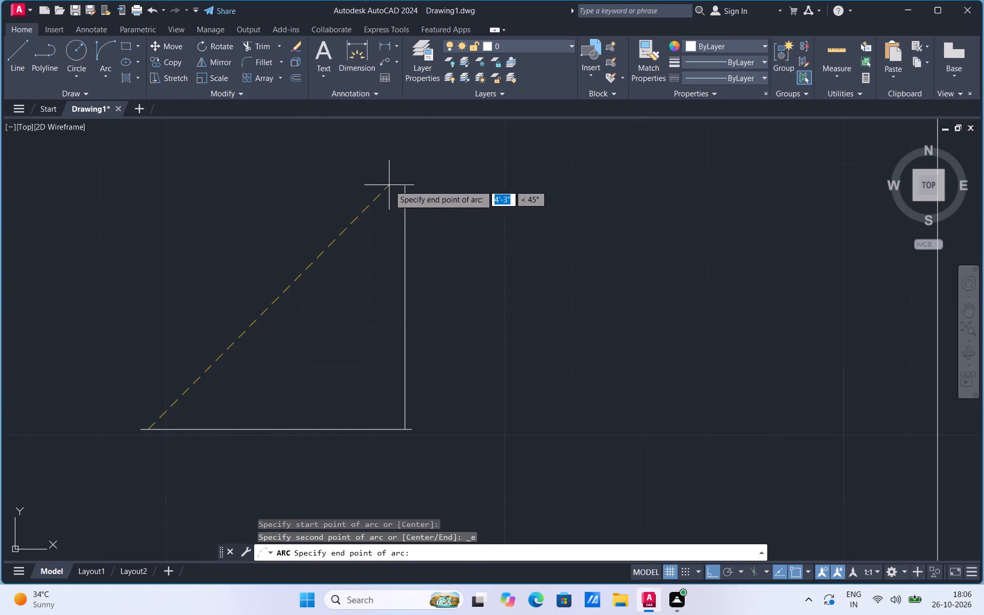
{"action": "left_click", "coordinate": [409, 185]}
{"action": "left_click", "coordinate": [310, 178]}
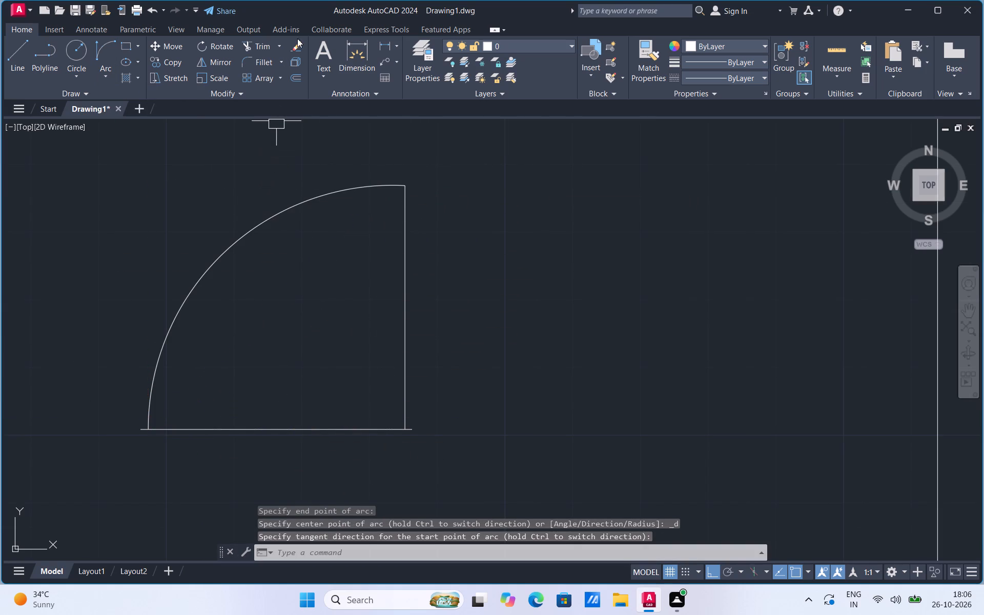
Trim the base line between the swing arc and the vertical line, leaving only the short end stubs.
{"action": "left_click", "coordinate": [255, 46]}
{"action": "left_click", "coordinate": [314, 427]}
{"action": "scroll", "coordinate": [502, 424], "scroll_direction": "down", "scroll_amount": 2}
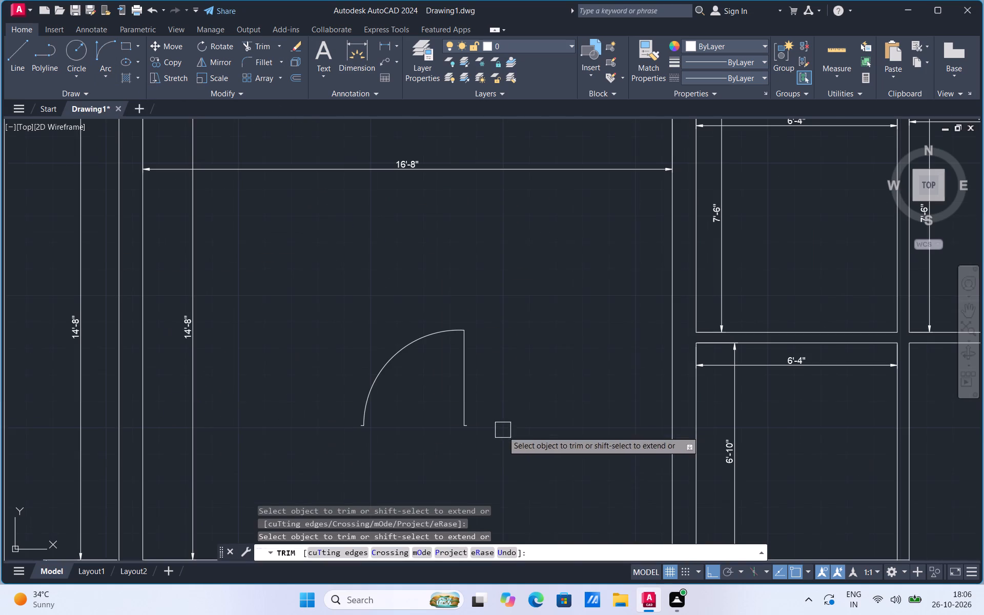
{"action": "key", "text": "Escape"}
Group the swing arc, vertical line and two stubs into one door symbol.
{"action": "left_click", "coordinate": [338, 465]}
{"action": "left_click", "coordinate": [491, 290]}
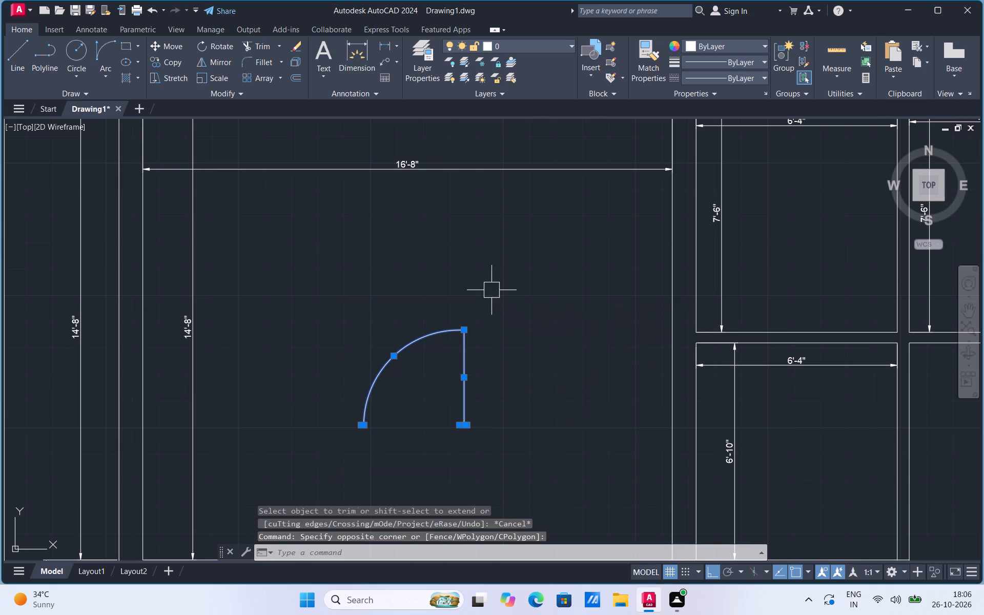
{"action": "right_click", "coordinate": [466, 354]}
{"action": "left_click", "coordinate": [523, 219]}
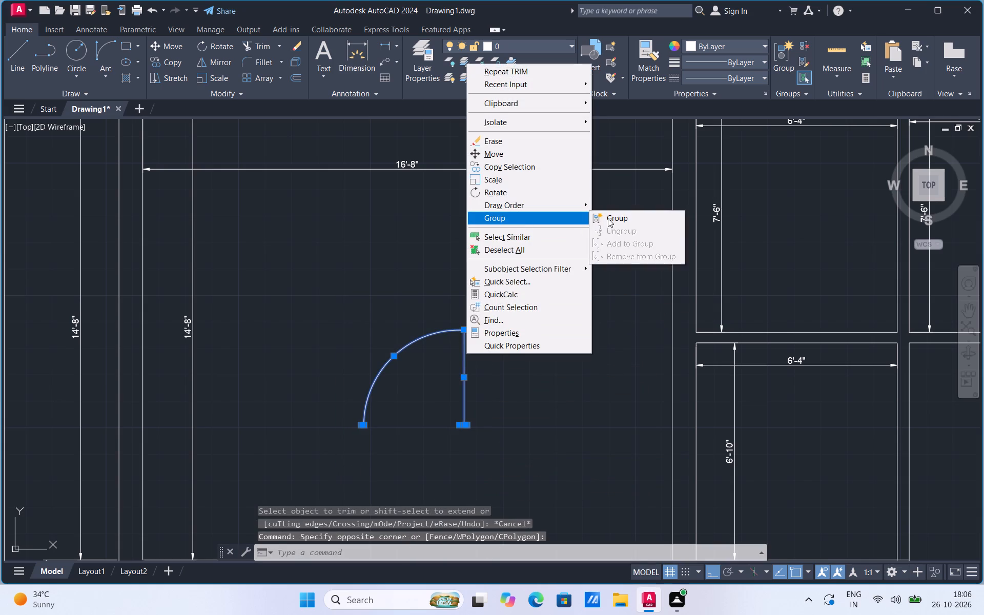
{"action": "left_click", "coordinate": [611, 218]}
Move the door symbol by its hinge-side corner to mid-thickness of the 9" wall at the upper 12'-7" room's southwest corner.
{"action": "left_click", "coordinate": [467, 380]}
{"action": "right_click", "coordinate": [467, 380]}
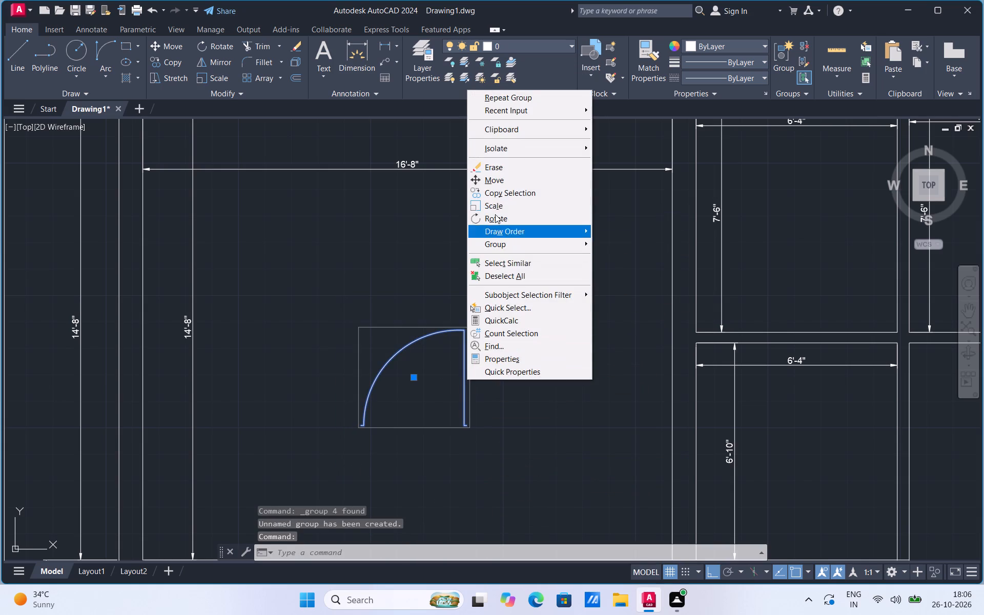
{"action": "left_click", "coordinate": [504, 178]}
{"action": "left_click", "coordinate": [469, 428]}
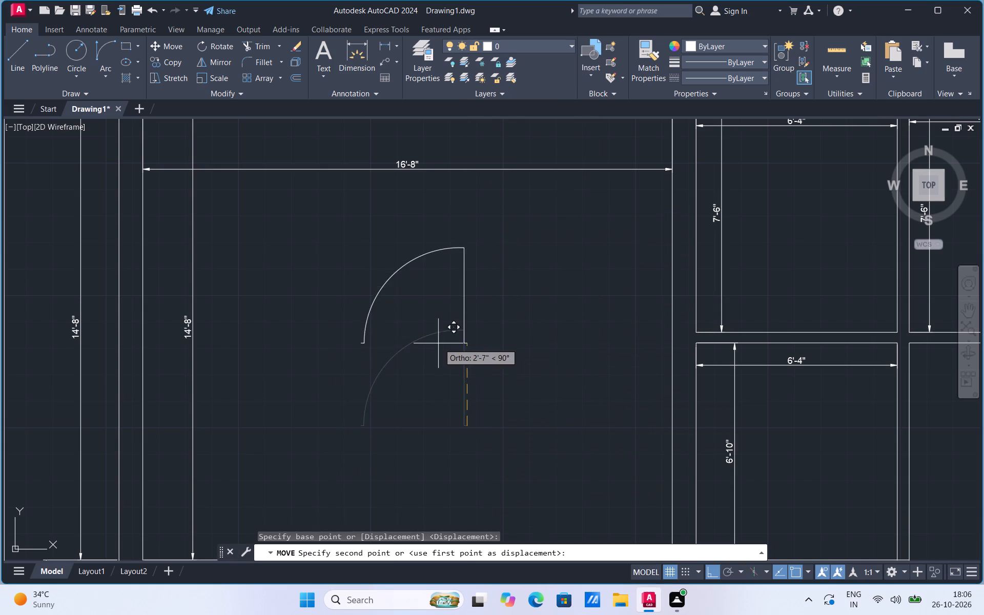
{"action": "scroll", "coordinate": [437, 343], "scroll_direction": "down", "scroll_amount": 2}
{"action": "scroll", "coordinate": [686, 341], "scroll_direction": "up", "scroll_amount": 2}
{"action": "scroll", "coordinate": [682, 339], "scroll_direction": "down", "scroll_amount": 2}
{"action": "scroll", "coordinate": [690, 443], "scroll_direction": "up", "scroll_amount": 2}
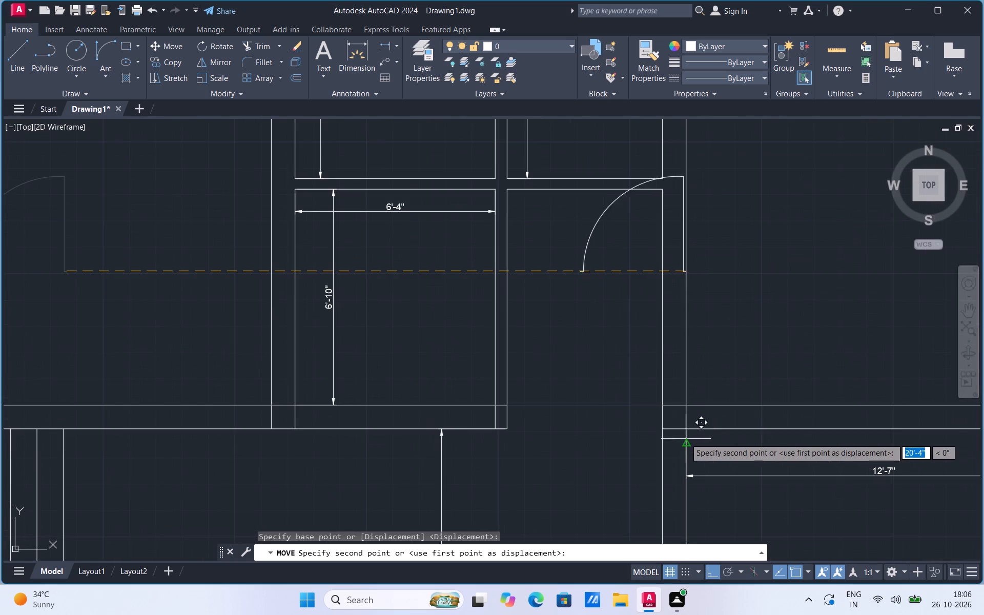
{"action": "left_click", "coordinate": [674, 405]}
Rotate the door symbol 90° clockwise about its hinge-side corner so it swings into the upper 12'-7" room.
{"action": "left_click", "coordinate": [637, 322]}
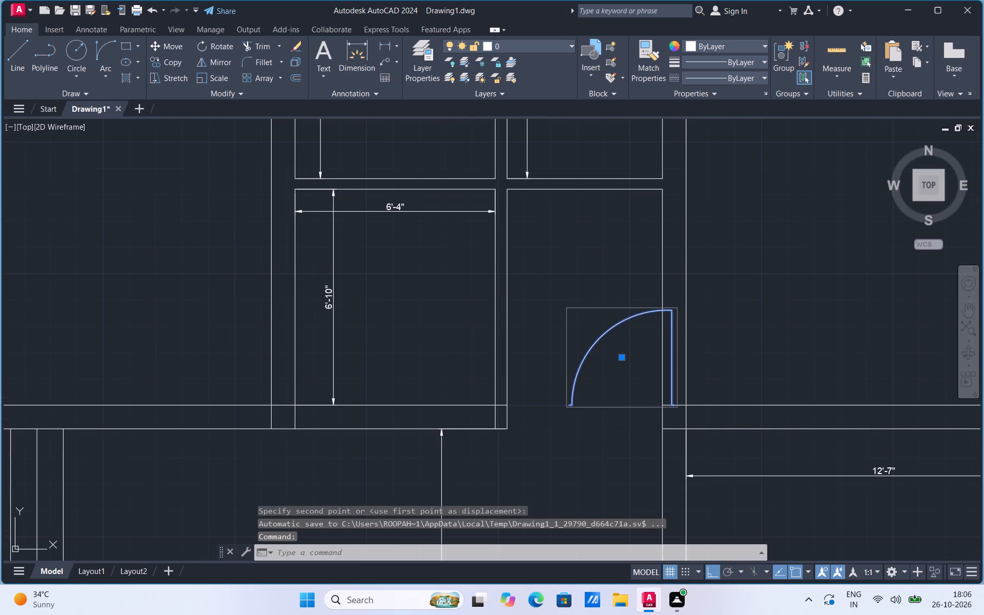
{"action": "right_click", "coordinate": [637, 322]}
{"action": "left_click_drag", "start_coordinate": [674, 161], "coordinate": [676, 169]}
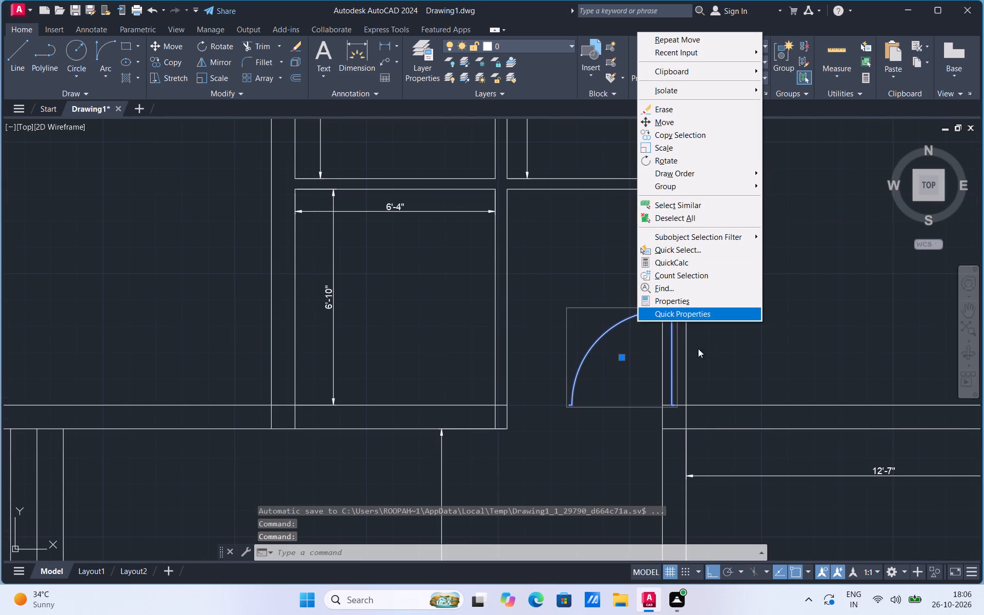
{"action": "left_click", "coordinate": [680, 158]}
{"action": "scroll", "coordinate": [696, 423], "scroll_direction": "up", "scroll_amount": 1}
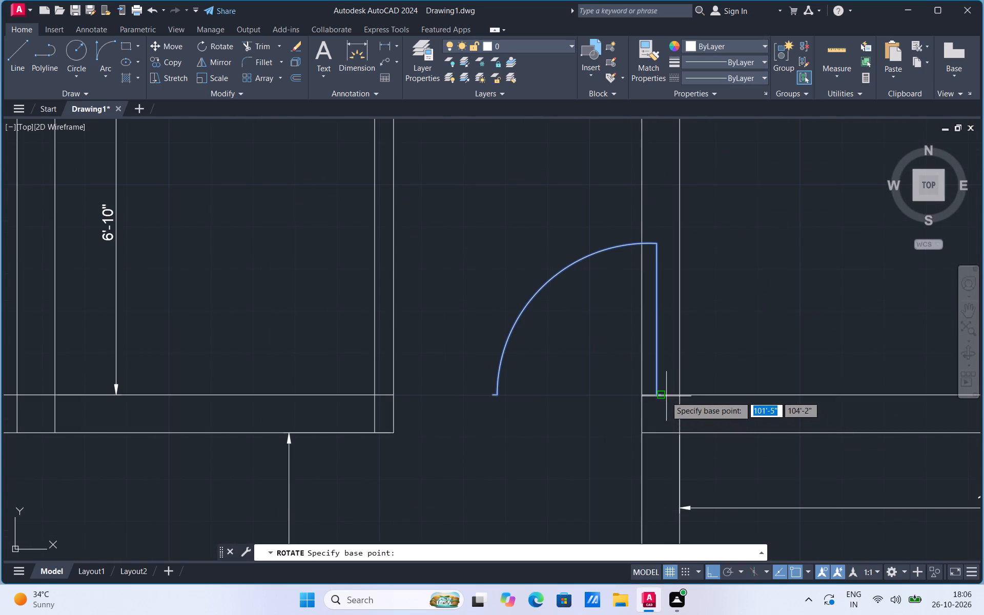
{"action": "left_click", "coordinate": [664, 396]}
{"action": "left_click", "coordinate": [660, 417]}
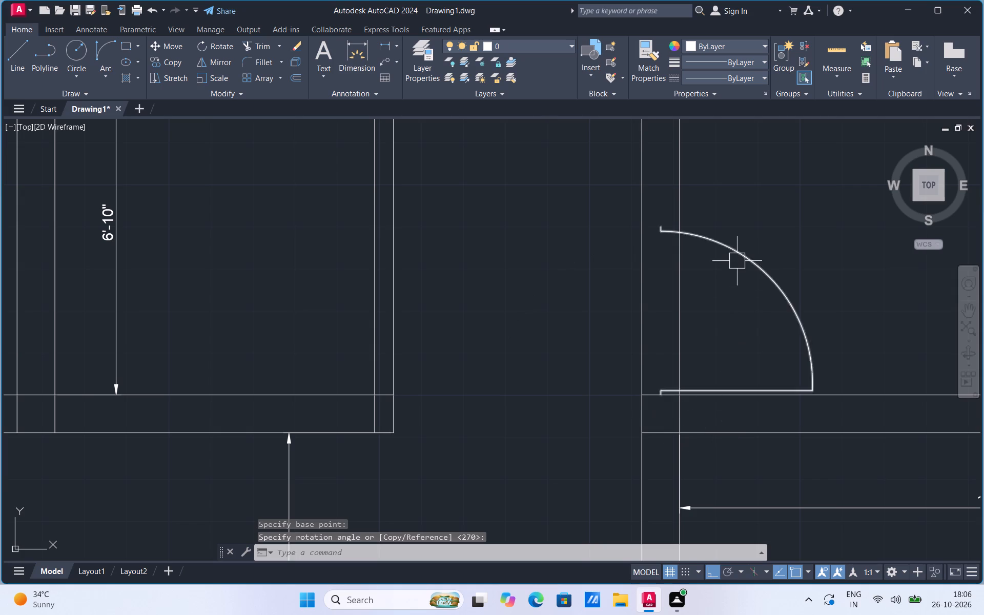
Copy the door symbol straight down, placing its north end on the underside of the horizontal wall for the lower 12'-7" room.
{"action": "left_click", "coordinate": [737, 261]}
{"action": "right_click", "coordinate": [737, 261]}
{"action": "left_click", "coordinate": [777, 364]}
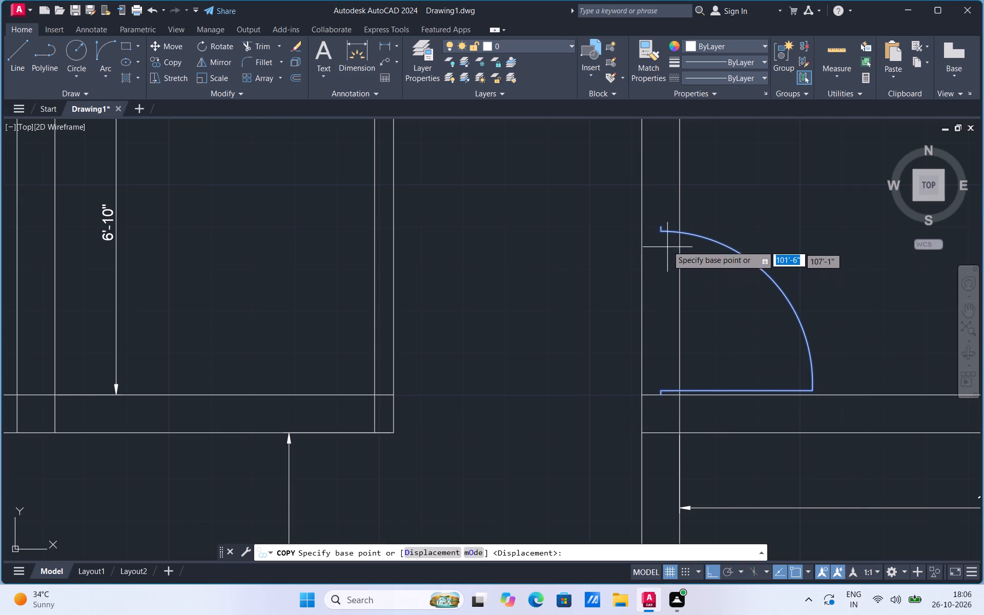
{"action": "left_click", "coordinate": [662, 225]}
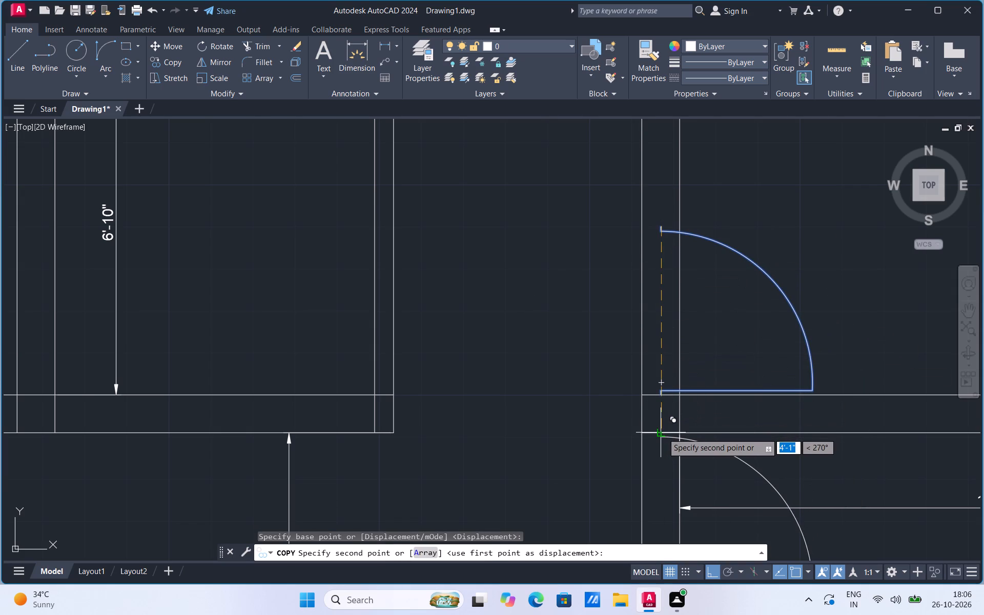
{"action": "left_click", "coordinate": [663, 433]}
{"action": "scroll", "coordinate": [678, 268], "scroll_direction": "down", "scroll_amount": 1}
{"action": "key", "text": "Escape"}
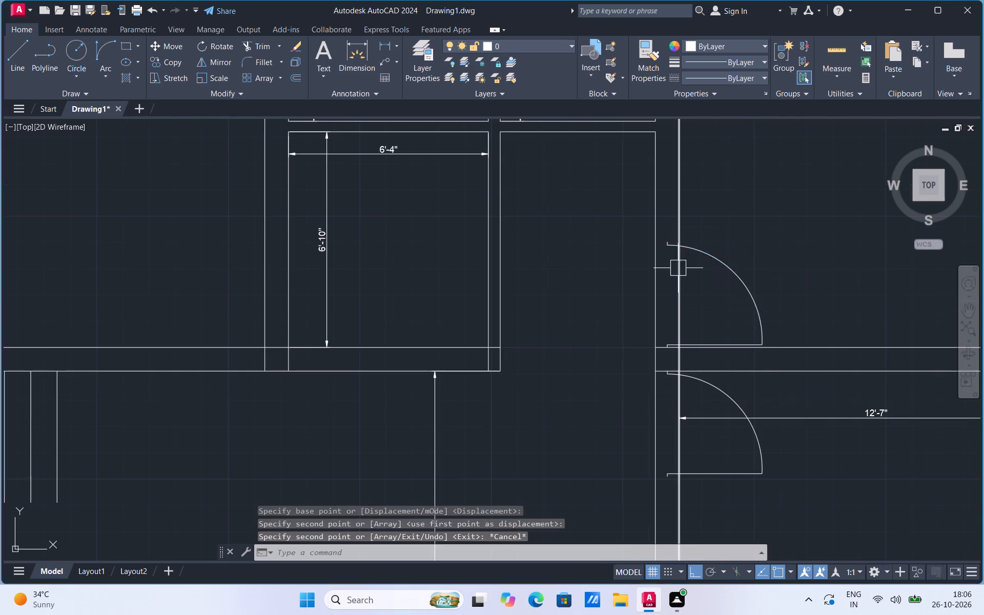
Draw a wall-end line at the upper door's north end to the west wall face and extend it to the east face.
{"action": "scroll", "coordinate": [696, 215], "scroll_direction": "up", "scroll_amount": 3}
{"action": "left_click", "coordinate": [11, 63]}
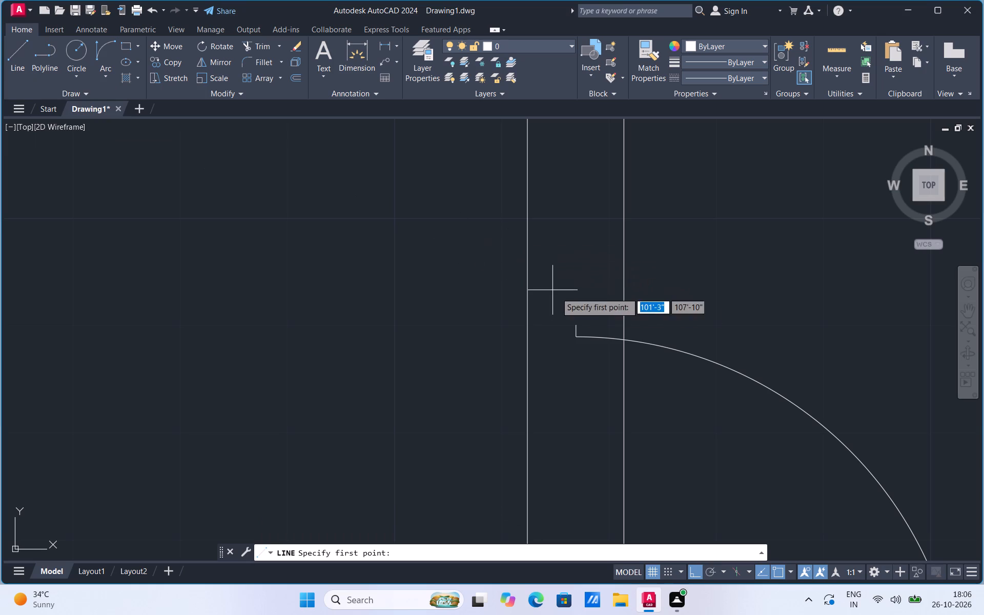
{"action": "left_click", "coordinate": [575, 323]}
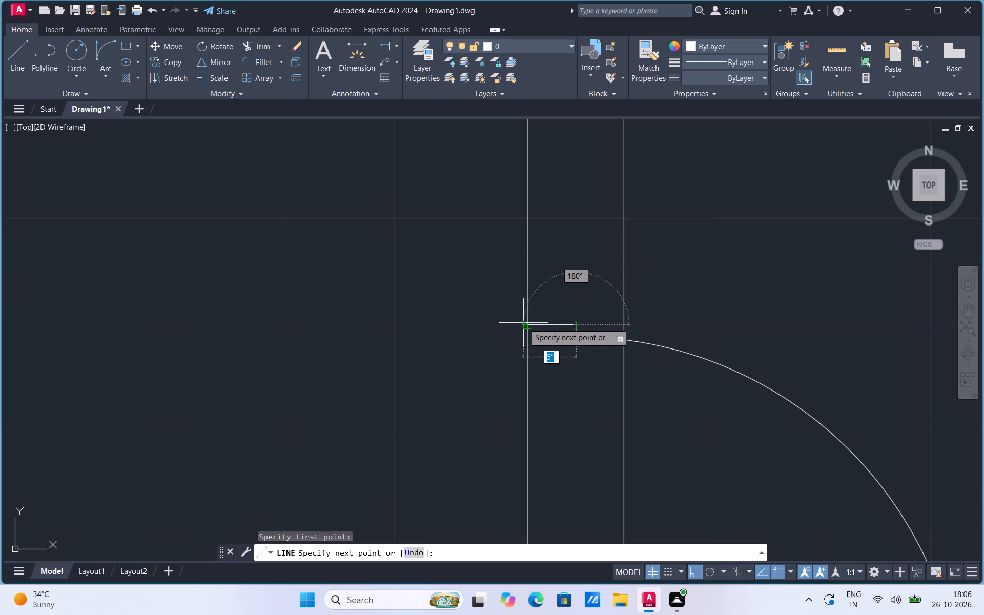
{"action": "left_click", "coordinate": [526, 325]}
{"action": "key", "text": "Escape"}
{"action": "type", "text": "EX"}
{"action": "left_click", "coordinate": [617, 305]}
{"action": "left_click", "coordinate": [551, 329]}
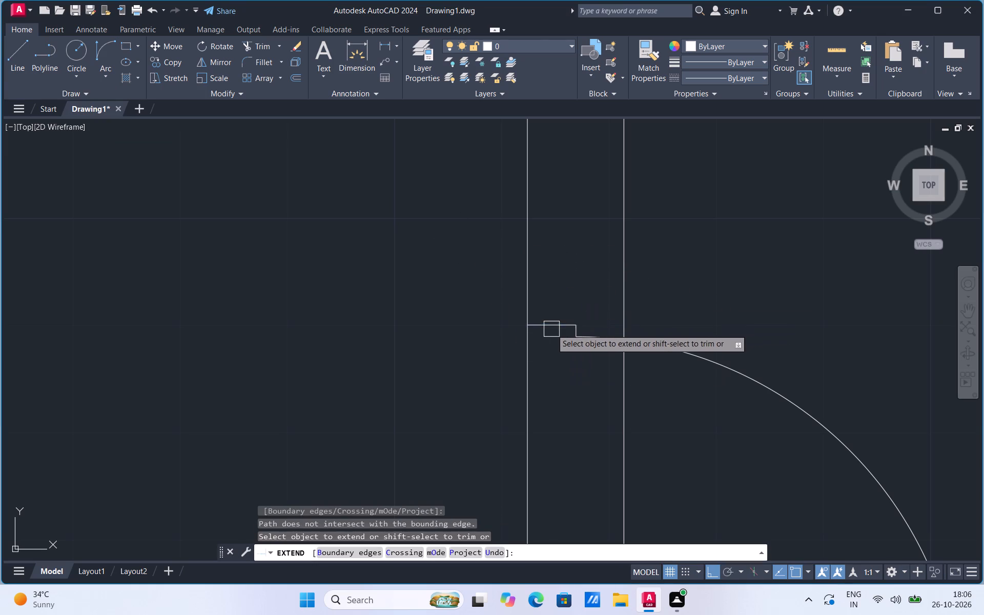
{"action": "left_click", "coordinate": [563, 323]}
Trim both faces of the 9" wall across the upper door opening, including the short remnant at its north end.
{"action": "left_click", "coordinate": [257, 45]}
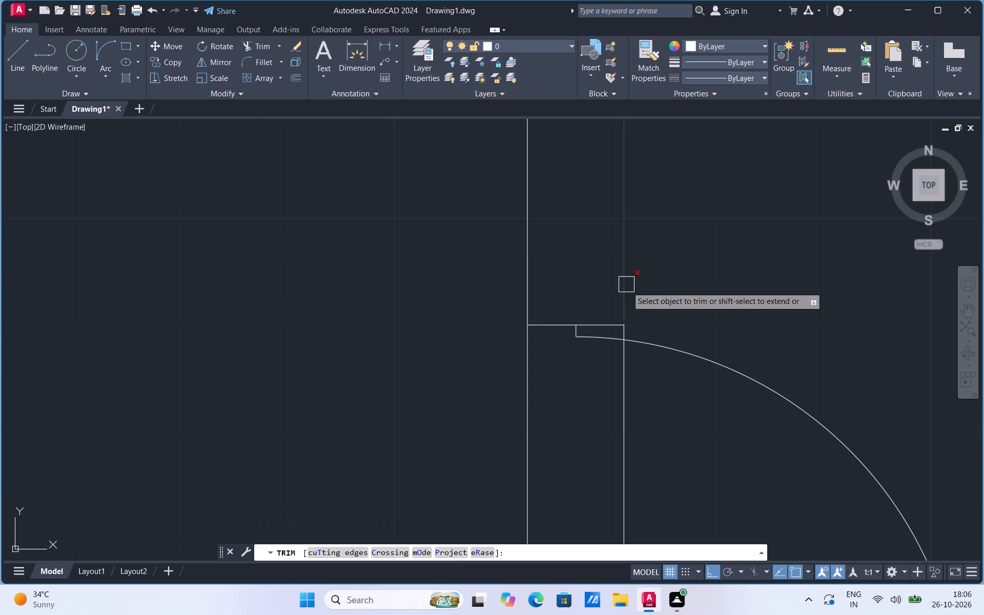
{"action": "scroll", "coordinate": [643, 335], "scroll_direction": "up", "scroll_amount": 1}
{"action": "scroll", "coordinate": [643, 336], "scroll_direction": "down", "scroll_amount": 3}
{"action": "left_click", "coordinate": [635, 375]}
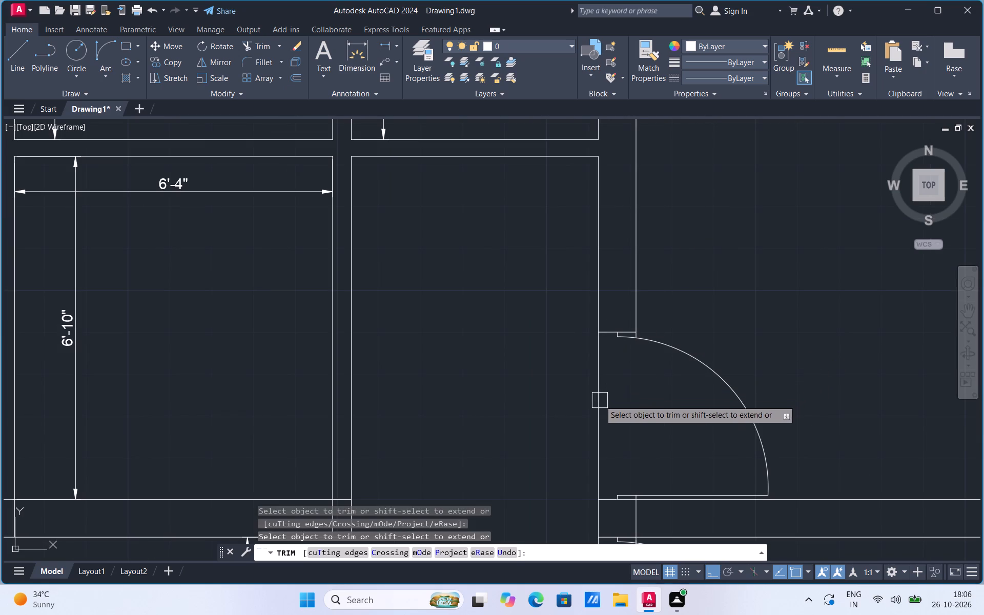
{"action": "left_click", "coordinate": [600, 400]}
{"action": "scroll", "coordinate": [670, 320], "scroll_direction": "down", "scroll_amount": 5}
{"action": "scroll", "coordinate": [677, 314], "scroll_direction": "up", "scroll_amount": 8}
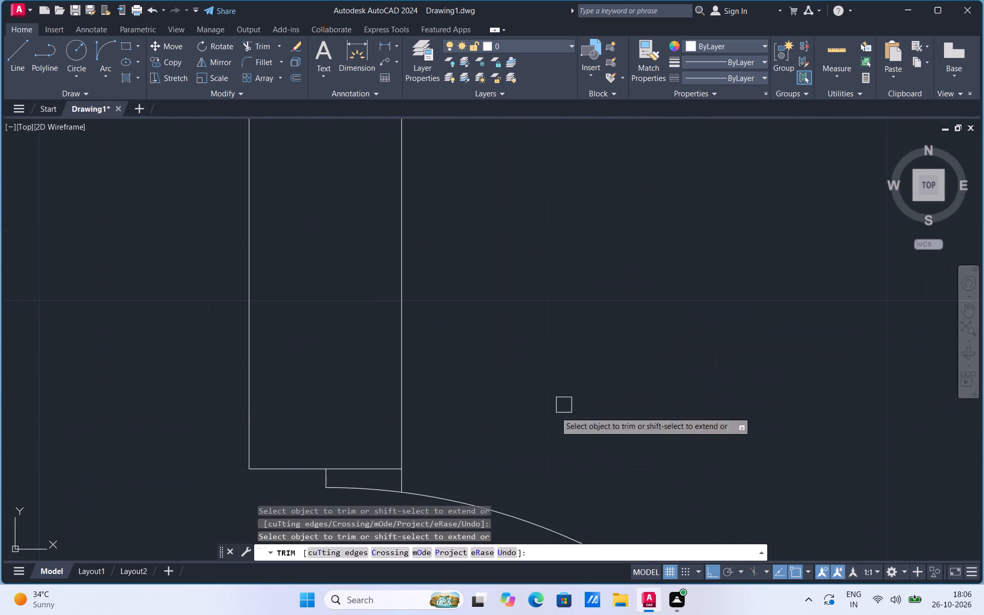
{"action": "left_click_drag", "start_coordinate": [404, 481], "coordinate": [411, 475]}
Trim the leftover east wall-face line crossing the horizontal wall between the upper and lower 12'-7" room doors, including its short stub above.
{"action": "scroll", "coordinate": [549, 292], "scroll_direction": "down", "scroll_amount": 5}
{"action": "scroll", "coordinate": [555, 387], "scroll_direction": "up", "scroll_amount": 4}
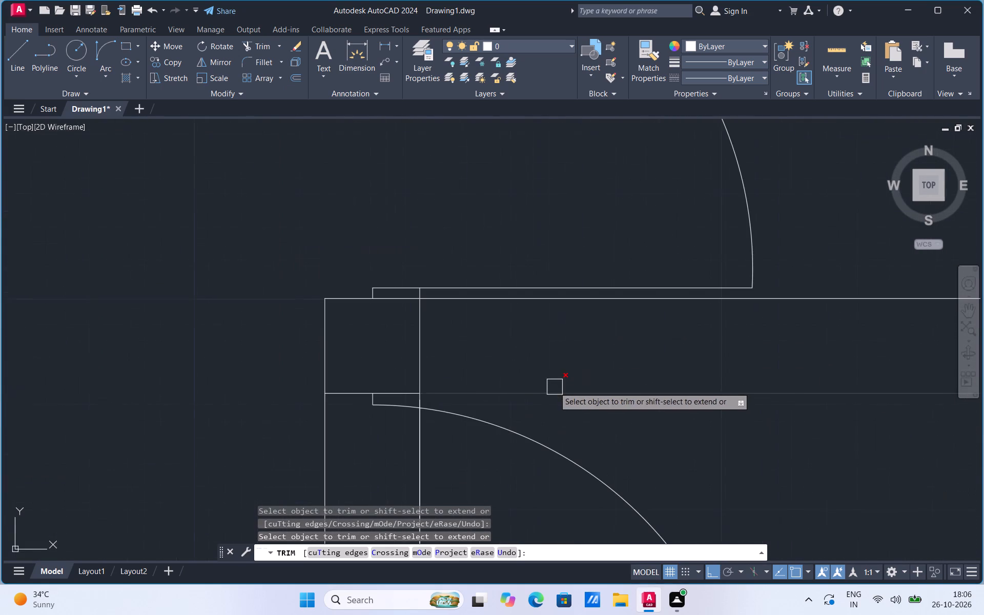
{"action": "scroll", "coordinate": [413, 301], "scroll_direction": "up", "scroll_amount": 3}
{"action": "left_click", "coordinate": [443, 363]}
{"action": "left_click", "coordinate": [436, 355]}
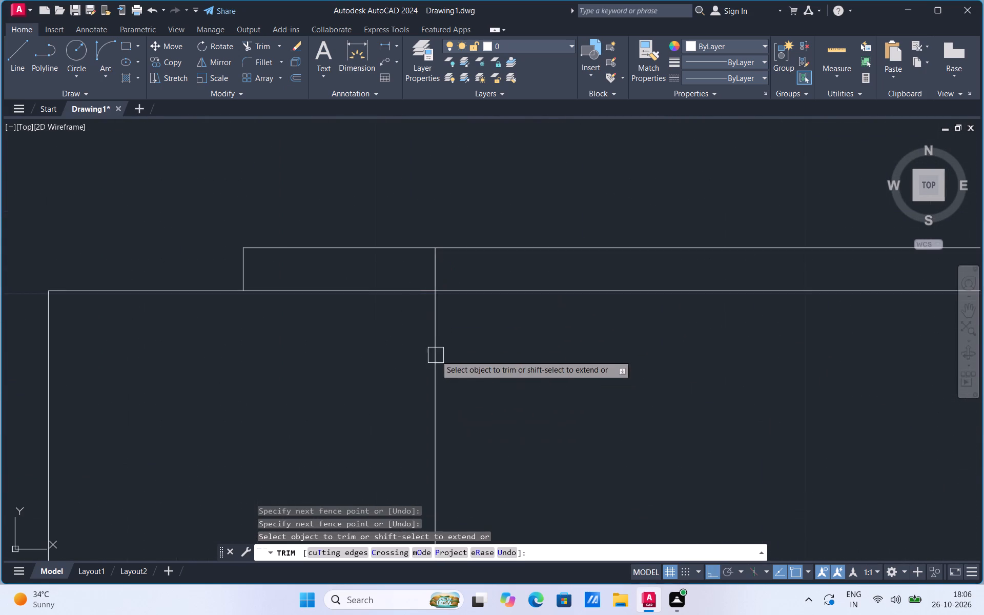
{"action": "left_click", "coordinate": [431, 373]}
{"action": "left_click", "coordinate": [438, 268]}
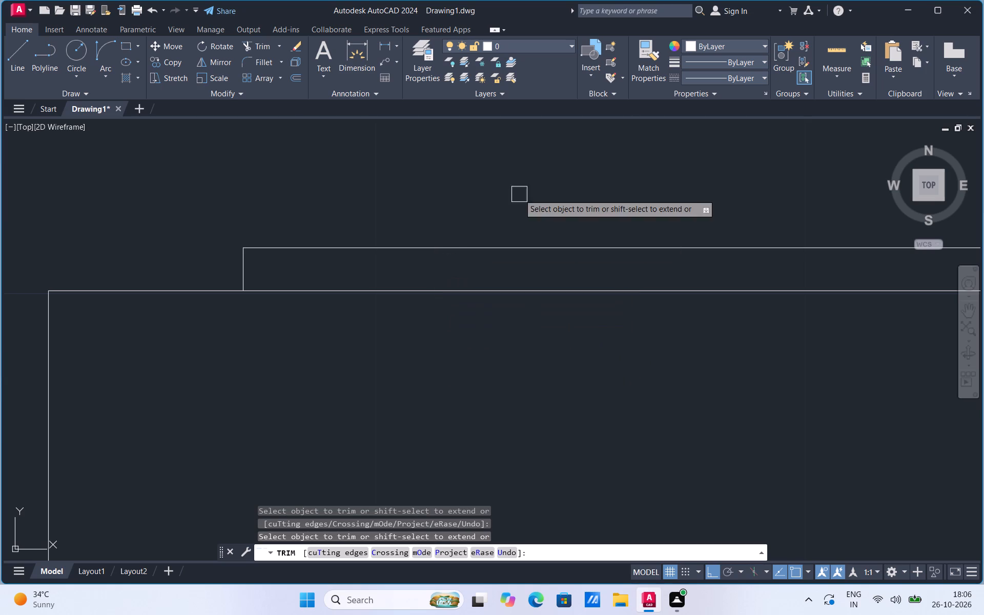
{"action": "scroll", "coordinate": [519, 194], "scroll_direction": "down", "scroll_amount": 3}
{"action": "scroll", "coordinate": [542, 258], "scroll_direction": "down", "scroll_amount": 3}
{"action": "scroll", "coordinate": [540, 324], "scroll_direction": "up", "scroll_amount": 1}
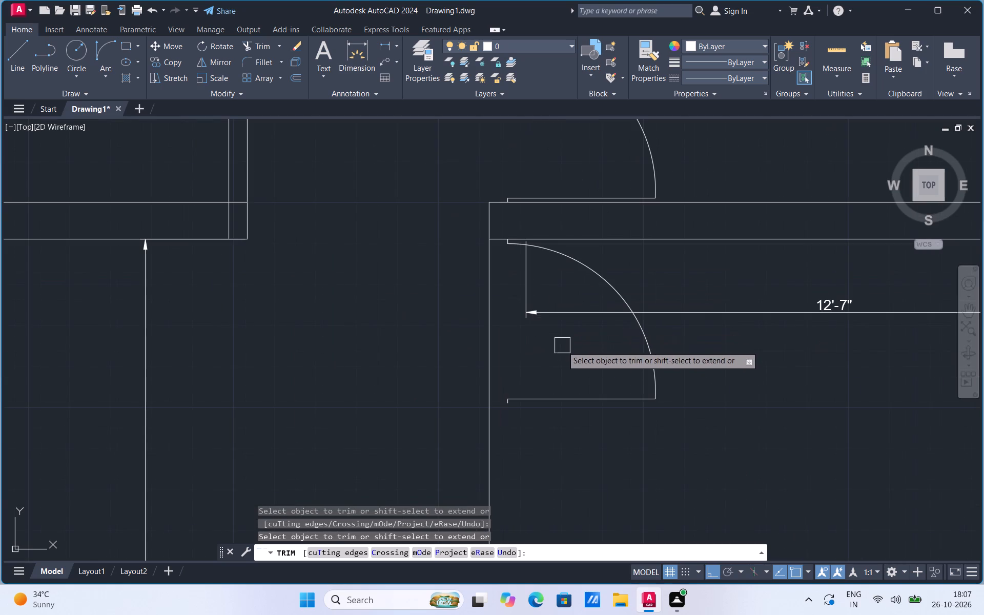
{"action": "key", "text": "Escape"}
Mirror the lower 12'-7" room's door symbol about a horizontal line through its south end, erasing the source objects.
{"action": "left_click", "coordinate": [573, 401]}
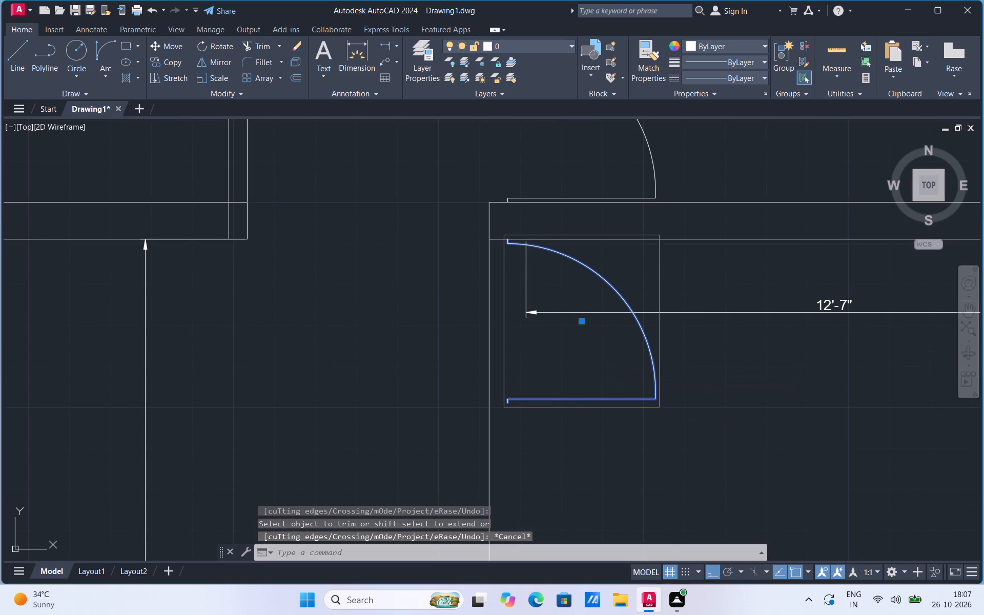
{"action": "key", "text": "m"}
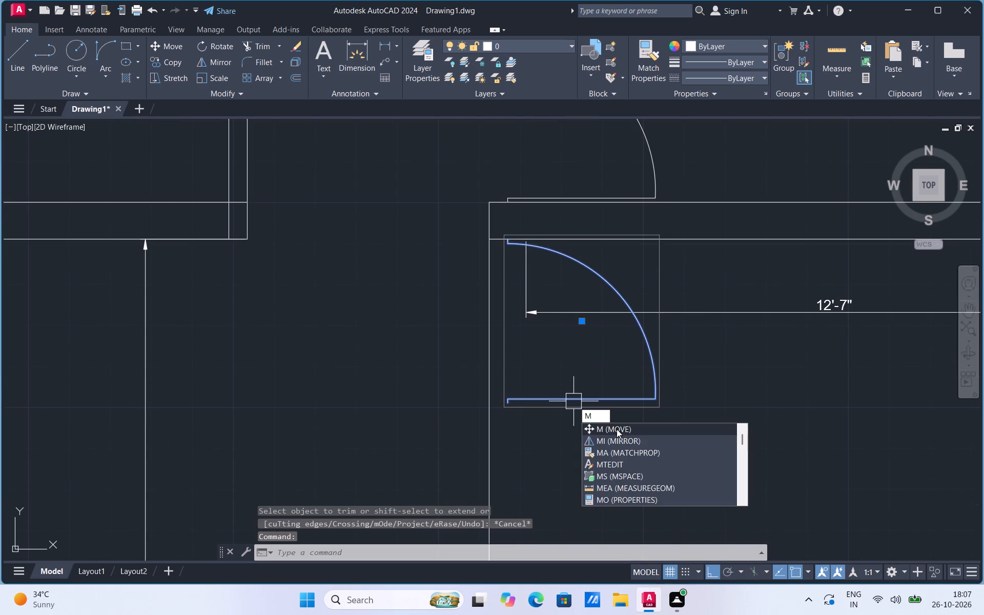
{"action": "left_click", "coordinate": [617, 442]}
{"action": "left_click", "coordinate": [506, 405]}
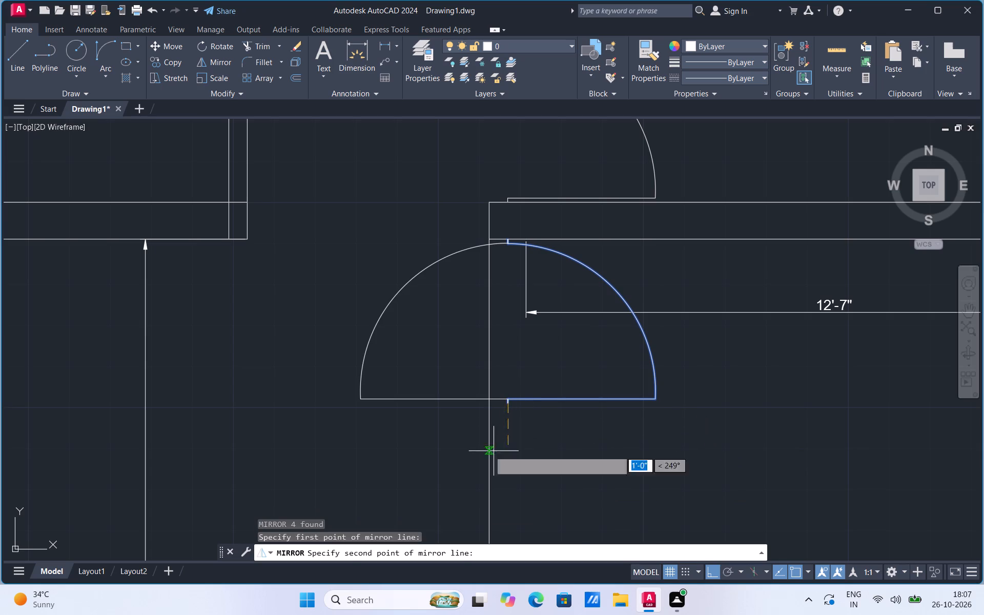
{"action": "left_click", "coordinate": [429, 418]}
{"action": "left_click_drag", "start_coordinate": [454, 445], "coordinate": [429, 418]}
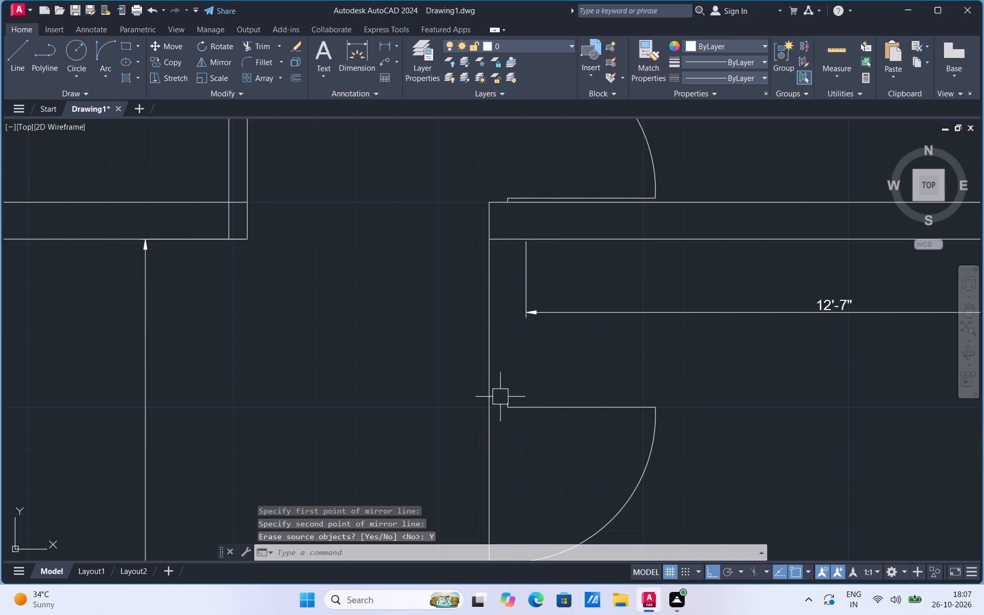
Move the mirrored door symbol straight up so its north end meets the underside of the horizontal wall.
{"action": "left_click", "coordinate": [512, 402]}
{"action": "right_click", "coordinate": [512, 402]}
{"action": "left_click", "coordinate": [548, 202]}
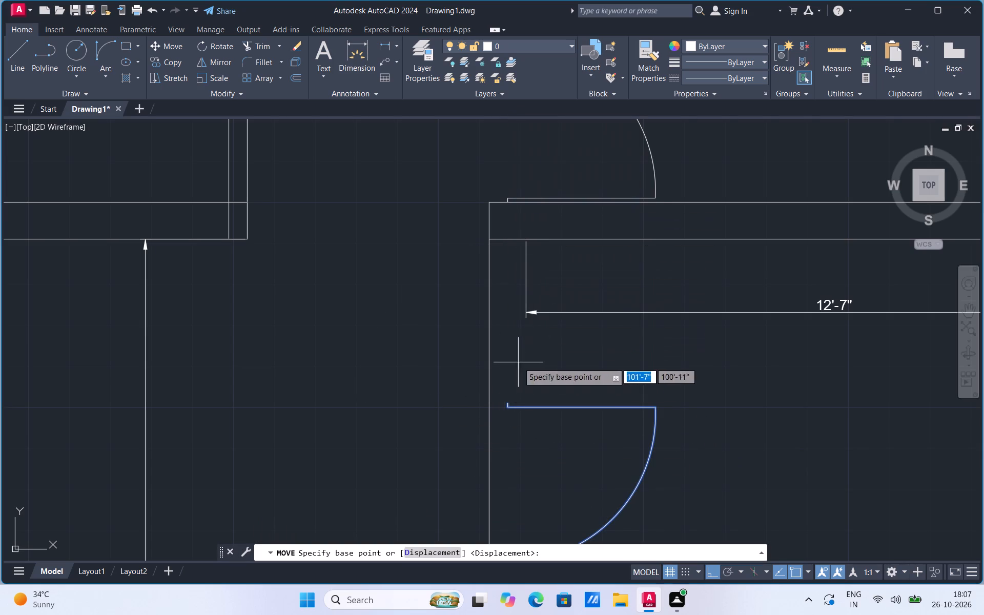
{"action": "left_click", "coordinate": [507, 401]}
{"action": "left_click", "coordinate": [509, 237]}
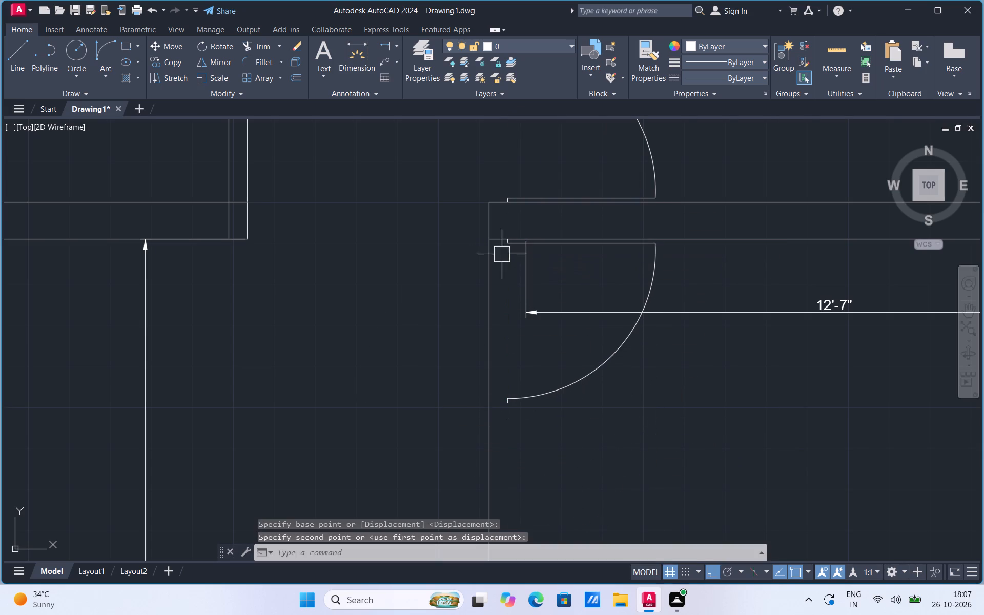
Copy the lower 12'-7" room's west wall line 9" to the east to form the second wall face.
{"action": "scroll", "coordinate": [632, 281], "scroll_direction": "down", "scroll_amount": 3}
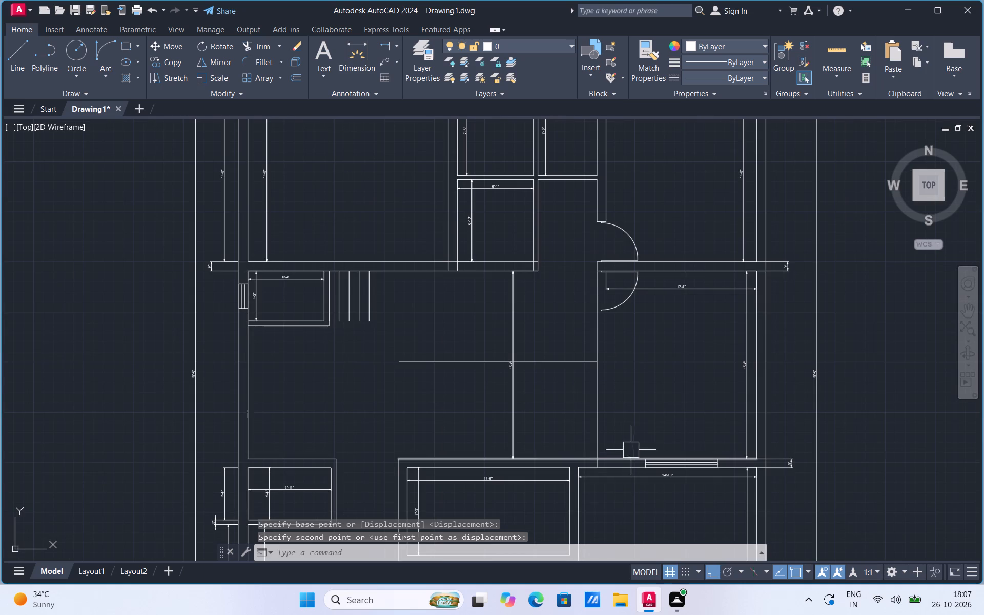
{"action": "left_click", "coordinate": [601, 415]}
{"action": "right_click", "coordinate": [601, 415]}
{"action": "left_click", "coordinate": [640, 210]}
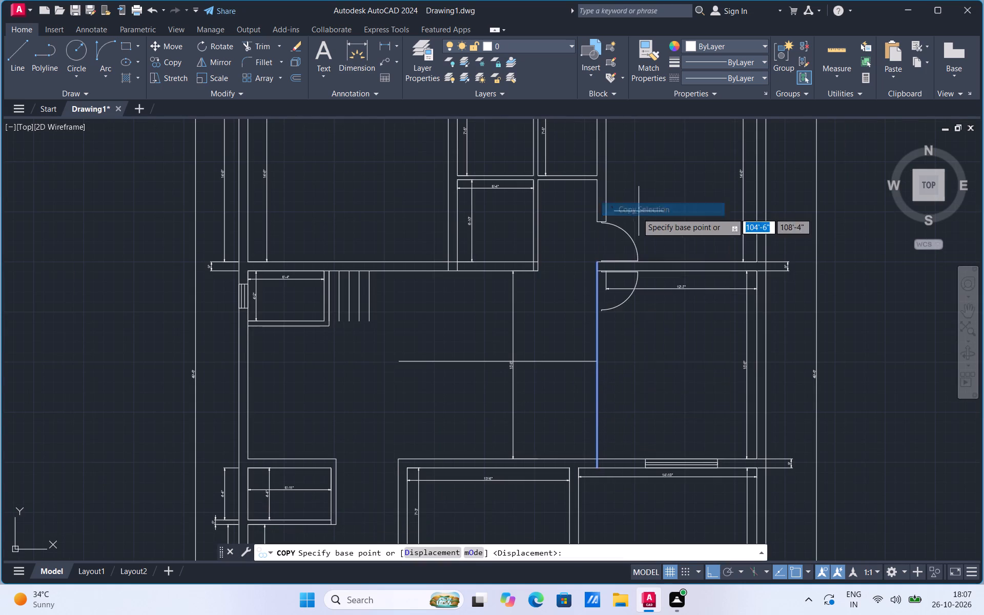
{"action": "scroll", "coordinate": [619, 227], "scroll_direction": "up", "scroll_amount": 2}
{"action": "left_click", "coordinate": [559, 319]}
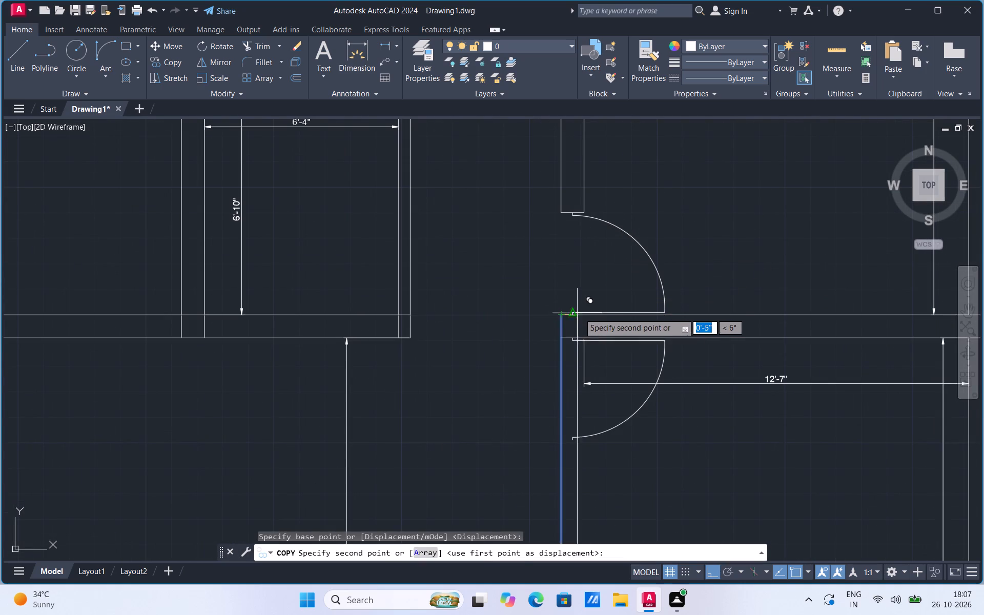
{"action": "scroll", "coordinate": [586, 351], "scroll_direction": "down", "scroll_amount": 2}
{"action": "scroll", "coordinate": [587, 332], "scroll_direction": "up", "scroll_amount": 2}
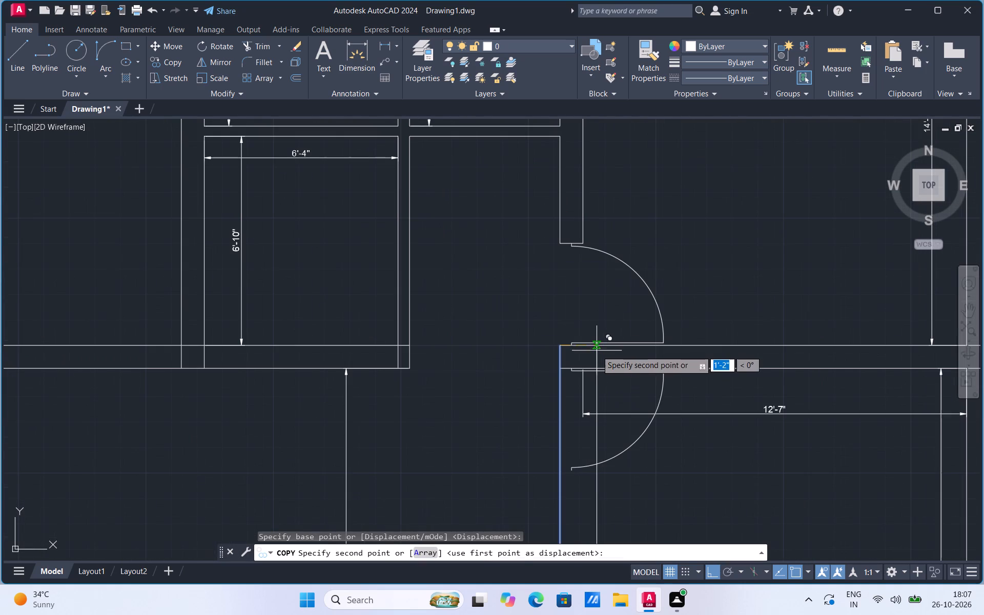
{"action": "key", "text": "9"}
{"action": "key", "text": "Return"}
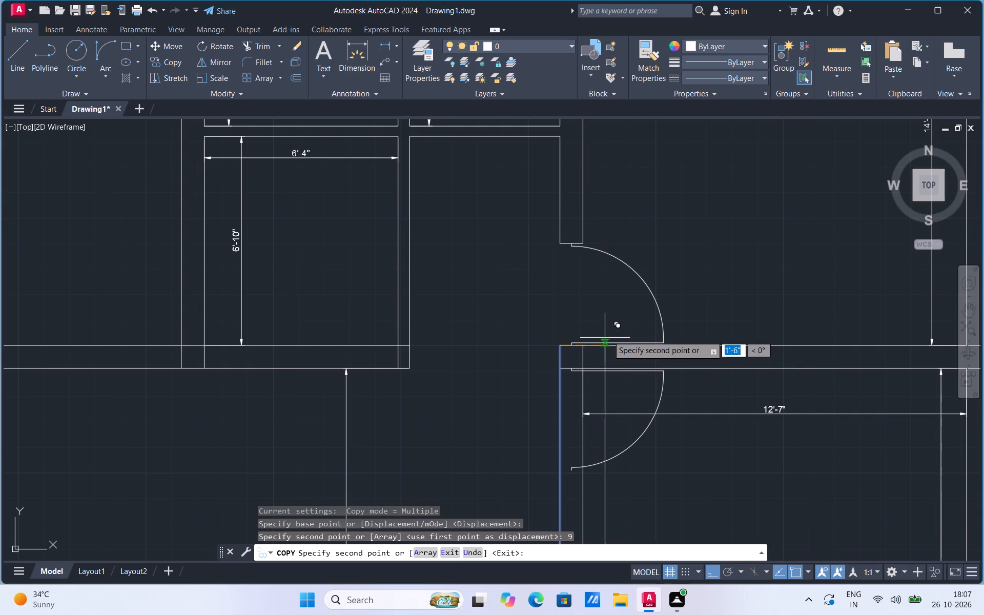
{"action": "key", "text": "Escape"}
Draw a wall-end line from the lower door's south end to the east wall face and extend it to the west face.
{"action": "scroll", "coordinate": [630, 286], "scroll_direction": "down", "scroll_amount": 3}
{"action": "scroll", "coordinate": [628, 341], "scroll_direction": "up", "scroll_amount": 3}
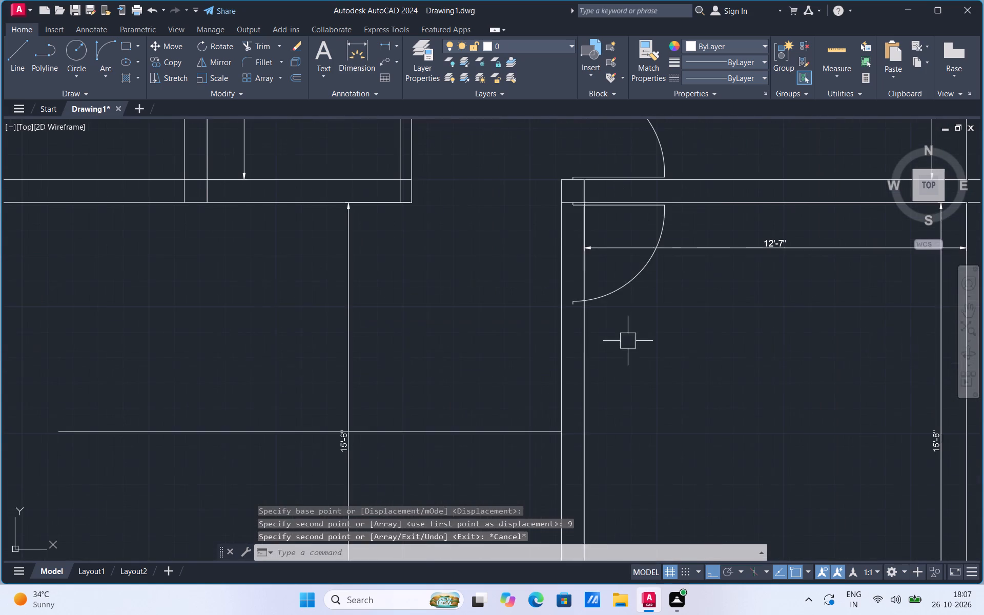
{"action": "scroll", "coordinate": [570, 206], "scroll_direction": "up", "scroll_amount": 1}
{"action": "left_click", "coordinate": [11, 66]}
{"action": "scroll", "coordinate": [452, 326], "scroll_direction": "up", "scroll_amount": 2}
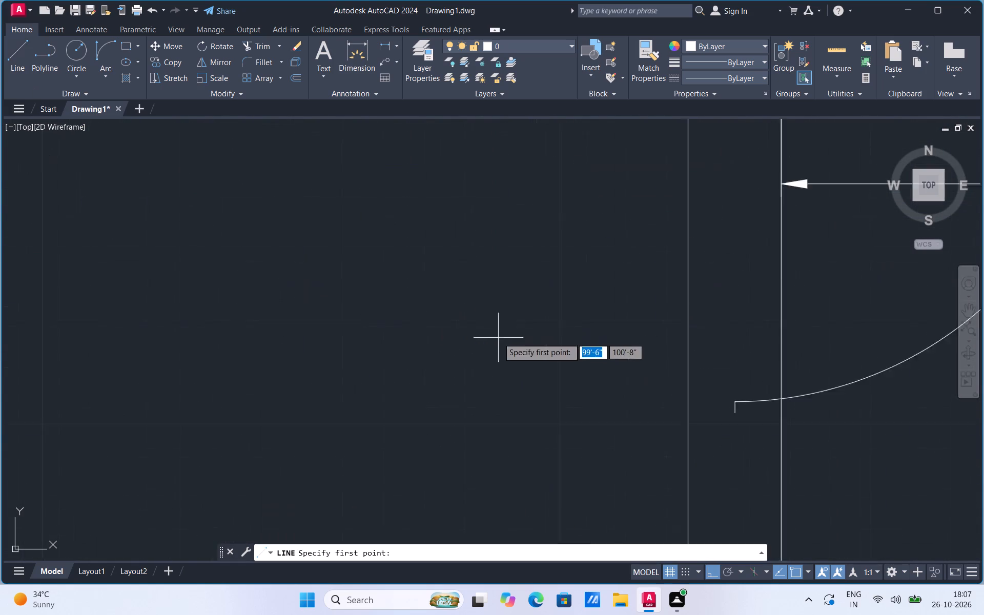
{"action": "scroll", "coordinate": [498, 338], "scroll_direction": "up", "scroll_amount": 1}
{"action": "scroll", "coordinate": [383, 383], "scroll_direction": "down", "scroll_amount": 2}
{"action": "scroll", "coordinate": [568, 429], "scroll_direction": "up", "scroll_amount": 2}
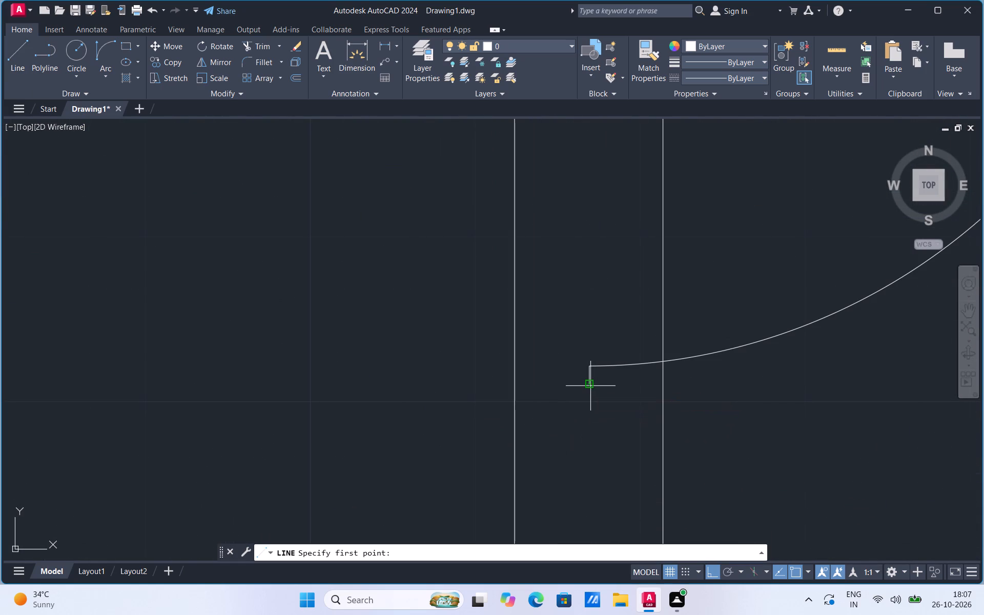
{"action": "left_click", "coordinate": [590, 386]}
{"action": "left_click", "coordinate": [662, 385]}
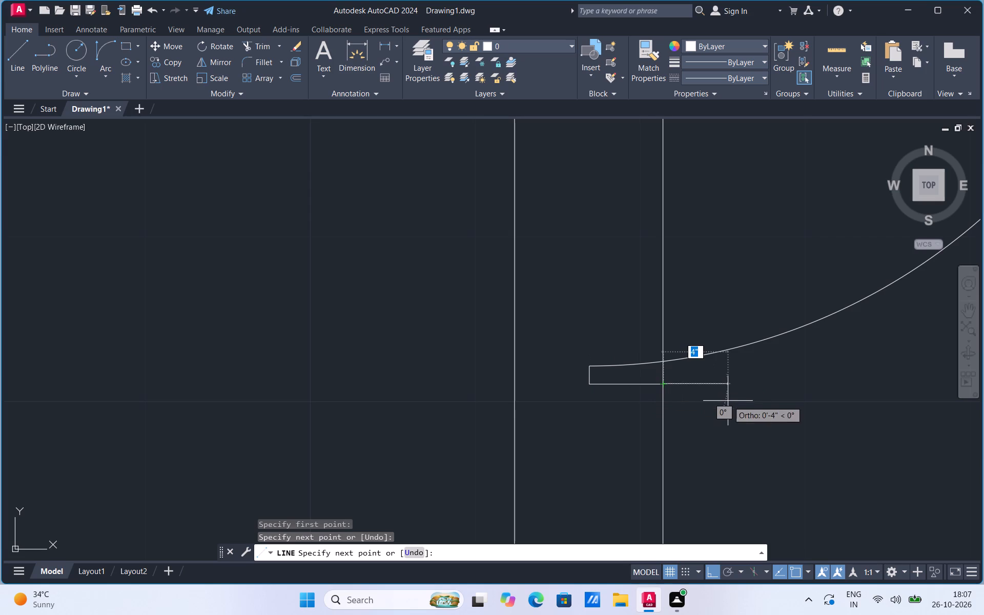
{"action": "key", "text": "Escape"}
{"action": "type", "text": "EX"}
{"action": "left_click", "coordinate": [773, 433]}
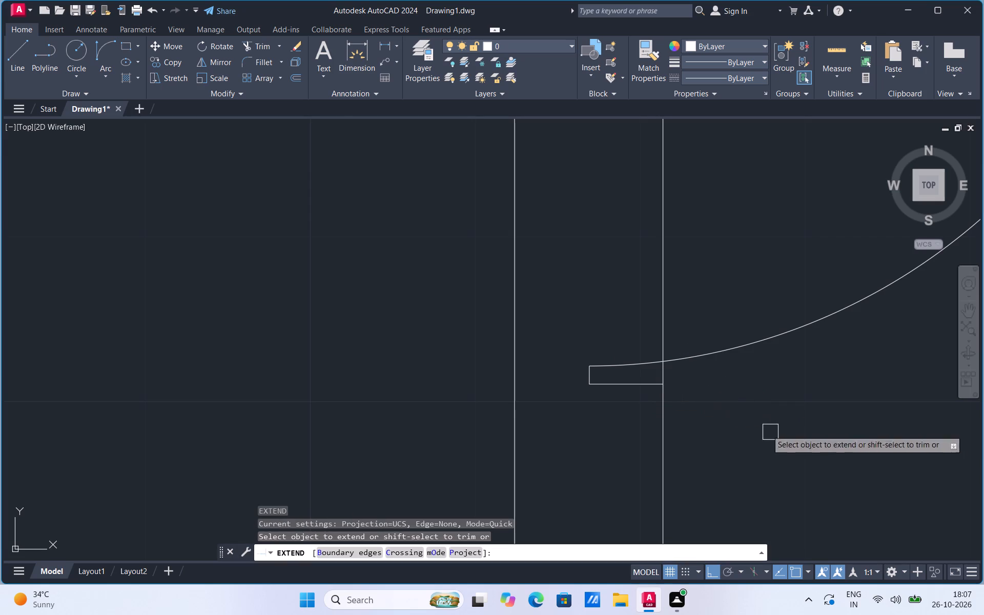
{"action": "left_click", "coordinate": [638, 387]}
{"action": "left_click", "coordinate": [619, 386]}
{"action": "scroll", "coordinate": [583, 494], "scroll_direction": "down", "scroll_amount": 2}
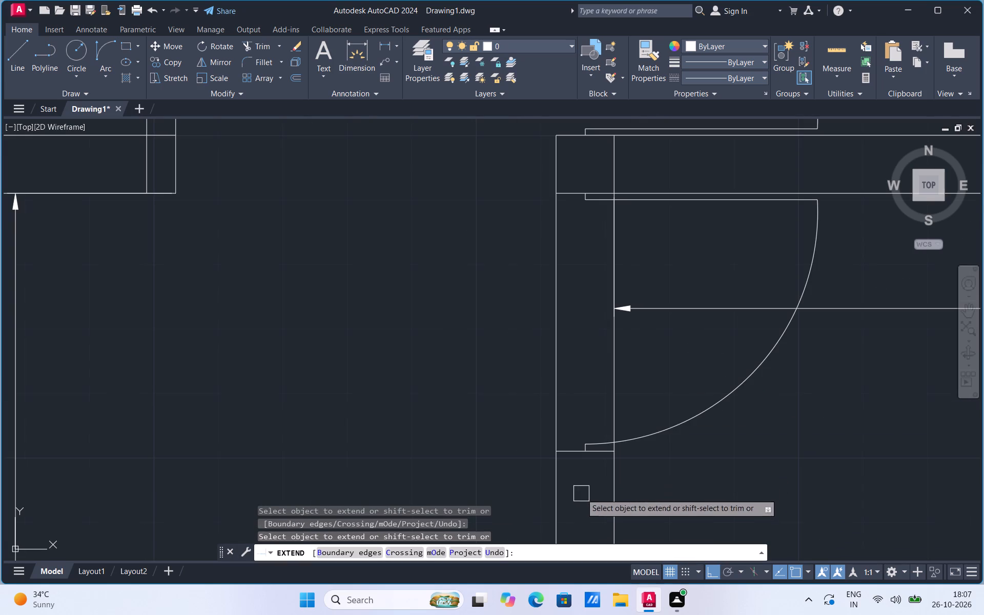
Trim both faces of the 9" wall across the lower door opening, including the short remnants at its north and south ends.
{"action": "left_click", "coordinate": [263, 49]}
{"action": "left_click_drag", "start_coordinate": [482, 358], "coordinate": [643, 361]}
{"action": "scroll", "coordinate": [611, 152], "scroll_direction": "up", "scroll_amount": 2}
{"action": "left_click", "coordinate": [619, 182]}
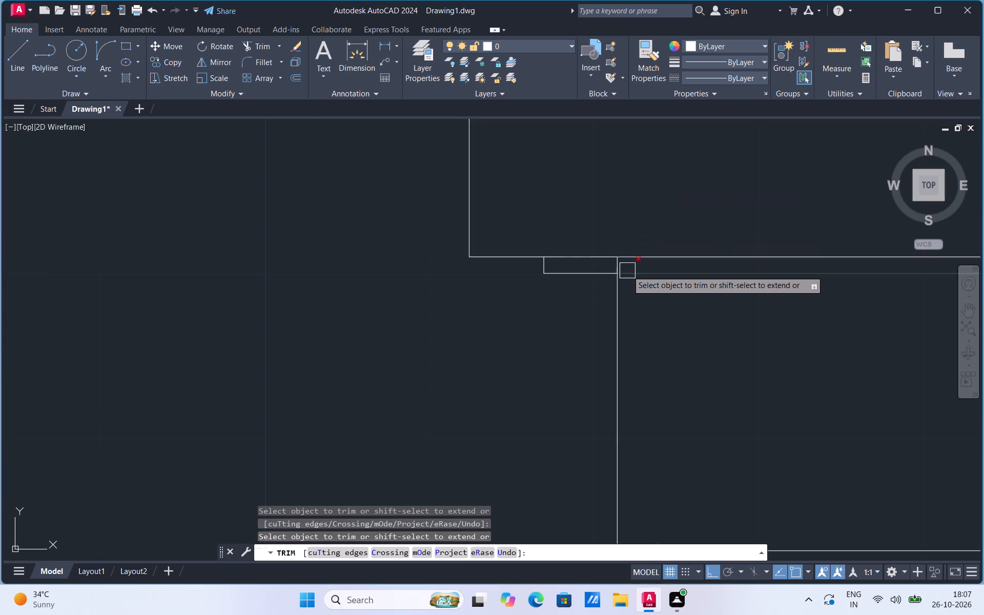
{"action": "scroll", "coordinate": [627, 271], "scroll_direction": "up", "scroll_amount": 2}
{"action": "left_click", "coordinate": [598, 256]}
{"action": "scroll", "coordinate": [601, 203], "scroll_direction": "down", "scroll_amount": 2}
{"action": "scroll", "coordinate": [601, 231], "scroll_direction": "up", "scroll_amount": 3}
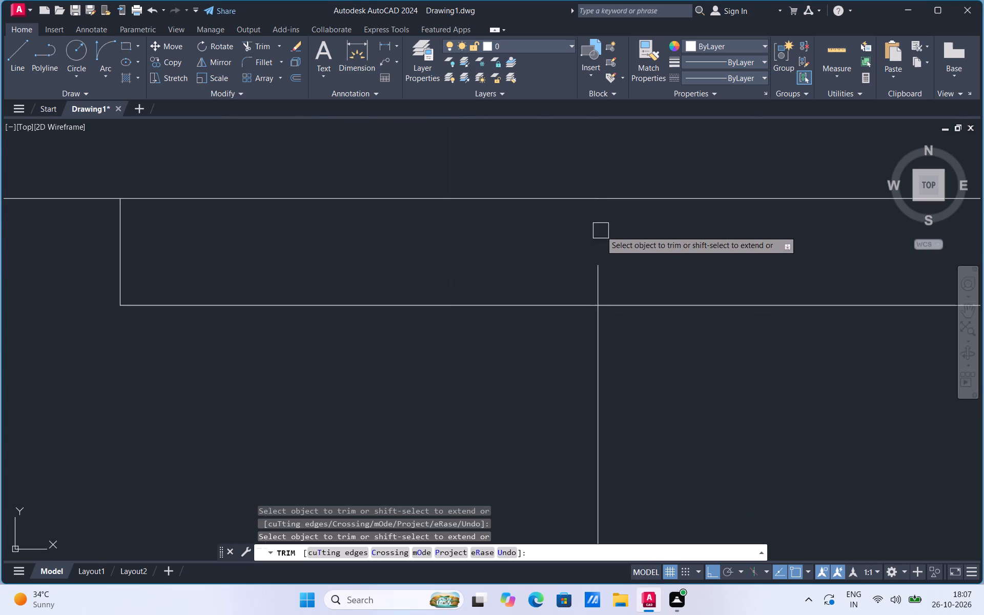
{"action": "left_click", "coordinate": [598, 275]}
{"action": "scroll", "coordinate": [616, 192], "scroll_direction": "down", "scroll_amount": 7}
{"action": "scroll", "coordinate": [621, 359], "scroll_direction": "up", "scroll_amount": 4}
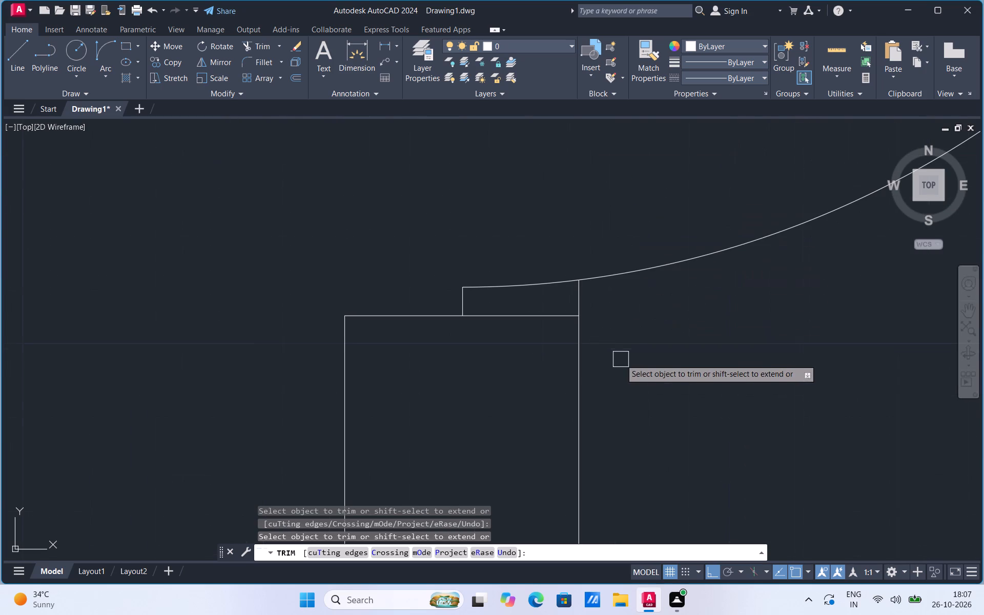
{"action": "left_click", "coordinate": [576, 302]}
{"action": "scroll", "coordinate": [650, 373], "scroll_direction": "down", "scroll_amount": 7}
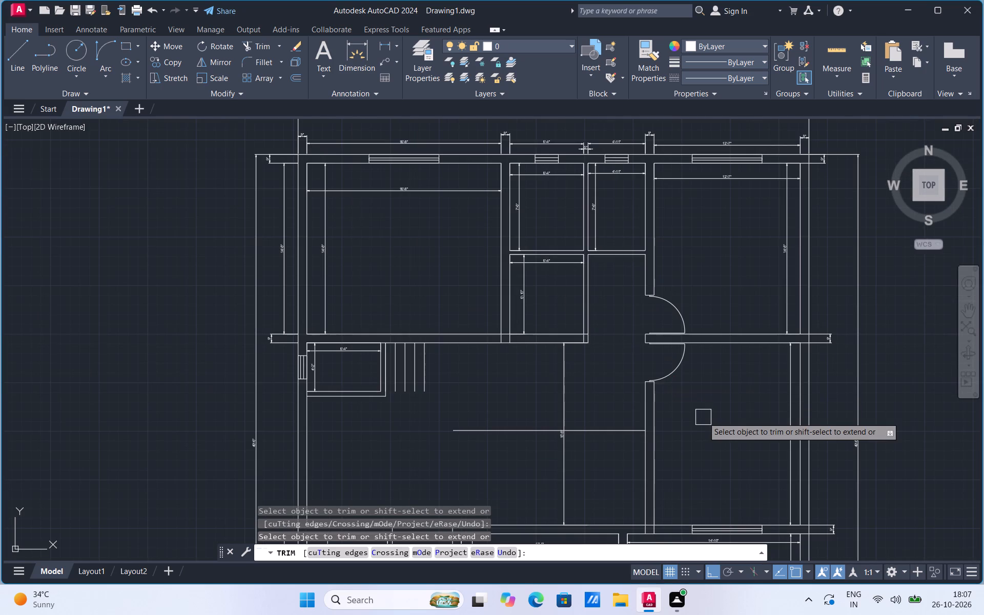
{"action": "key", "text": "Escape"}
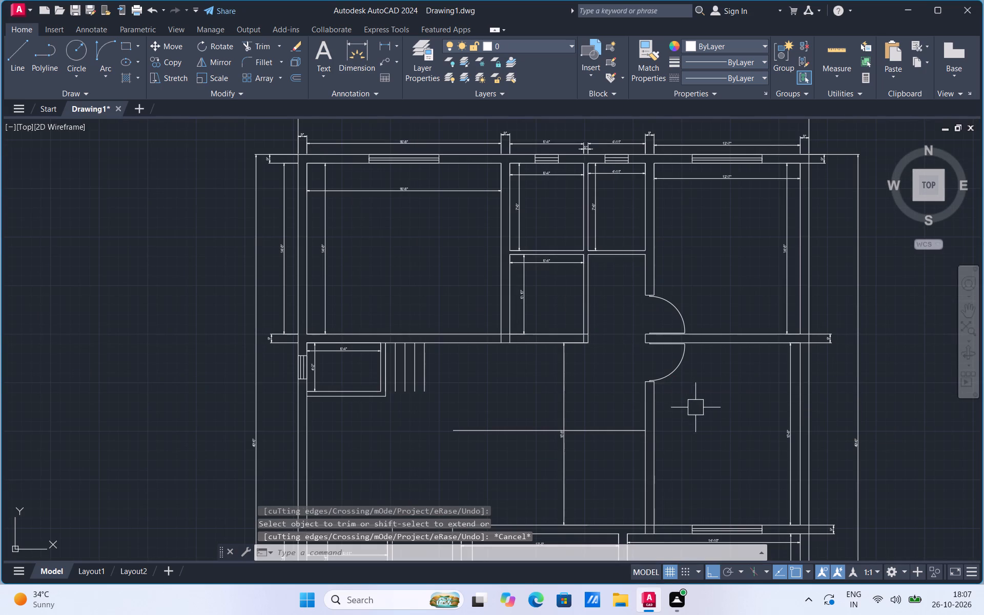
Trim the overlapping lines where the lower 12'-7" room's west wall meets the horizontal wall below, leaving a clean open junction.
{"action": "scroll", "coordinate": [667, 302], "scroll_direction": "down", "scroll_amount": 1}
{"action": "scroll", "coordinate": [704, 449], "scroll_direction": "up", "scroll_amount": 3}
{"action": "left_click", "coordinate": [261, 48]}
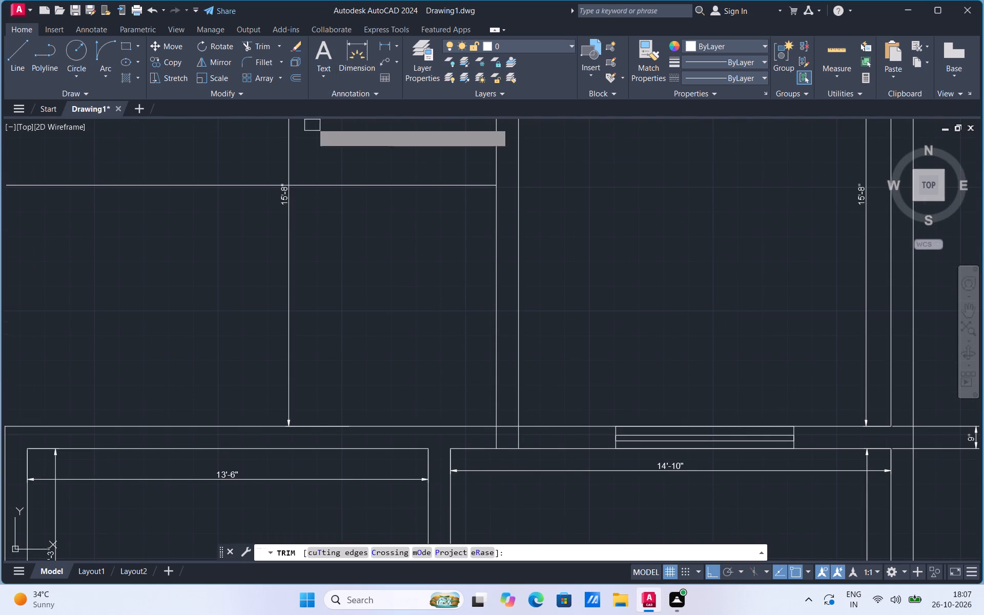
{"action": "scroll", "coordinate": [525, 444], "scroll_direction": "up", "scroll_amount": 2}
{"action": "left_click", "coordinate": [479, 405]}
{"action": "left_click", "coordinate": [454, 430]}
{"action": "left_click", "coordinate": [521, 433]}
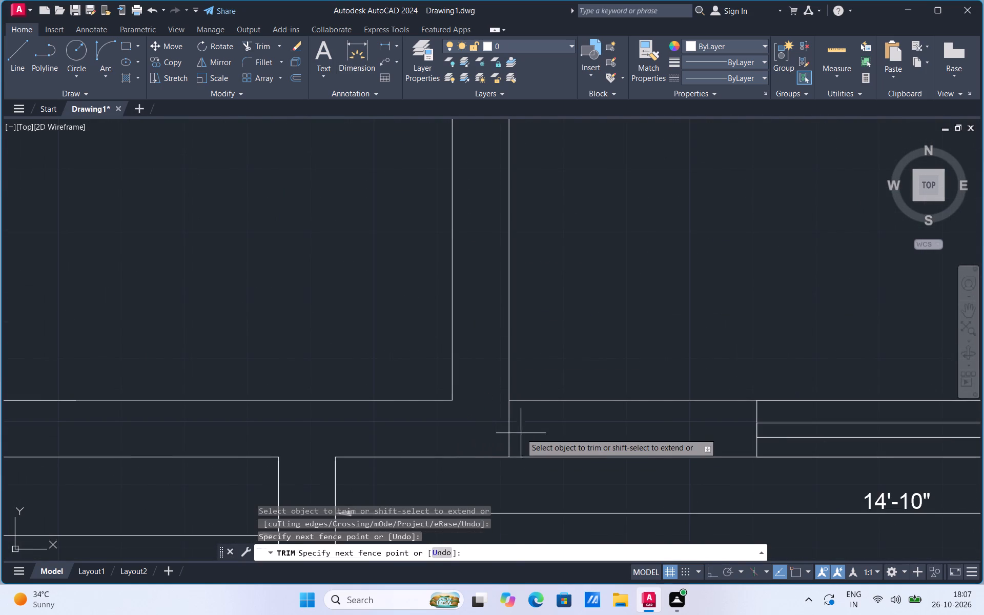
{"action": "left_click", "coordinate": [504, 436]}
Examine the walls and junctions of the southern rooms around the 13'-6", 6'-11" and 12'-6" spaces.
{"action": "scroll", "coordinate": [549, 420], "scroll_direction": "down", "scroll_amount": 3}
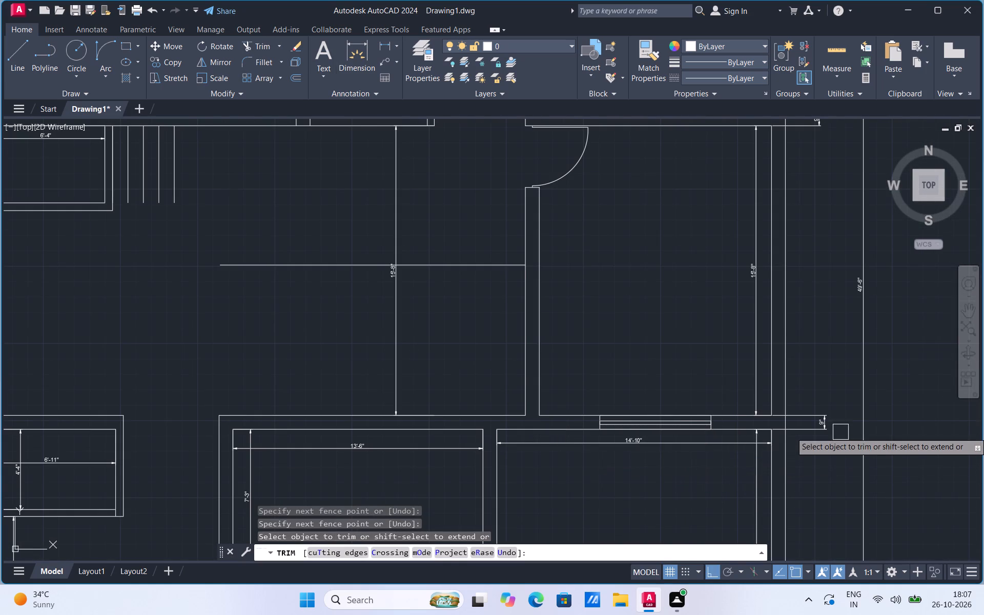
{"action": "scroll", "coordinate": [840, 432], "scroll_direction": "down", "scroll_amount": 1}
{"action": "scroll", "coordinate": [718, 464], "scroll_direction": "down", "scroll_amount": 1}
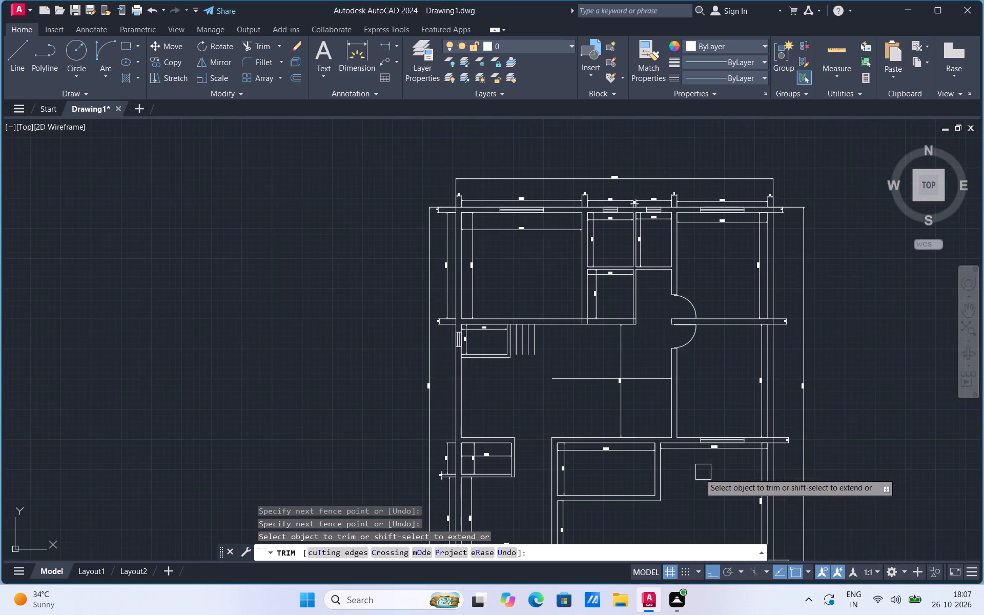
{"action": "scroll", "coordinate": [615, 484], "scroll_direction": "up", "scroll_amount": 3}
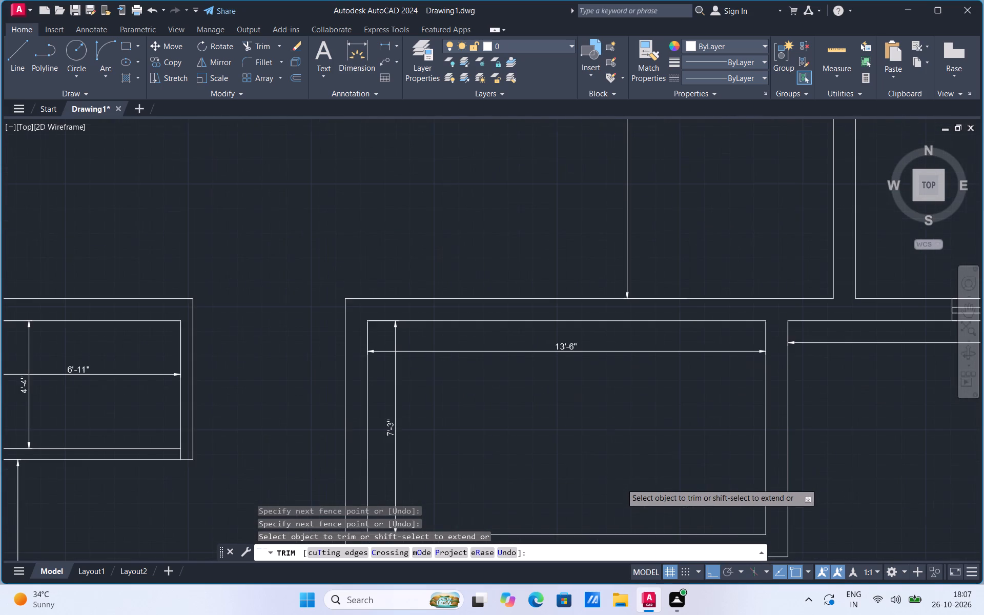
{"action": "scroll", "coordinate": [613, 398], "scroll_direction": "down", "scroll_amount": 2}
{"action": "scroll", "coordinate": [621, 481], "scroll_direction": "up", "scroll_amount": 1}
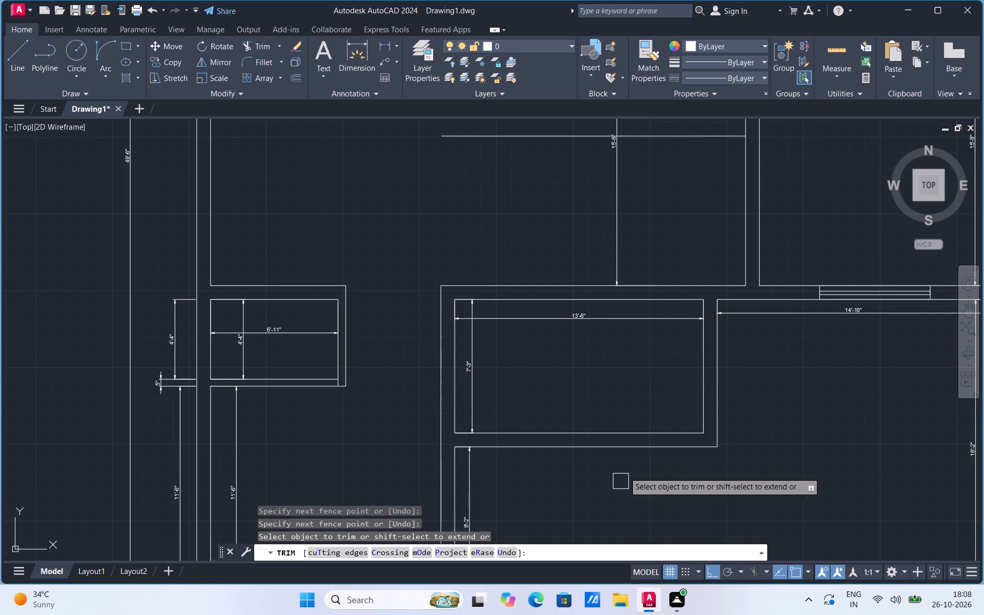
{"action": "scroll", "coordinate": [646, 362], "scroll_direction": "down", "scroll_amount": 2}
{"action": "scroll", "coordinate": [634, 449], "scroll_direction": "up", "scroll_amount": 2}
{"action": "scroll", "coordinate": [607, 412], "scroll_direction": "up", "scroll_amount": 1}
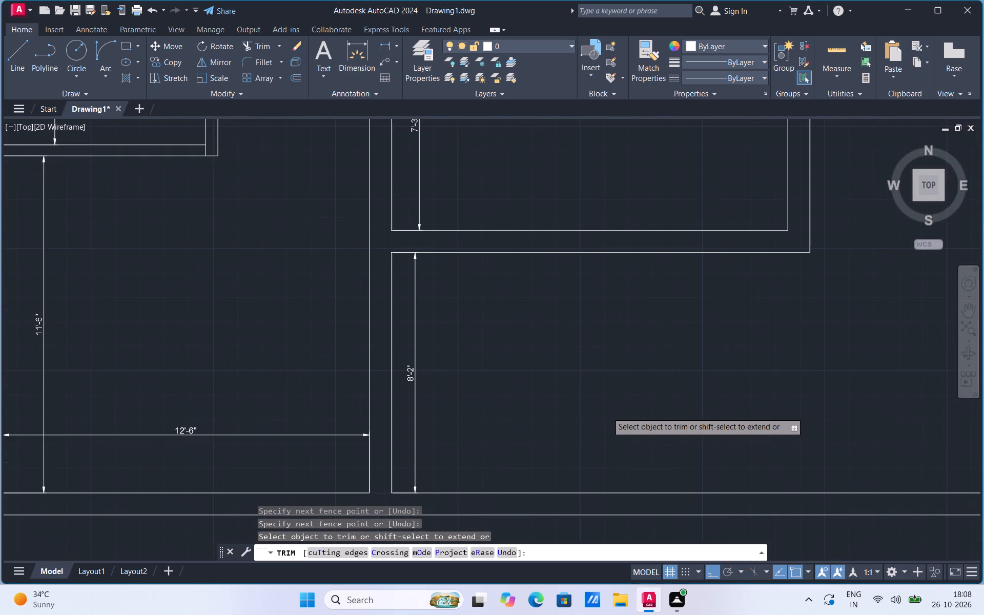
{"action": "scroll", "coordinate": [618, 420], "scroll_direction": "down", "scroll_amount": 2}
{"action": "scroll", "coordinate": [473, 407], "scroll_direction": "up", "scroll_amount": 2}
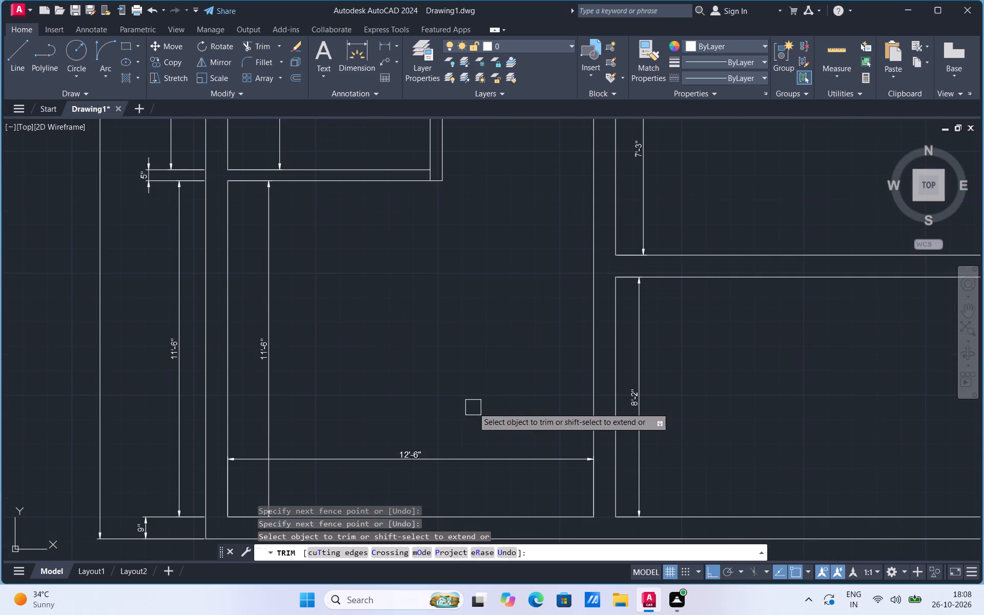
Copy the window symbol from the wall north of the 14'-10" room onto the south exterior wall of the 12'-6" room.
{"action": "scroll", "coordinate": [583, 362], "scroll_direction": "down", "scroll_amount": 1}
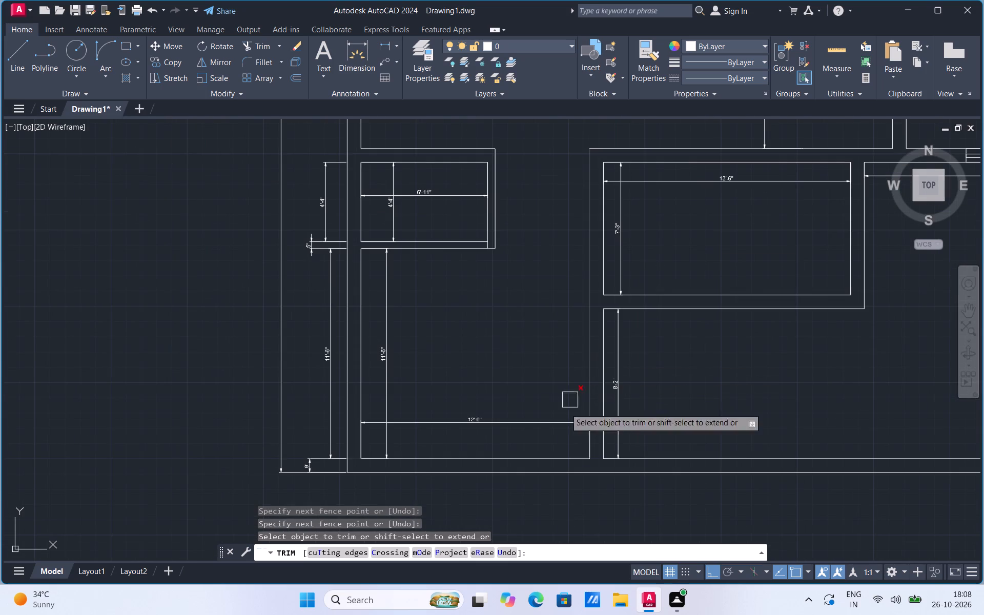
{"action": "scroll", "coordinate": [560, 412], "scroll_direction": "down", "scroll_amount": 2}
{"action": "scroll", "coordinate": [713, 337], "scroll_direction": "up", "scroll_amount": 1}
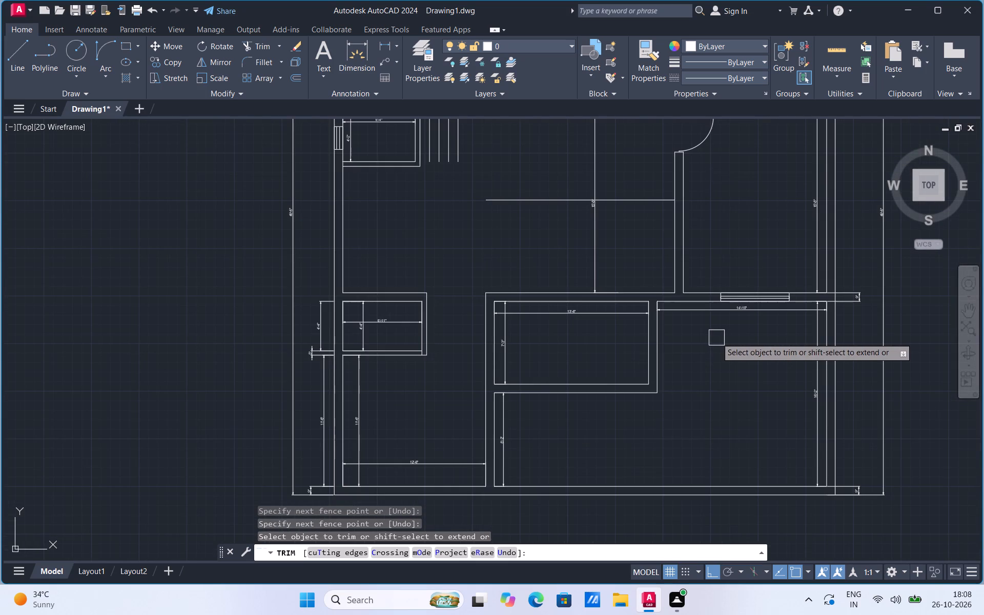
{"action": "key", "text": "Escape"}
{"action": "scroll", "coordinate": [766, 301], "scroll_direction": "up", "scroll_amount": 2}
{"action": "left_click", "coordinate": [767, 295]}
{"action": "right_click", "coordinate": [767, 295]}
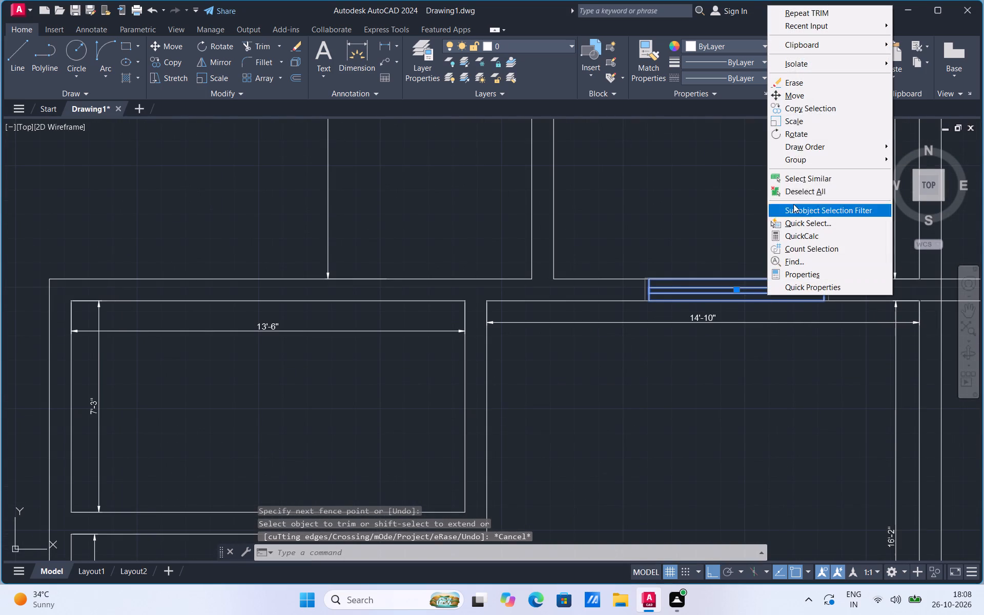
{"action": "left_click", "coordinate": [805, 107]}
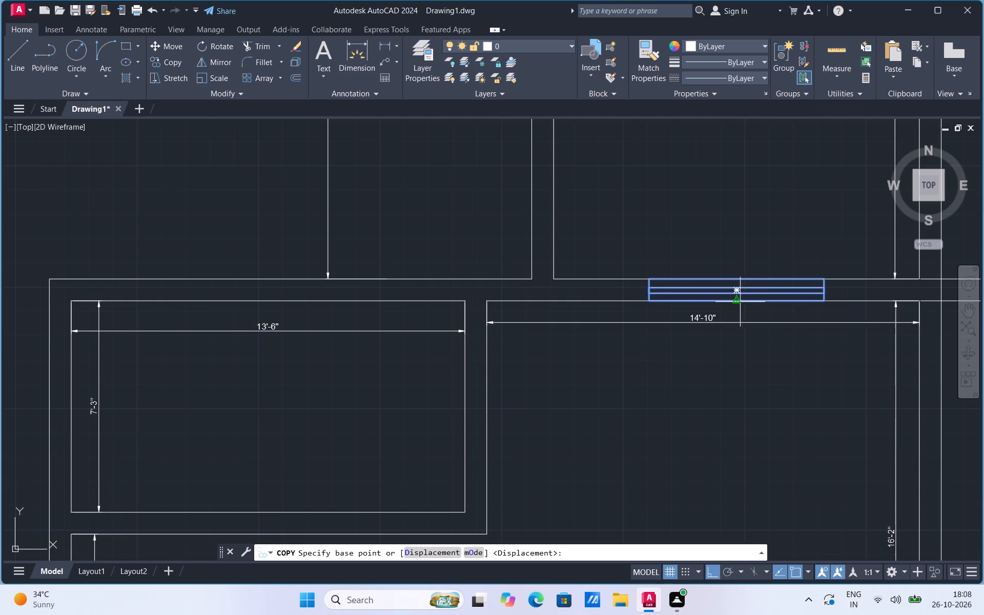
{"action": "left_click", "coordinate": [736, 301]}
{"action": "scroll", "coordinate": [737, 235], "scroll_direction": "down", "scroll_amount": 2}
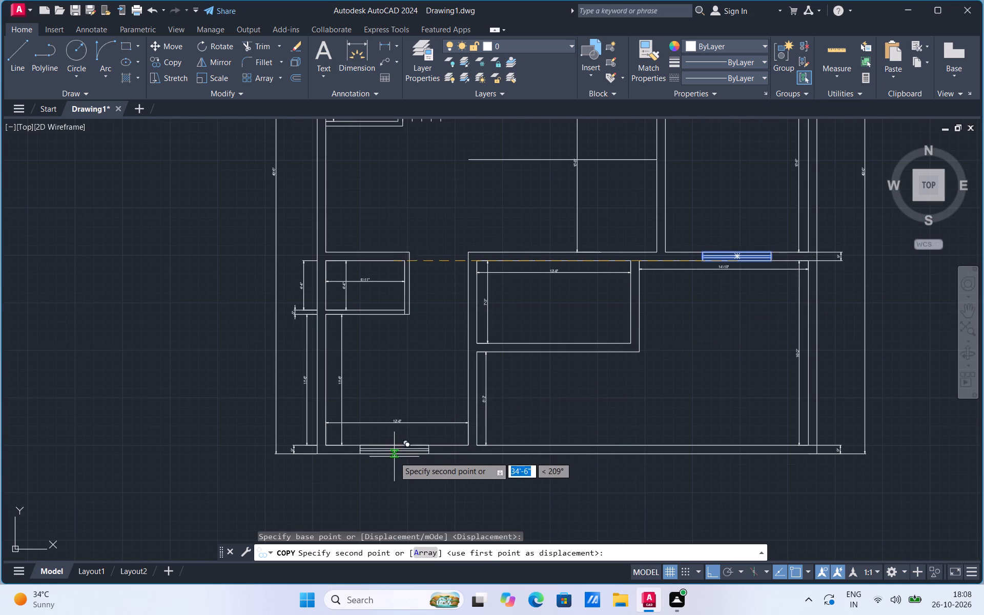
{"action": "left_click", "coordinate": [394, 457]}
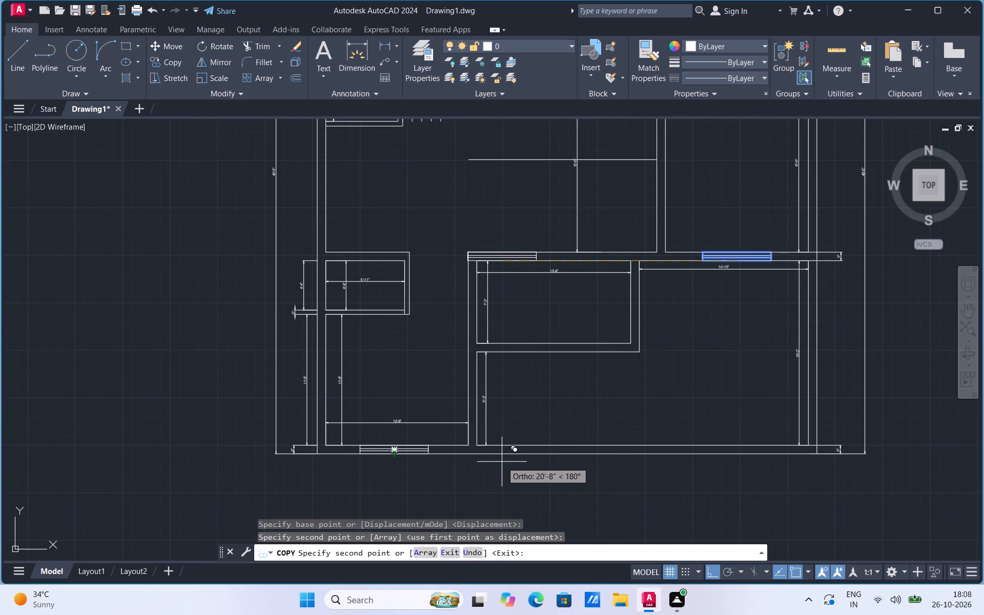
{"action": "key", "text": "Escape"}
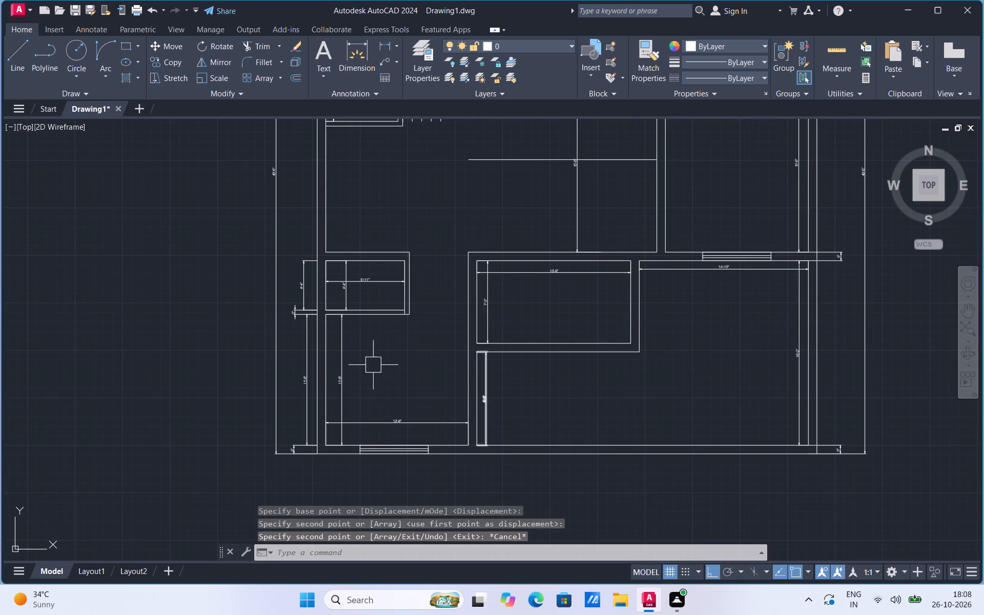
Copy the inner face line of the 12'-6" room's south wall 2' north into the room.
{"action": "scroll", "coordinate": [370, 341], "scroll_direction": "up", "scroll_amount": 2}
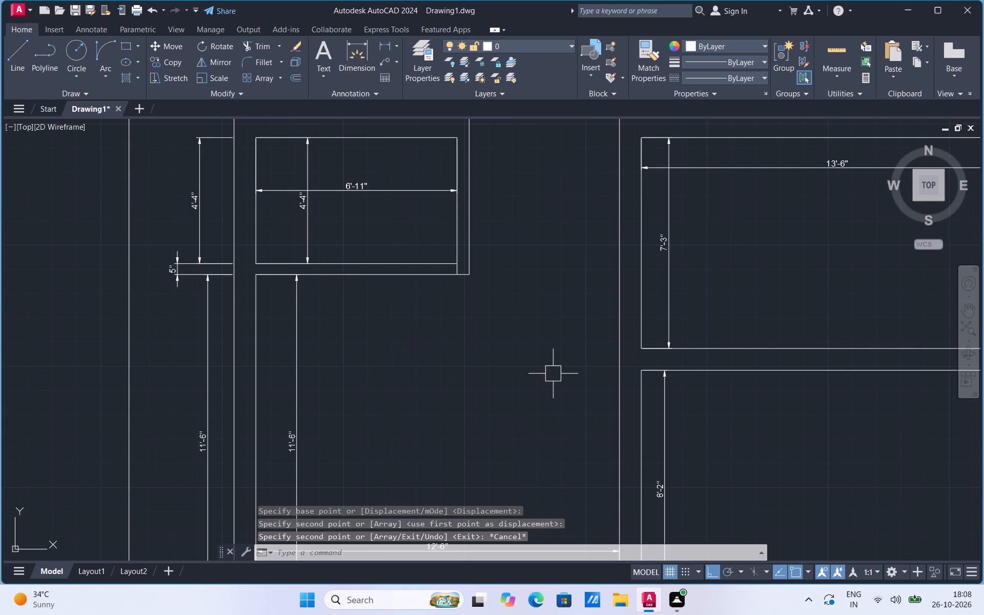
{"action": "scroll", "coordinate": [556, 369], "scroll_direction": "down", "scroll_amount": 2}
{"action": "scroll", "coordinate": [500, 424], "scroll_direction": "up", "scroll_amount": 2}
{"action": "scroll", "coordinate": [491, 396], "scroll_direction": "down", "scroll_amount": 2}
{"action": "scroll", "coordinate": [433, 448], "scroll_direction": "up", "scroll_amount": 2}
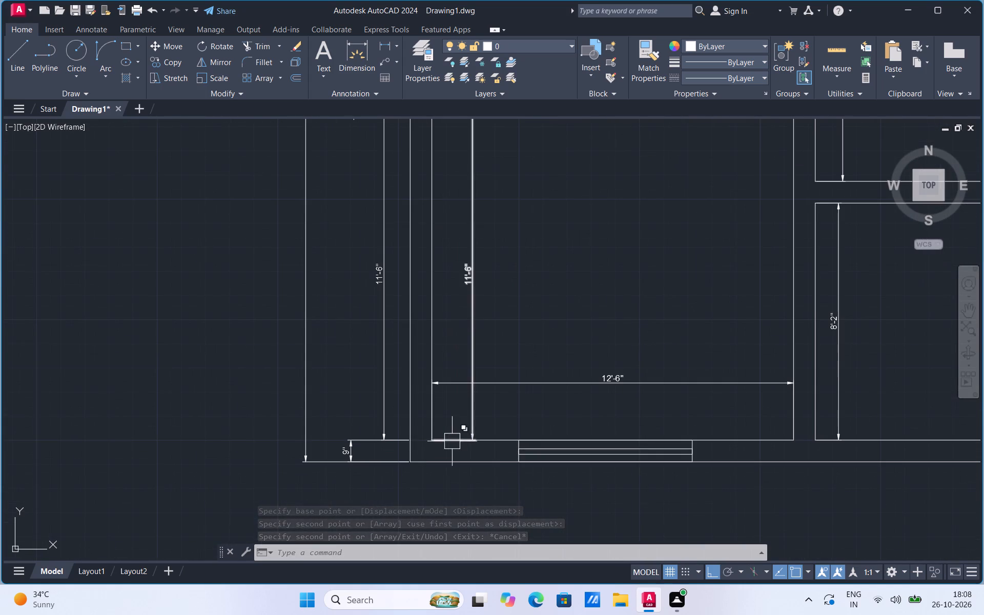
{"action": "left_click", "coordinate": [723, 438]}
{"action": "right_click", "coordinate": [723, 438]}
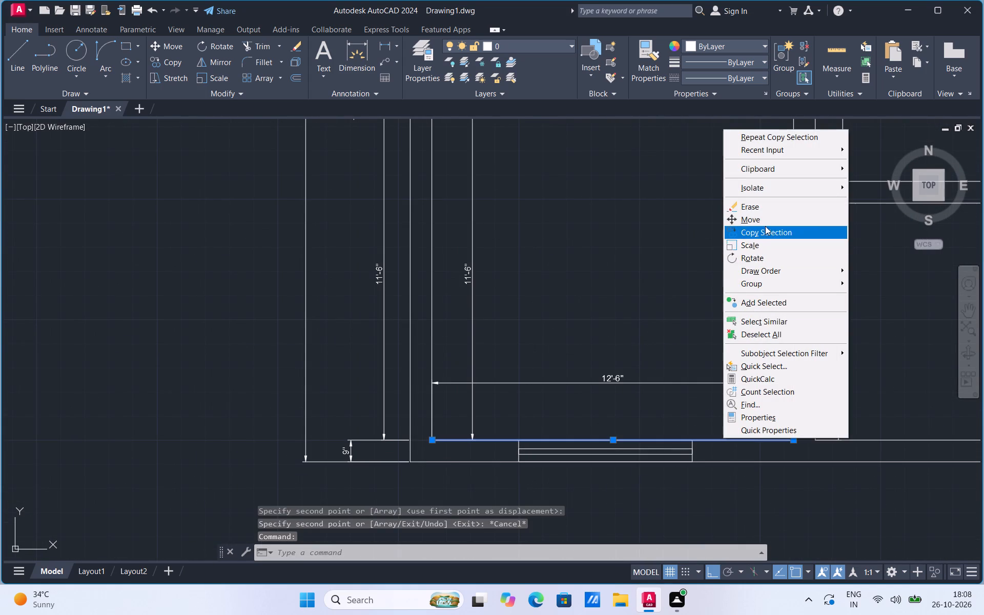
{"action": "left_click", "coordinate": [767, 229]}
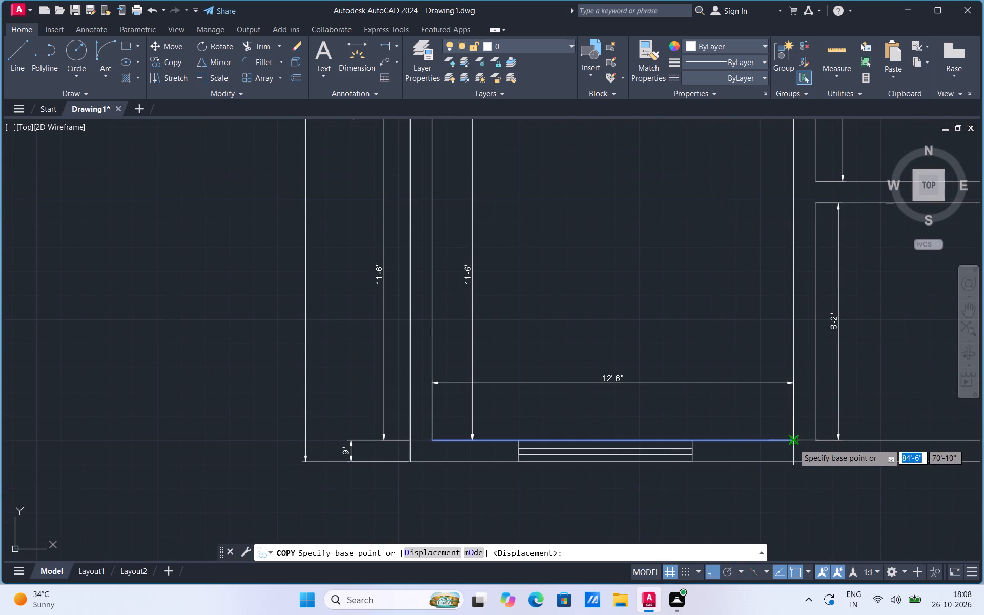
{"action": "left_click", "coordinate": [793, 443]}
{"action": "type", "text": "2'"}
{"action": "key", "text": "Return"}
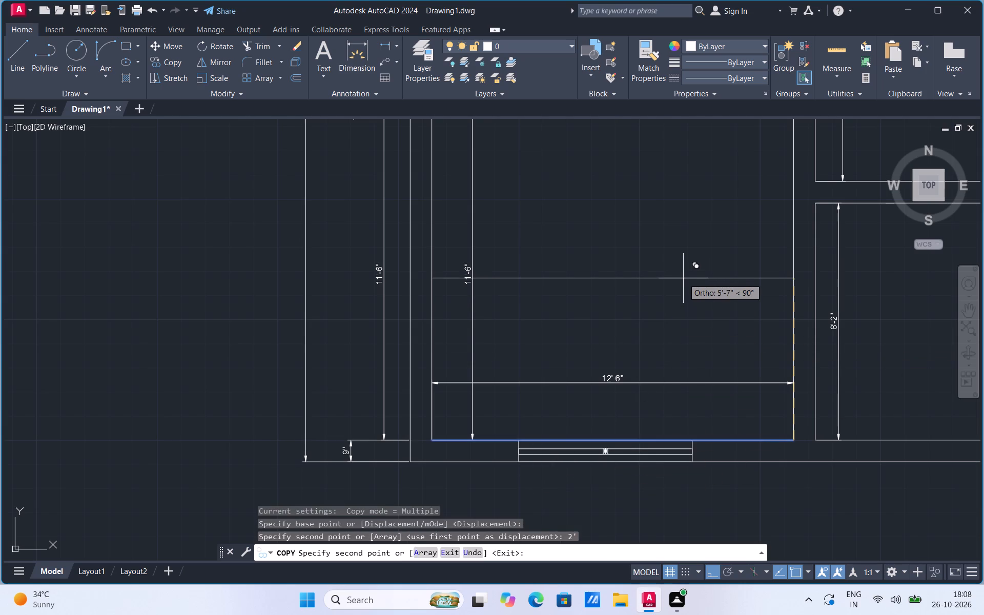
{"action": "key", "text": "Escape"}
Delete the 12'-6" width dimension inside the southwest room.
{"action": "left_click", "coordinate": [619, 373]}
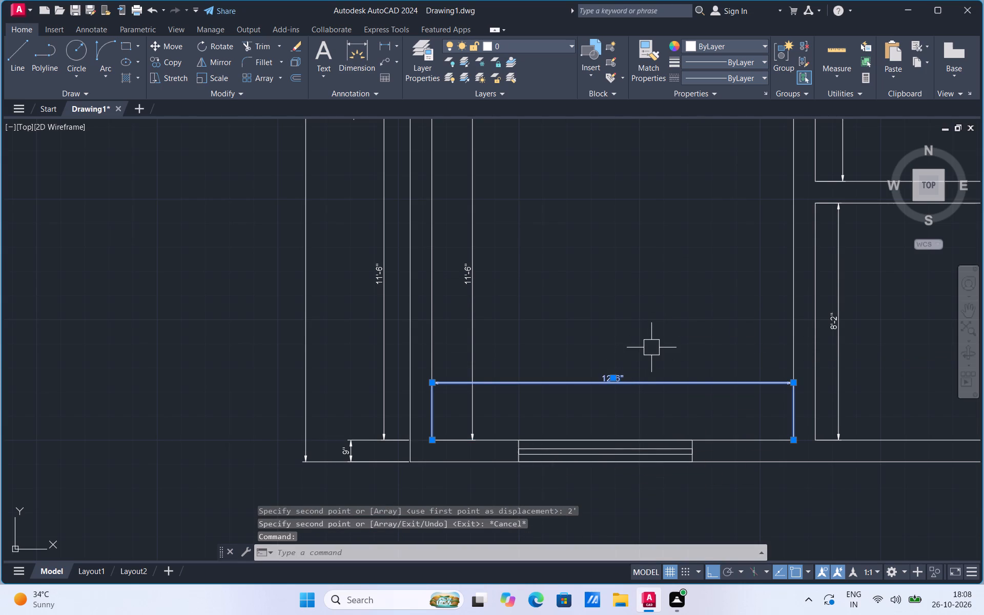
{"action": "key", "text": "Delete"}
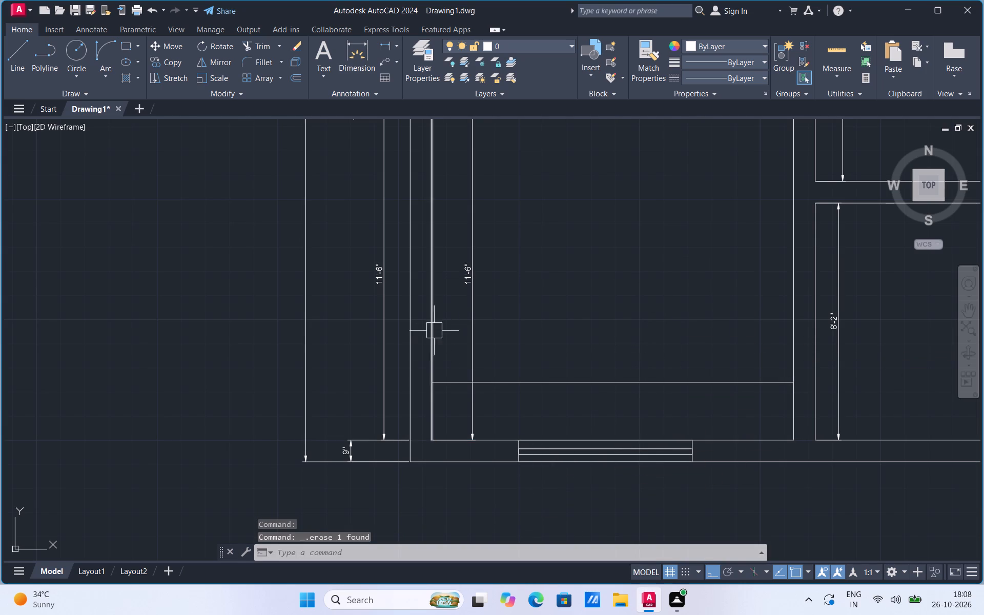
Copy the inner face line of the southwest room's west wall 2' east into the room.
{"action": "scroll", "coordinate": [423, 363], "scroll_direction": "down", "scroll_amount": 1}
{"action": "left_click", "coordinate": [426, 261]}
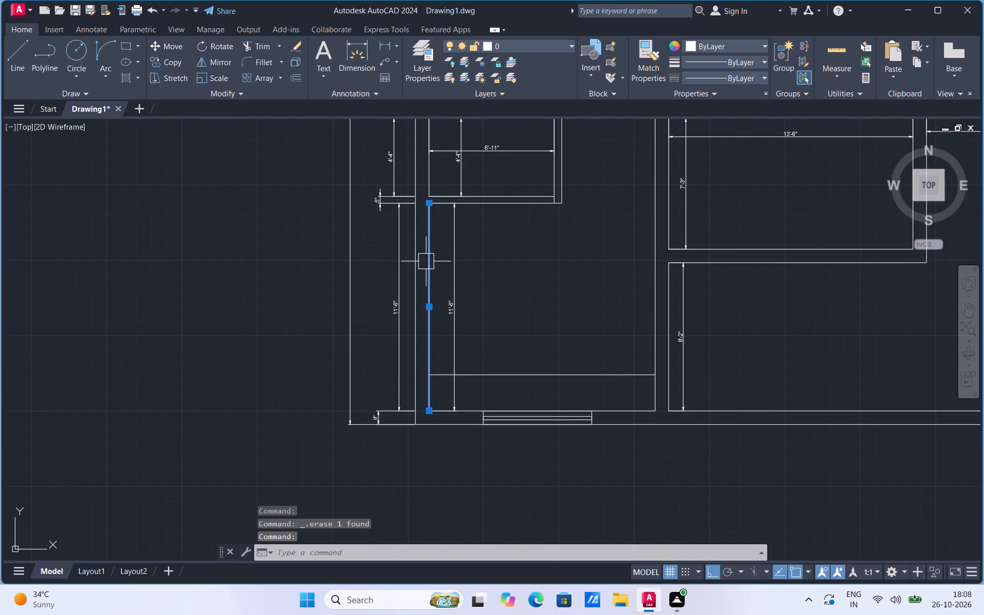
{"action": "right_click", "coordinate": [426, 261]}
{"action": "left_click", "coordinate": [466, 364]}
{"action": "scroll", "coordinate": [451, 393], "scroll_direction": "up", "scroll_amount": 1}
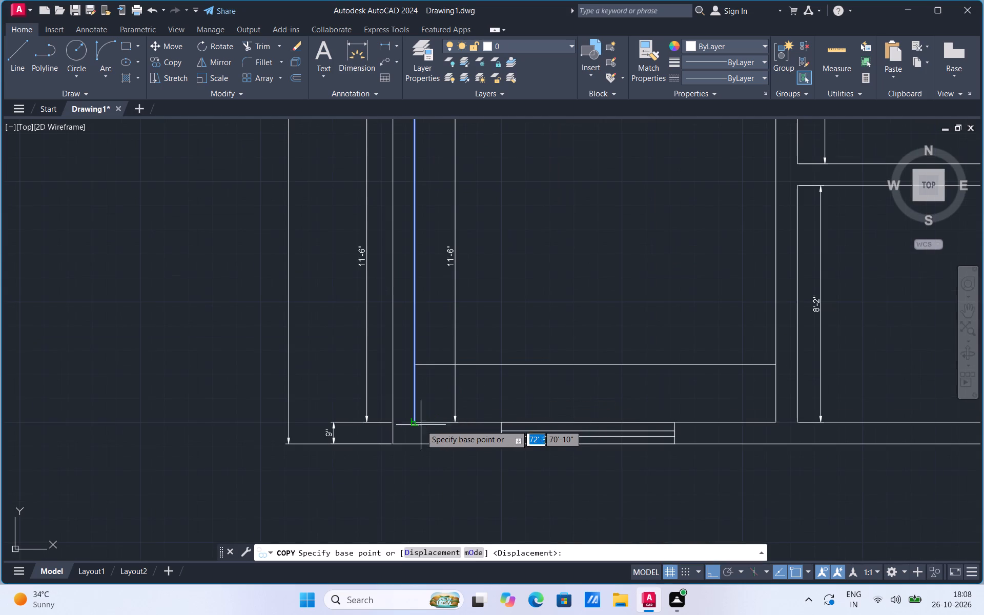
{"action": "left_click", "coordinate": [417, 422]}
{"action": "type", "text": "2'"}
{"action": "key", "text": "Return"}
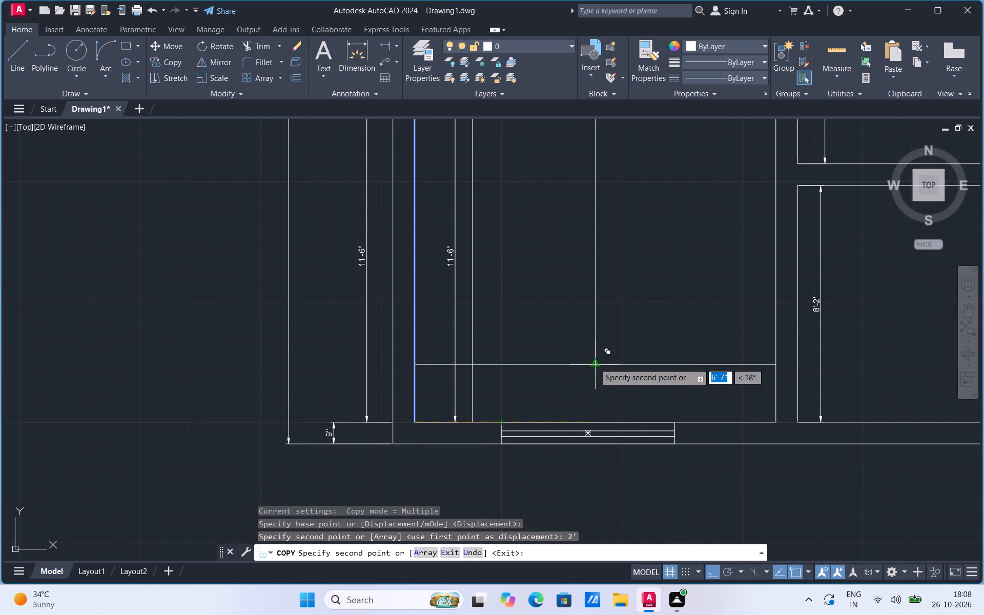
{"action": "key", "text": "Escape"}
Delete the 11'-6" dimension inside the southwest room.
{"action": "scroll", "coordinate": [695, 553], "scroll_direction": "down", "scroll_amount": 1}
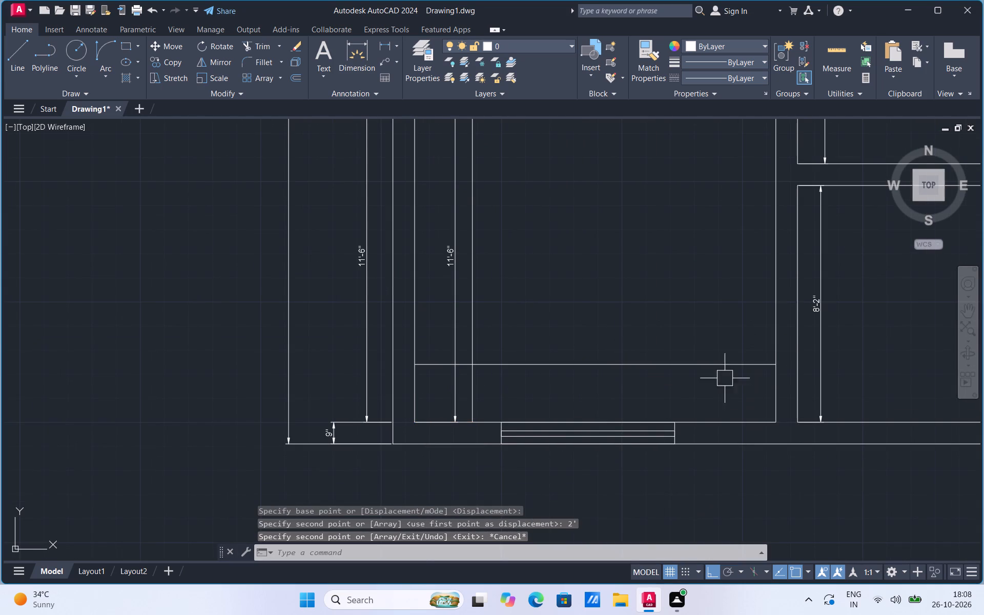
{"action": "scroll", "coordinate": [702, 415], "scroll_direction": "down", "scroll_amount": 1}
{"action": "scroll", "coordinate": [674, 298], "scroll_direction": "up", "scroll_amount": 1}
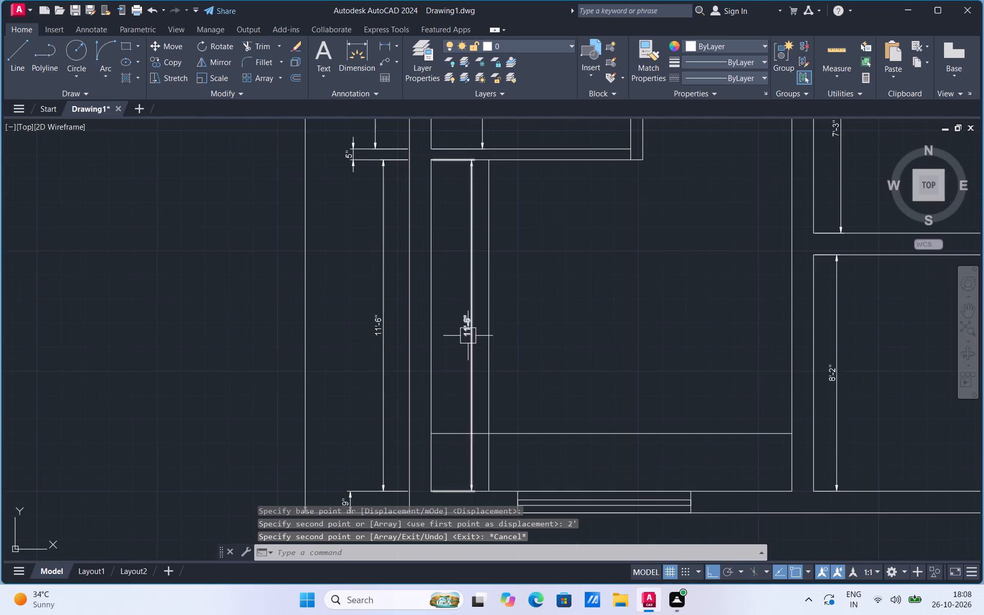
{"action": "left_click", "coordinate": [468, 335]}
{"action": "key", "text": "Delete"}
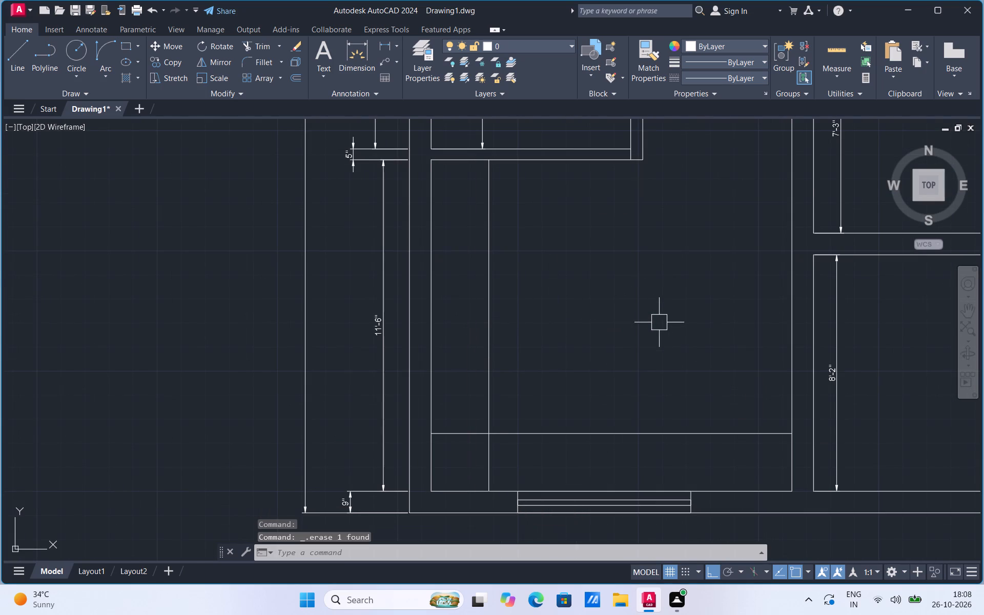
Trim the two offset lines beyond their crossing in the southwest corner, leaving a clean L-shaped inner edge.
{"action": "scroll", "coordinate": [659, 324], "scroll_direction": "down", "scroll_amount": 2}
{"action": "scroll", "coordinate": [645, 353], "scroll_direction": "up", "scroll_amount": 2}
{"action": "left_click", "coordinate": [261, 49]}
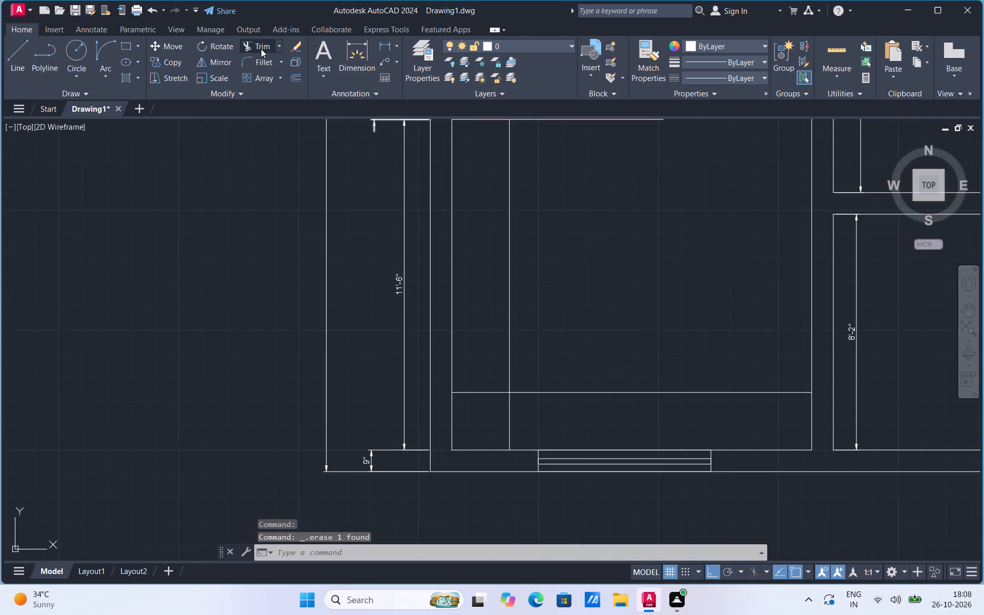
{"action": "left_click", "coordinate": [487, 394]}
{"action": "left_click", "coordinate": [501, 415]}
{"action": "left_click", "coordinate": [536, 420]}
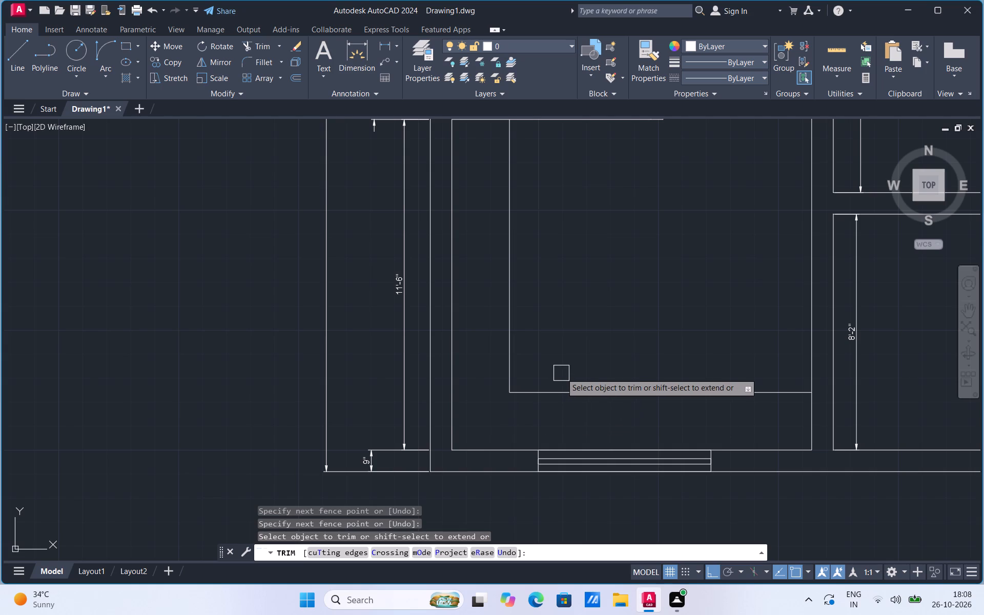
{"action": "key", "text": "Escape"}
Draw a rectangle spanning the full width of the 2' strip along the southwest room's west wall.
{"action": "left_click", "coordinate": [134, 50]}
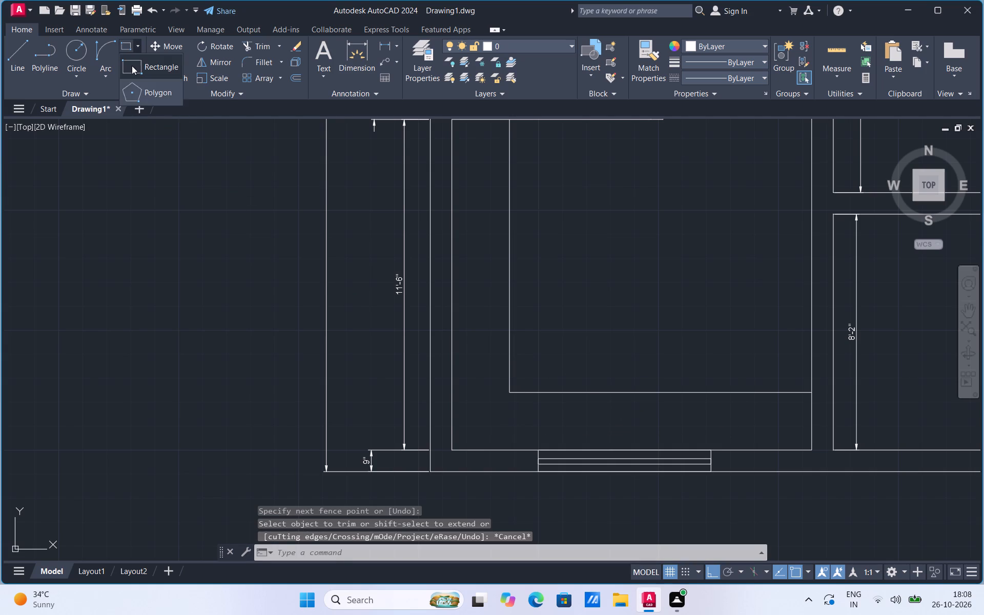
{"action": "left_click", "coordinate": [132, 66]}
{"action": "scroll", "coordinate": [466, 269], "scroll_direction": "up", "scroll_amount": 2}
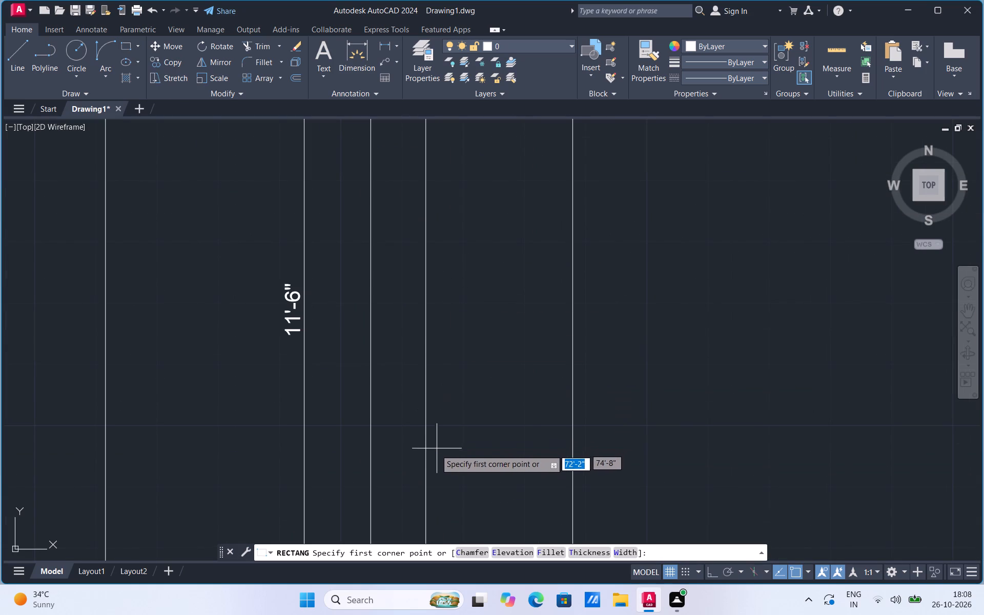
{"action": "left_click", "coordinate": [432, 455]}
{"action": "scroll", "coordinate": [470, 450], "scroll_direction": "down", "scroll_amount": 1}
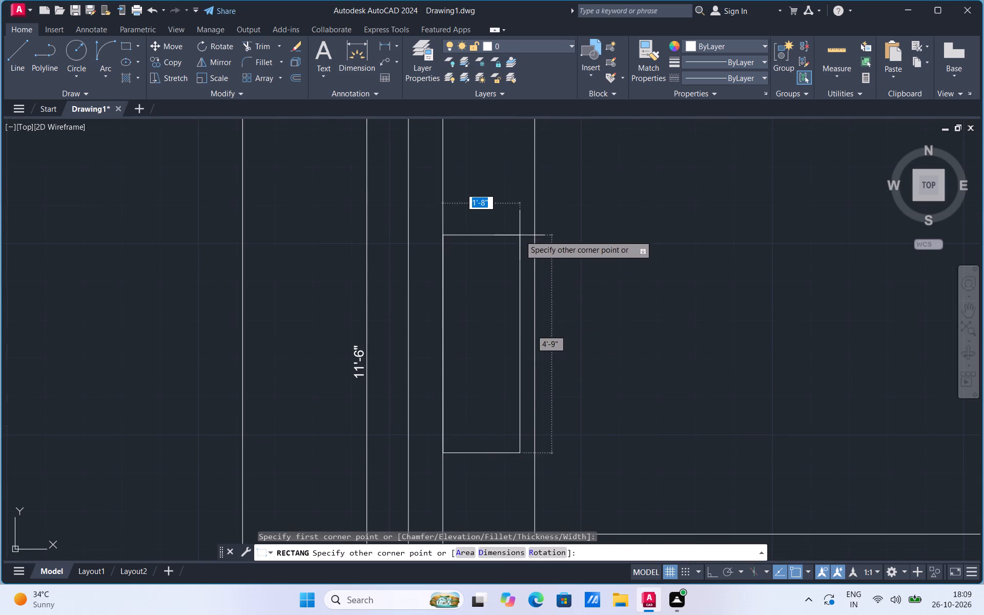
{"action": "left_click", "coordinate": [528, 260]}
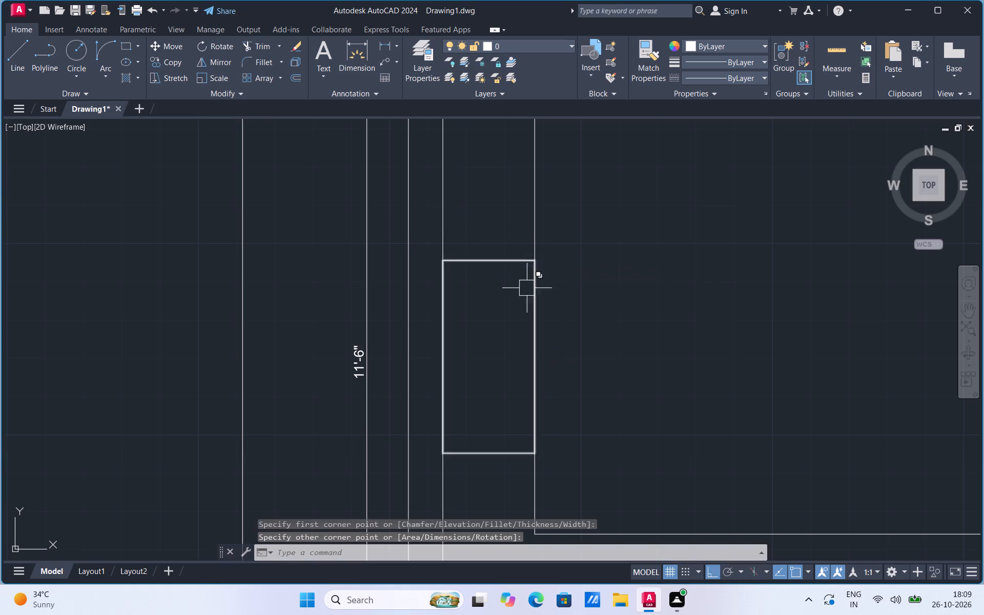
Move the new rectangle straight south into the empty space outside the floor plan.
{"action": "left_click", "coordinate": [484, 444]}
{"action": "left_click", "coordinate": [471, 456]}
{"action": "right_click", "coordinate": [477, 452]}
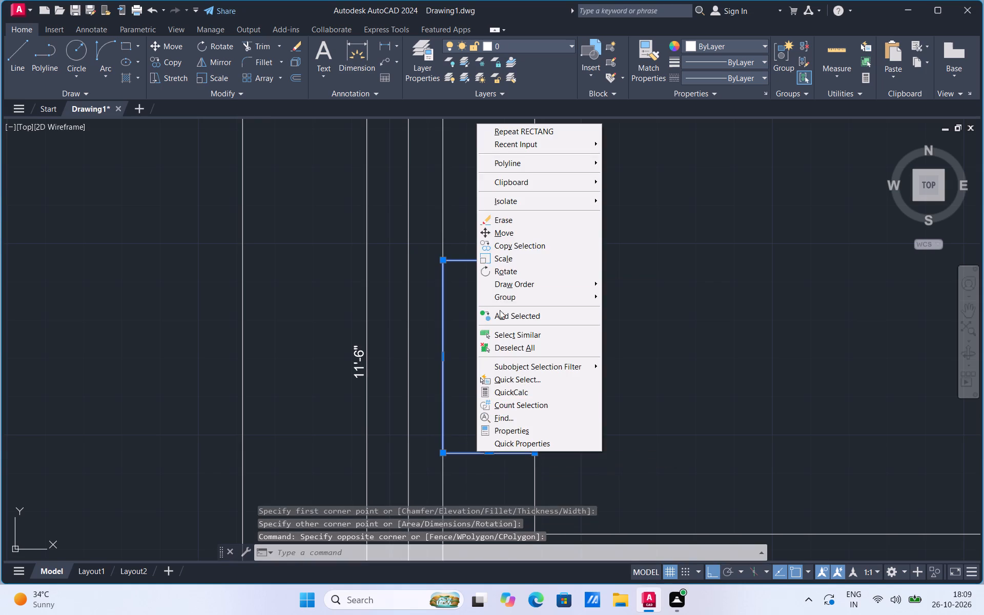
{"action": "left_click", "coordinate": [503, 233]}
{"action": "left_click", "coordinate": [501, 298]}
{"action": "scroll", "coordinate": [606, 224], "scroll_direction": "down", "scroll_amount": 3}
{"action": "scroll", "coordinate": [606, 224], "scroll_direction": "up", "scroll_amount": 1}
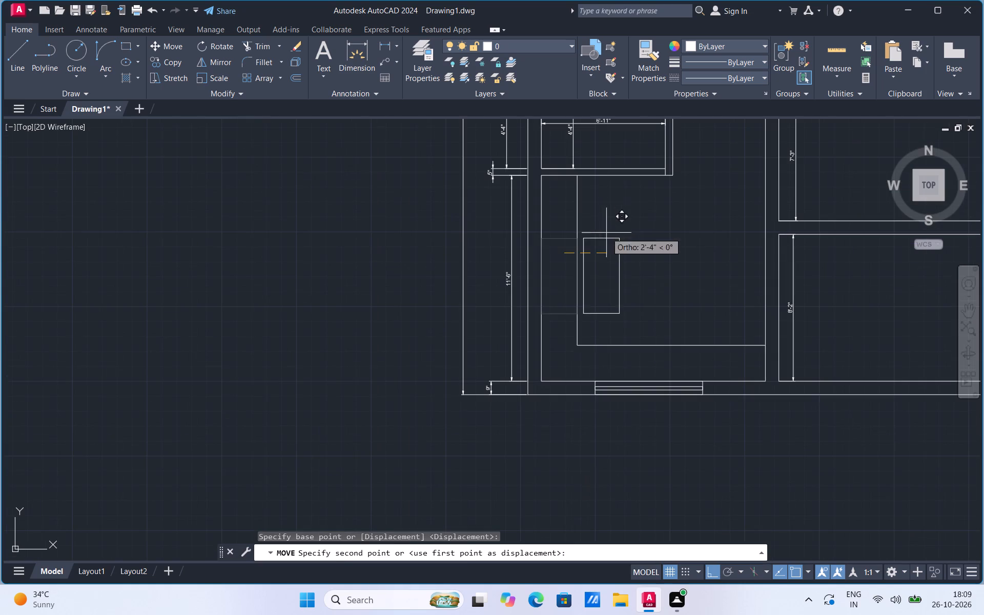
{"action": "left_click", "coordinate": [582, 465]}
Explode the rectangle south of the plan into separate lines.
{"action": "scroll", "coordinate": [577, 512], "scroll_direction": "down", "scroll_amount": 1}
{"action": "scroll", "coordinate": [577, 512], "scroll_direction": "up", "scroll_amount": 2}
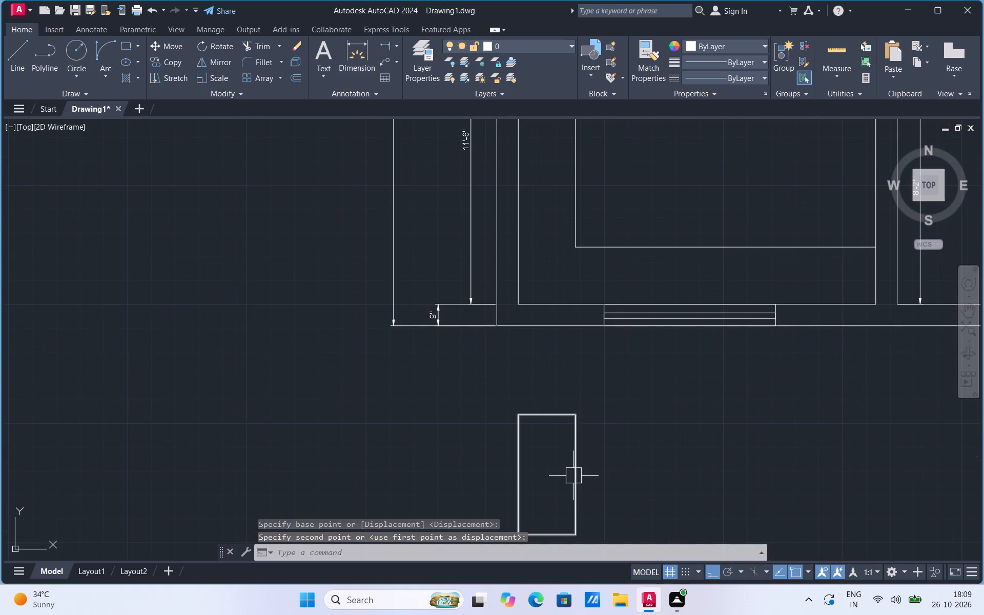
{"action": "scroll", "coordinate": [577, 369], "scroll_direction": "down", "scroll_amount": 1}
{"action": "scroll", "coordinate": [551, 479], "scroll_direction": "up", "scroll_amount": 2}
{"action": "left_click", "coordinate": [521, 417]}
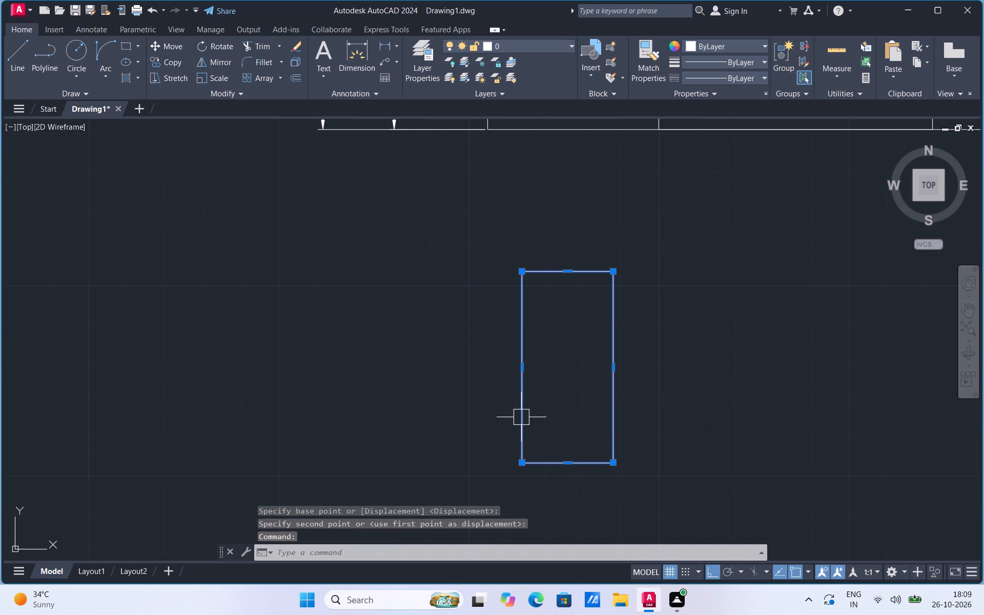
{"action": "key", "text": "e"}
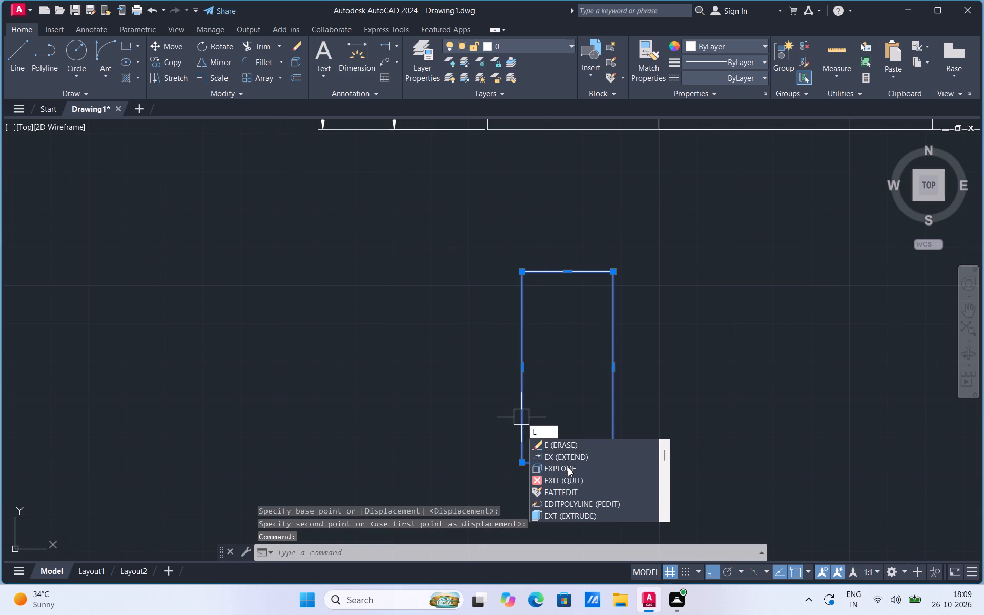
{"action": "left_click", "coordinate": [568, 467]}
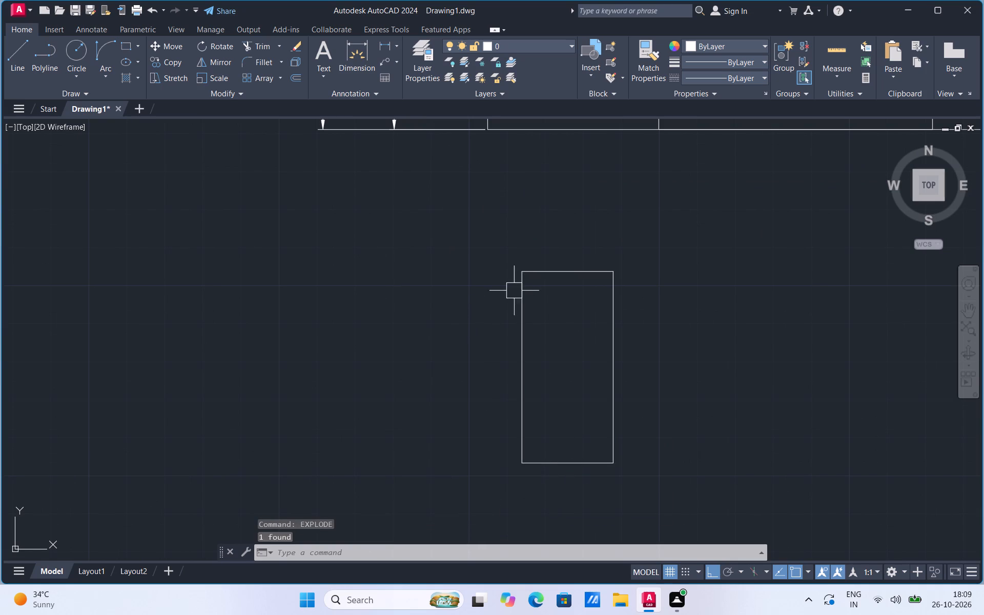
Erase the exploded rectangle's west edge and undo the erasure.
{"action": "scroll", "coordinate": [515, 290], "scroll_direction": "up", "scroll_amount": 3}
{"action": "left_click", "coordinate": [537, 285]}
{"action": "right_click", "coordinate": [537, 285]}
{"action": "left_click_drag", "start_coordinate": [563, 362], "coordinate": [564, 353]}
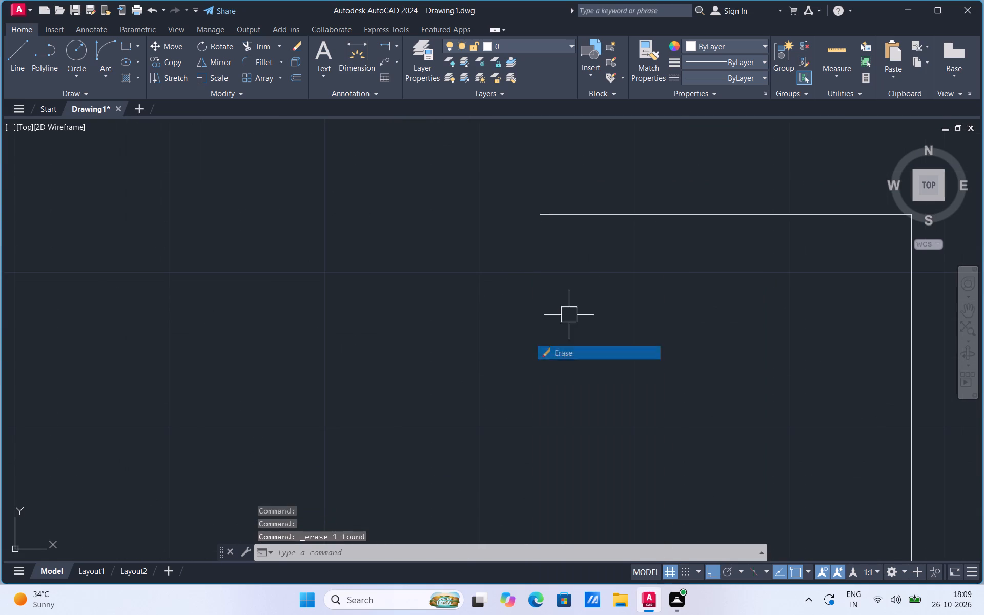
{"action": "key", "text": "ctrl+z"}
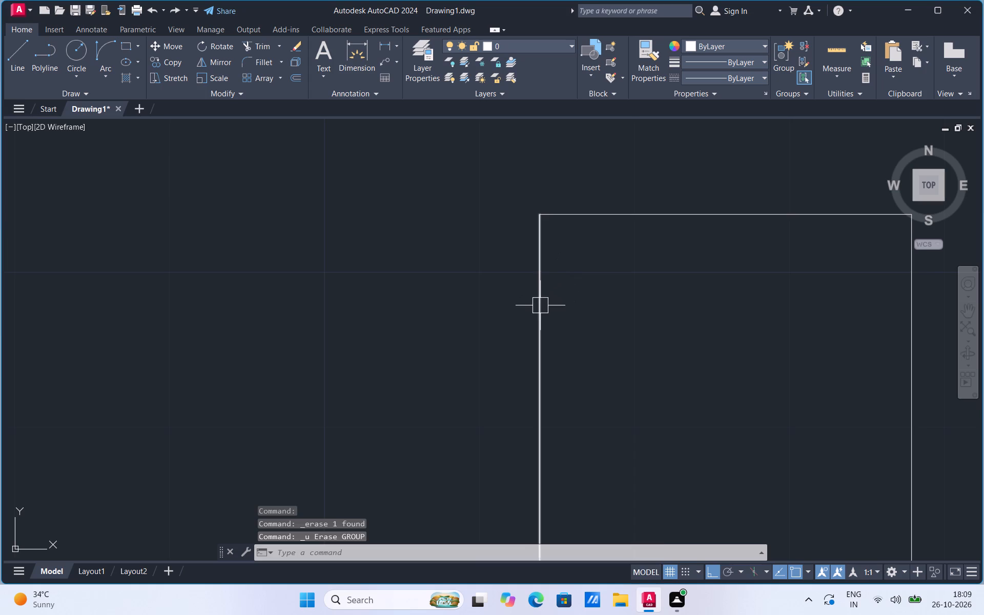
Copy the west edge of the exploded rectangle south of the plan 1" to the east.
{"action": "left_click", "coordinate": [540, 306]}
{"action": "right_click", "coordinate": [540, 306]}
{"action": "left_click", "coordinate": [585, 383]}
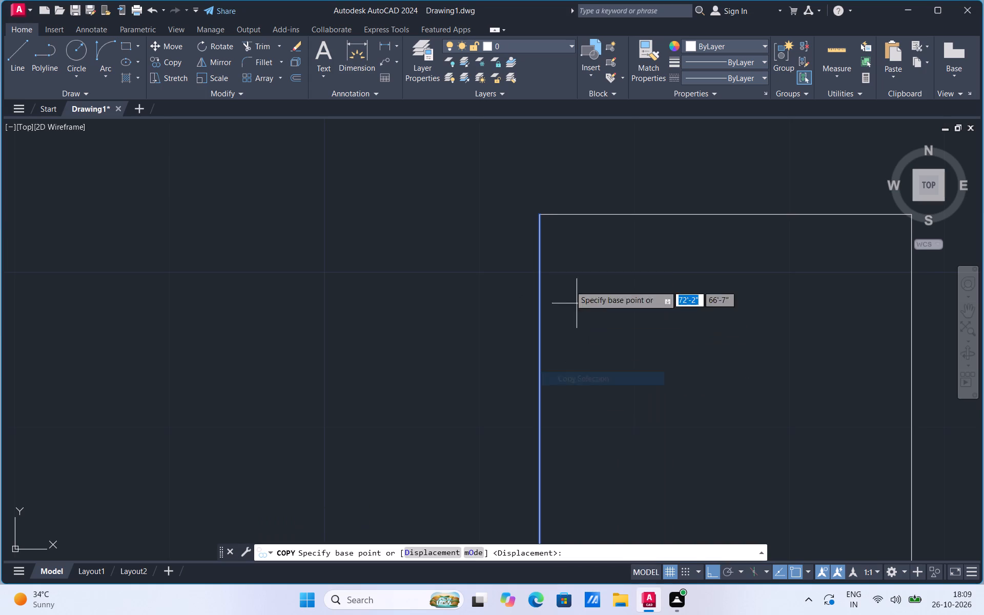
{"action": "left_click", "coordinate": [541, 214]}
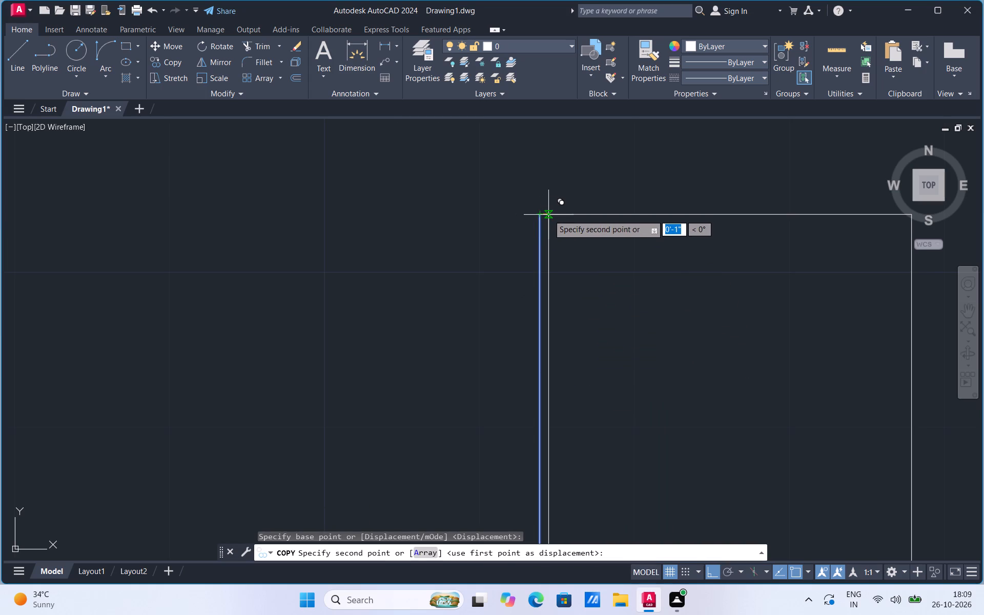
{"action": "key", "text": "1"}
{"action": "key", "text": "Return"}
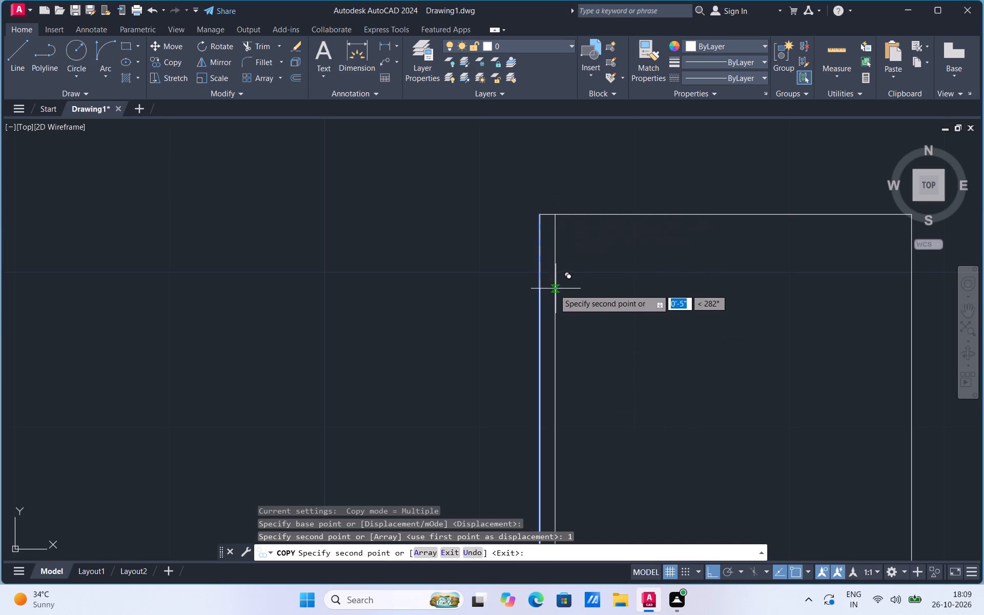
{"action": "key", "text": "Escape"}
Trim away the original west edge and the leftover north and south edge stubs beyond the copied line.
{"action": "left_click_drag", "start_coordinate": [255, 42], "coordinate": [259, 50]}
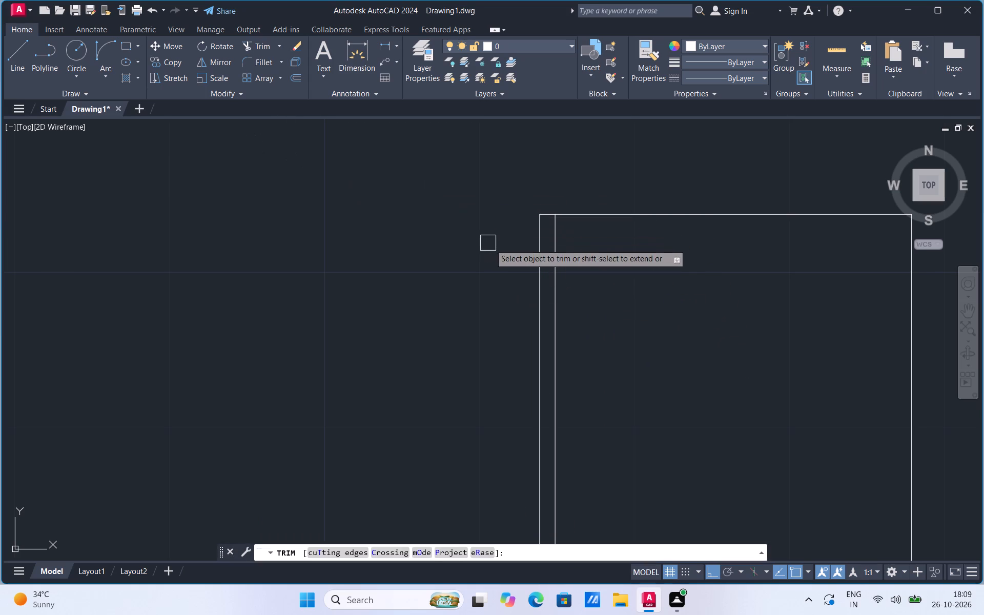
{"action": "left_click", "coordinate": [538, 258]}
{"action": "left_click", "coordinate": [538, 217]}
{"action": "scroll", "coordinate": [533, 197], "scroll_direction": "down", "scroll_amount": 3}
{"action": "scroll", "coordinate": [517, 377], "scroll_direction": "up", "scroll_amount": 2}
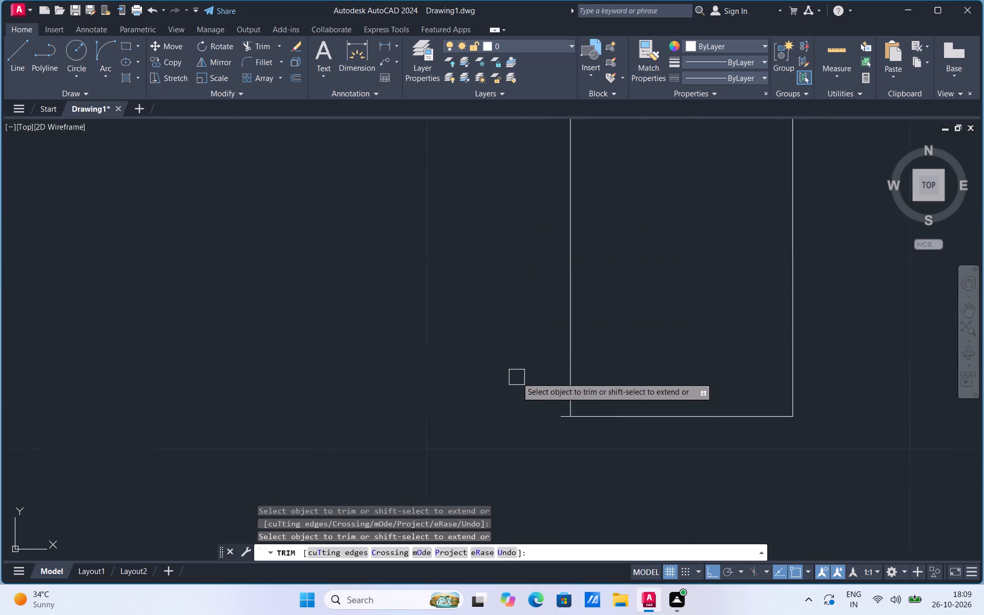
{"action": "left_click", "coordinate": [557, 416]}
{"action": "scroll", "coordinate": [527, 468], "scroll_direction": "down", "scroll_amount": 2}
{"action": "scroll", "coordinate": [623, 468], "scroll_direction": "up", "scroll_amount": 2}
{"action": "key", "text": "Escape"}
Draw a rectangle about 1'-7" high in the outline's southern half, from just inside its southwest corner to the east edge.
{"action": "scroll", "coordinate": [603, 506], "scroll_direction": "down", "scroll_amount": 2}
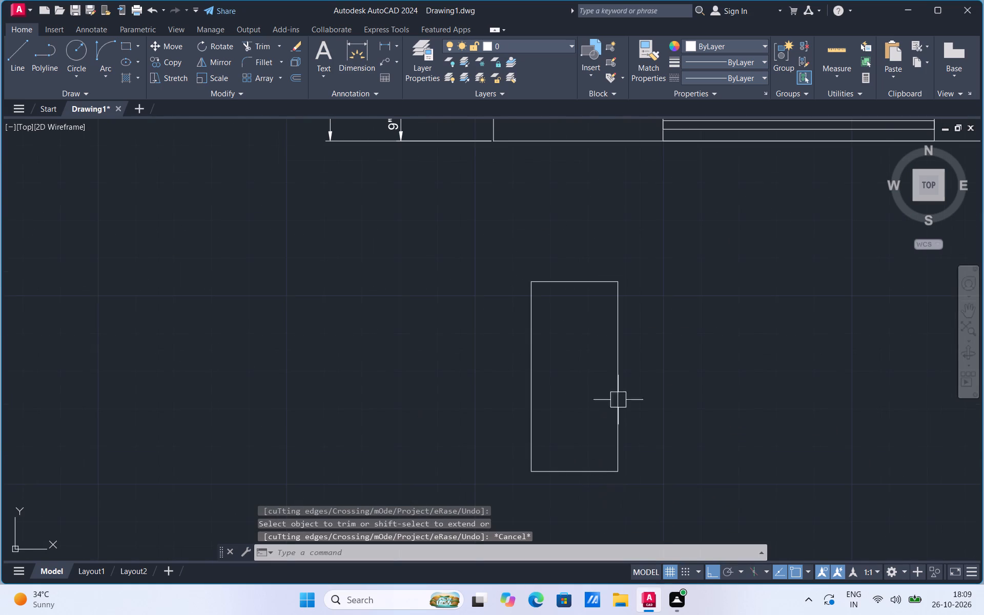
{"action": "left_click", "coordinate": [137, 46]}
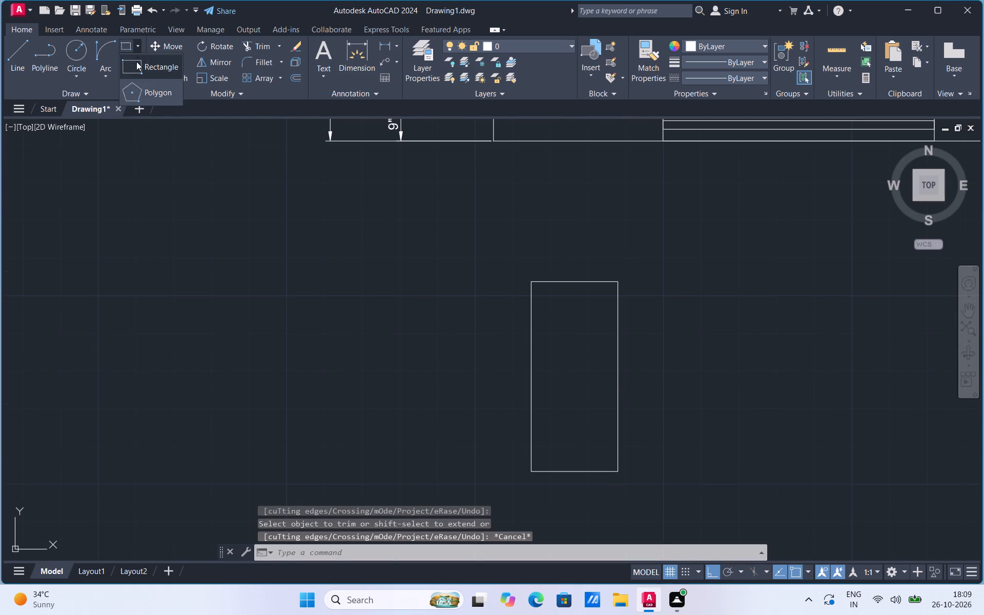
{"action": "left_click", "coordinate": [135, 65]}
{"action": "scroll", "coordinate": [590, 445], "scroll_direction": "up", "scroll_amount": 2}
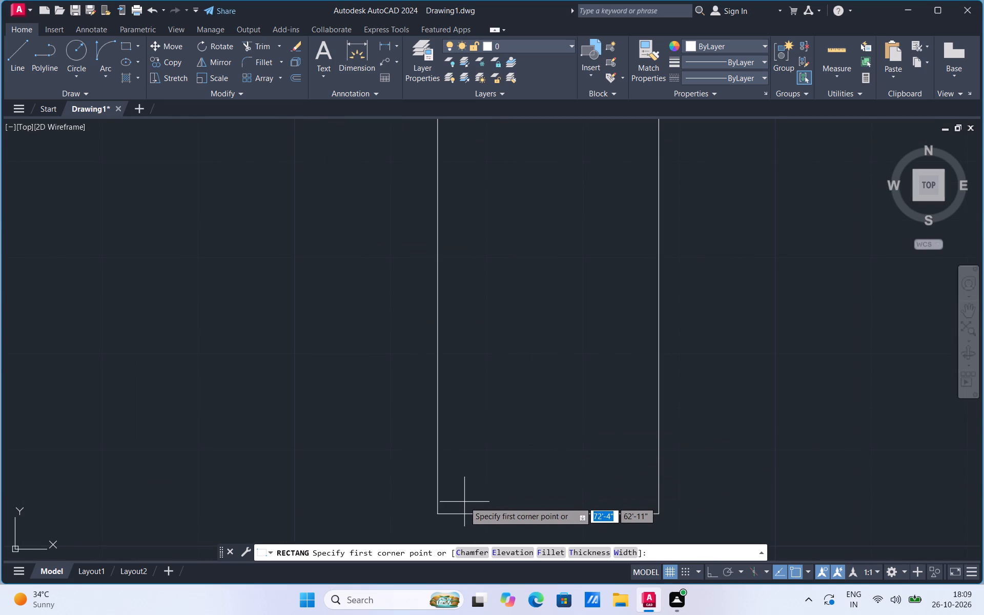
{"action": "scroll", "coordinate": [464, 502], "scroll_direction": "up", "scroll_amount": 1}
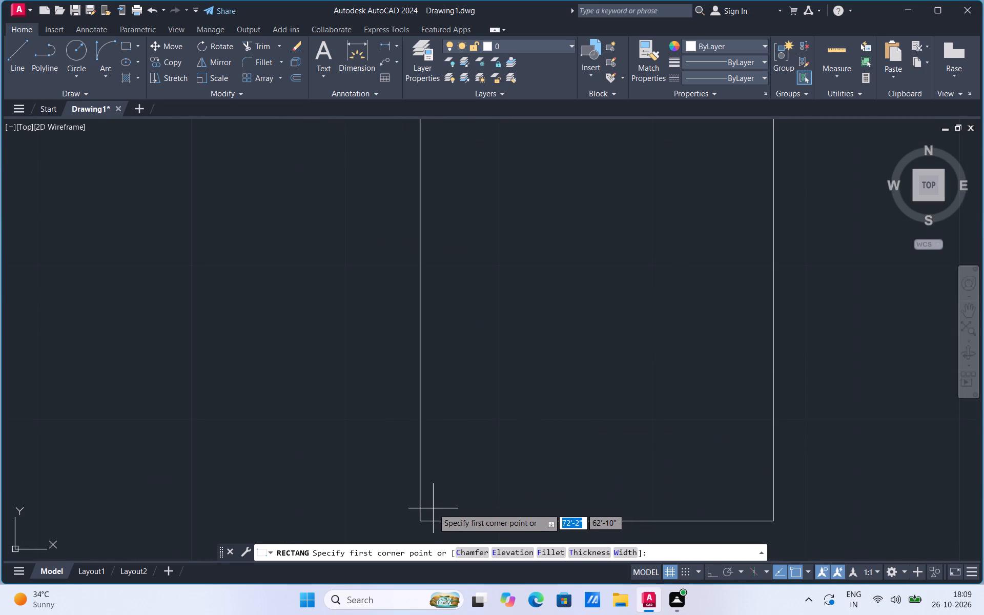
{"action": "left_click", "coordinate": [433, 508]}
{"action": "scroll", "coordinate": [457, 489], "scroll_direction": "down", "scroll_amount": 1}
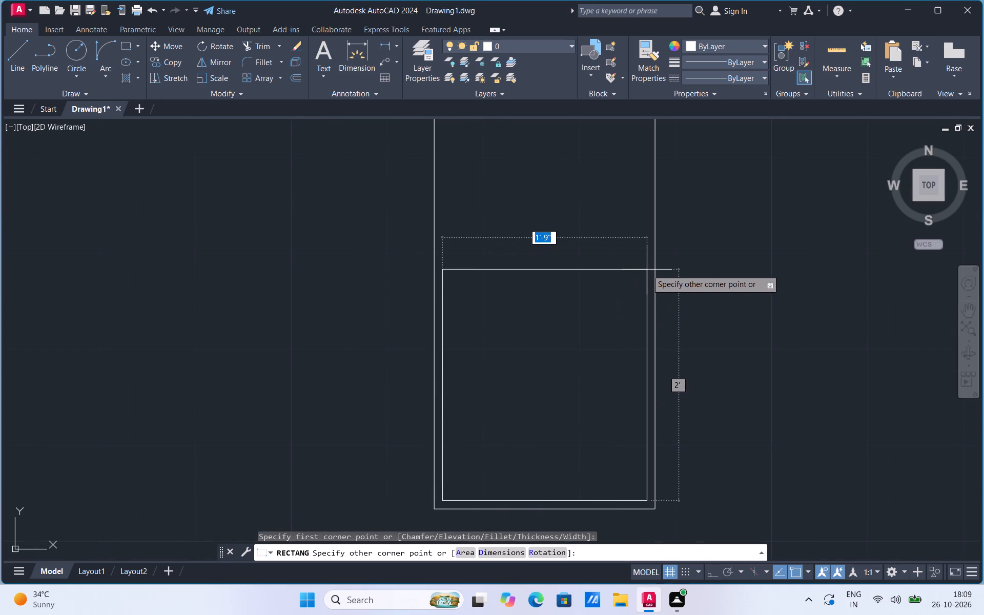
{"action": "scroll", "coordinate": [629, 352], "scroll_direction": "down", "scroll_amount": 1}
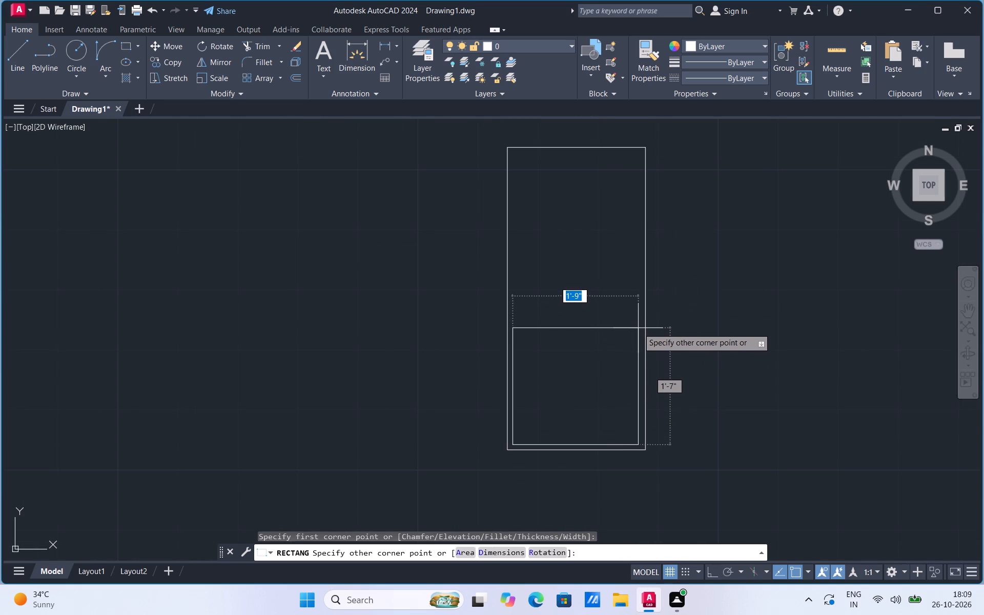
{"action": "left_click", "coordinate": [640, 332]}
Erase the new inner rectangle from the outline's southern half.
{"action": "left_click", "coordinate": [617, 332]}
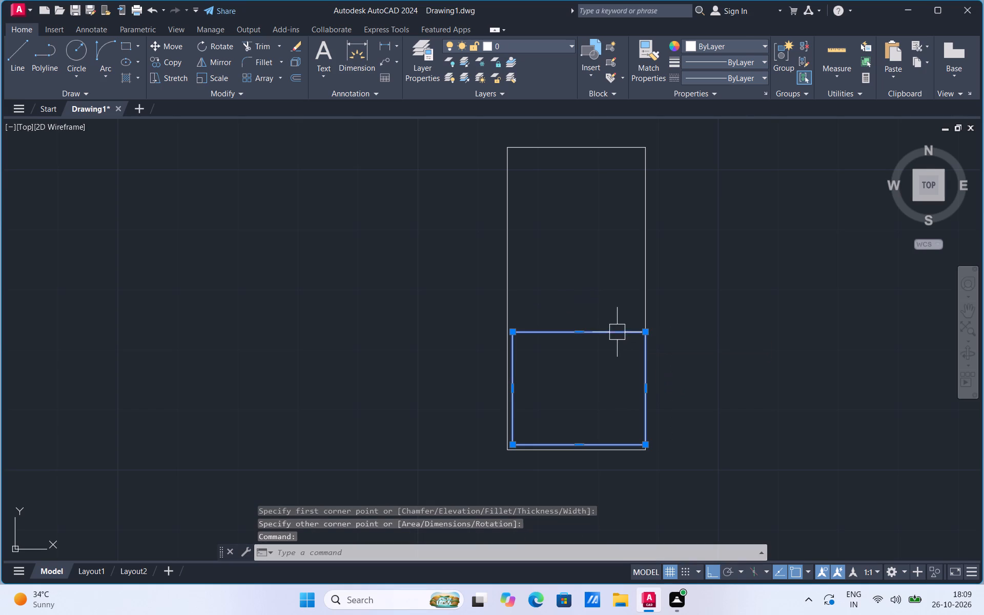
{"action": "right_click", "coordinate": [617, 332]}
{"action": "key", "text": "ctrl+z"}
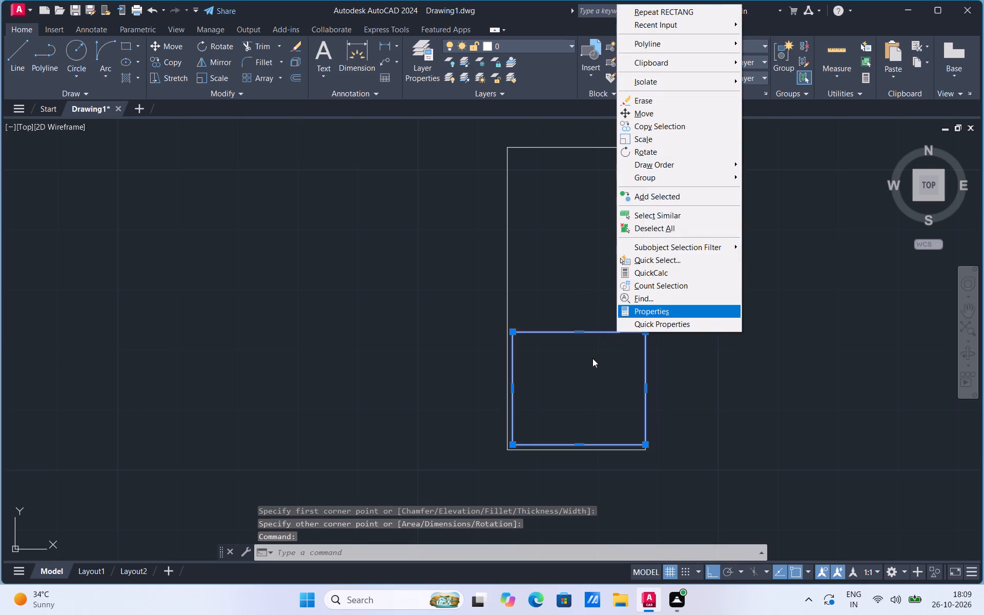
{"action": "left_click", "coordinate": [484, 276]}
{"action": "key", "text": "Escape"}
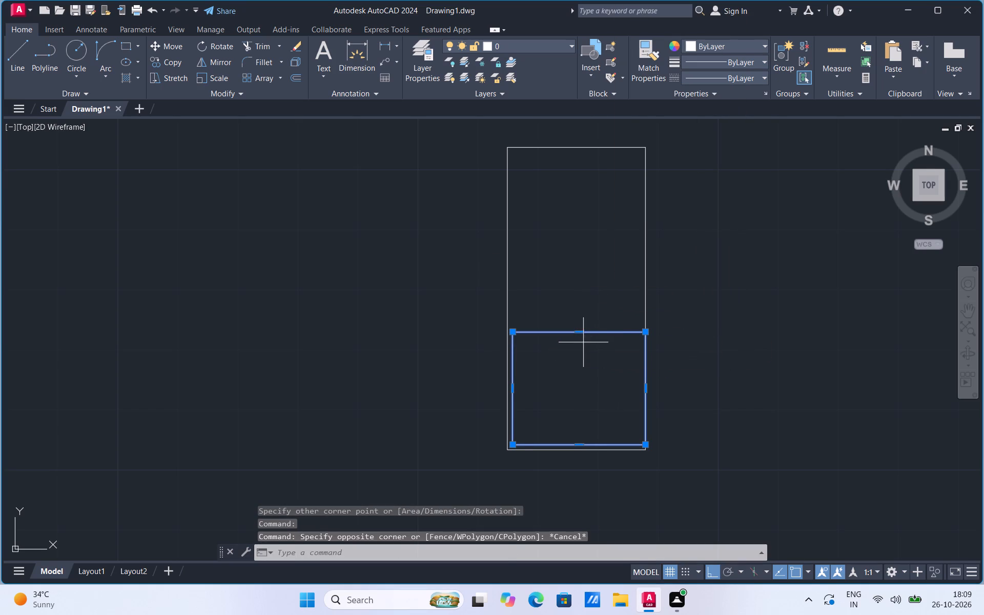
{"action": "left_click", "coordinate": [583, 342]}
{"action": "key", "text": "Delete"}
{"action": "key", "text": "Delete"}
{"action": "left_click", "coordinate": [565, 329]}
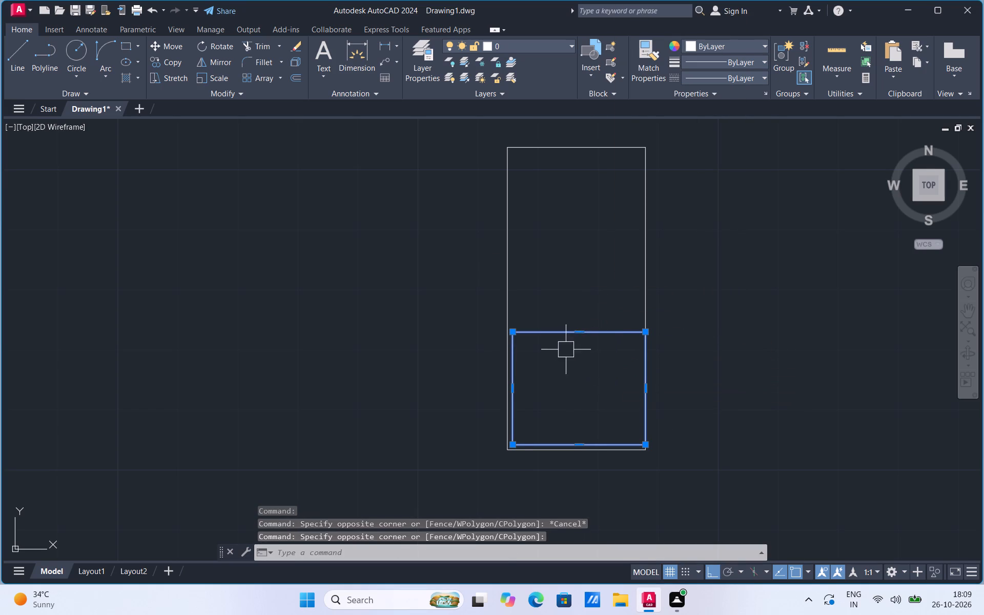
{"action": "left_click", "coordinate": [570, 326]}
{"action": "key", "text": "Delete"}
Draw a rectangle about 1'-10" by 1'-4" inside the outline's south end, inset slightly from the west, south and east edges.
{"action": "left_click", "coordinate": [135, 46]}
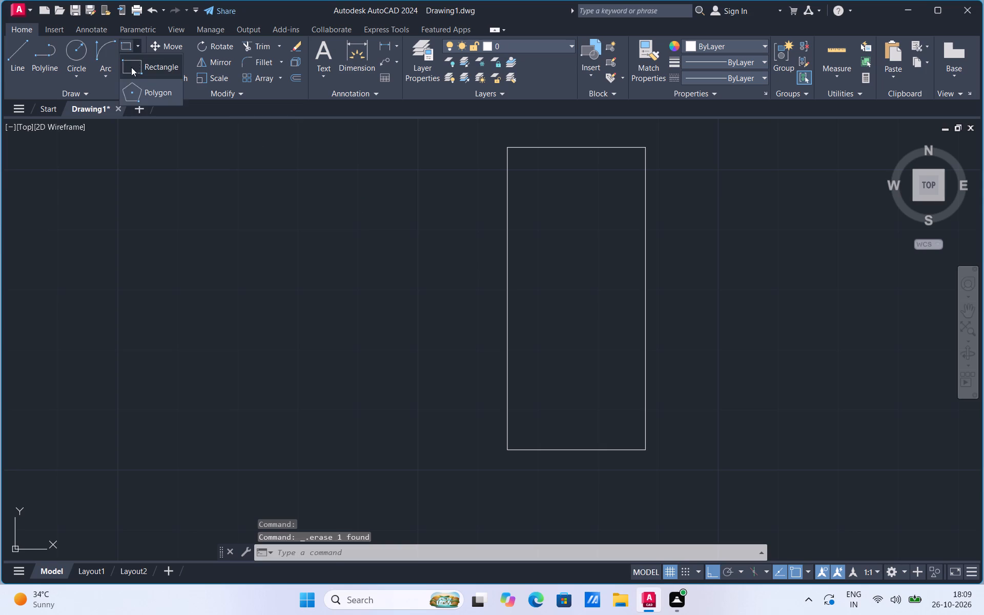
{"action": "left_click", "coordinate": [131, 69]}
{"action": "scroll", "coordinate": [644, 433], "scroll_direction": "up", "scroll_amount": 2}
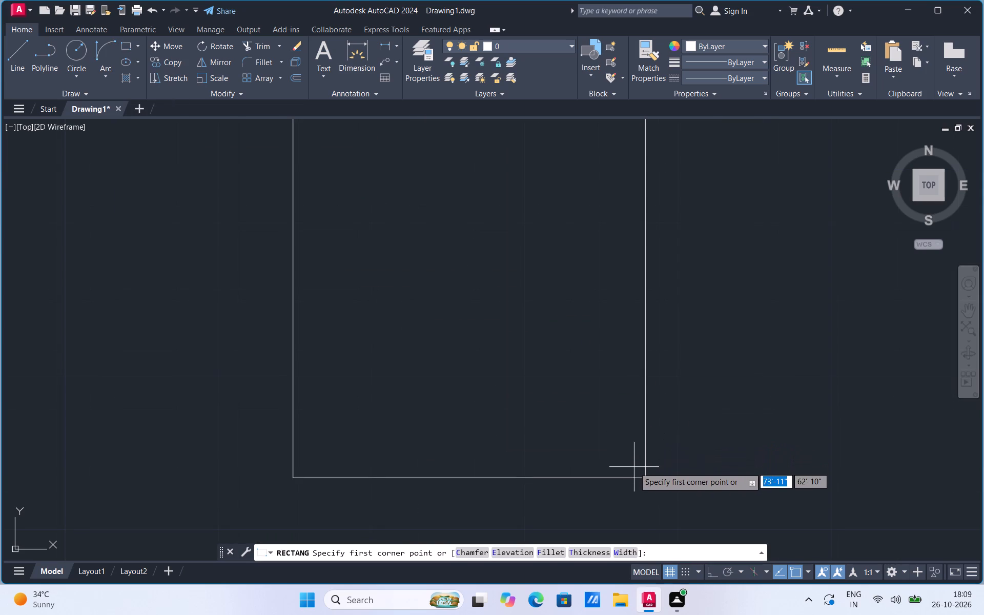
{"action": "left_click", "coordinate": [634, 467]}
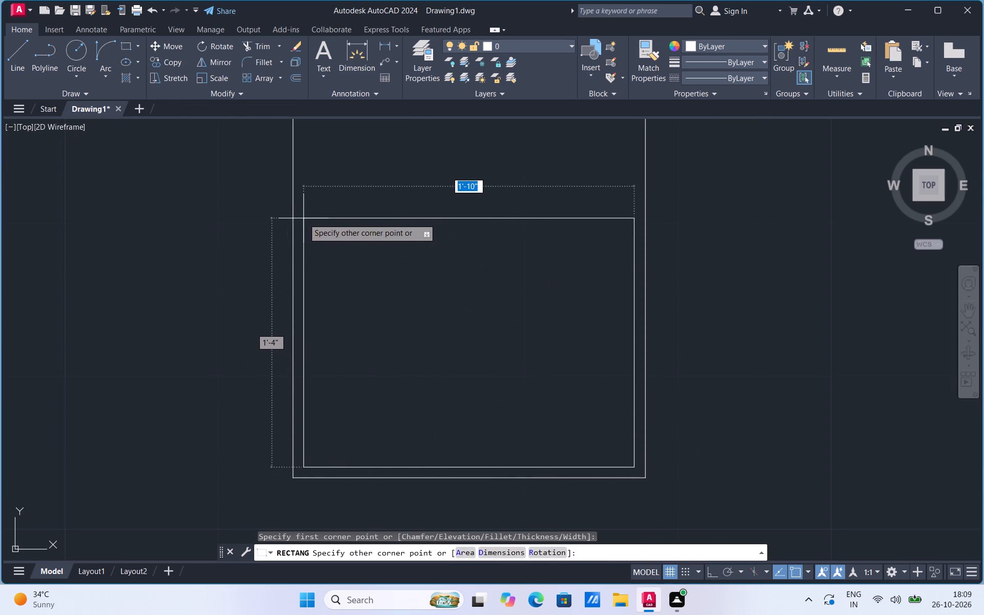
{"action": "left_click", "coordinate": [303, 218]}
Copy the inner rectangle straight north so the copy sits directly against the original's north edge.
{"action": "scroll", "coordinate": [446, 419], "scroll_direction": "down", "scroll_amount": 2}
{"action": "left_click", "coordinate": [426, 334]}
{"action": "right_click", "coordinate": [422, 340]}
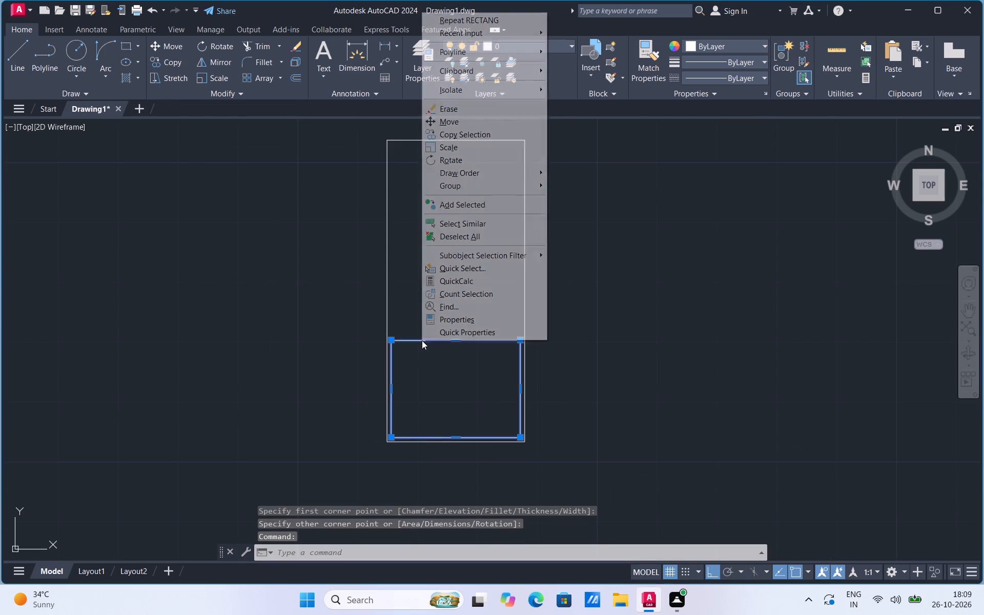
{"action": "left_click", "coordinate": [461, 136]}
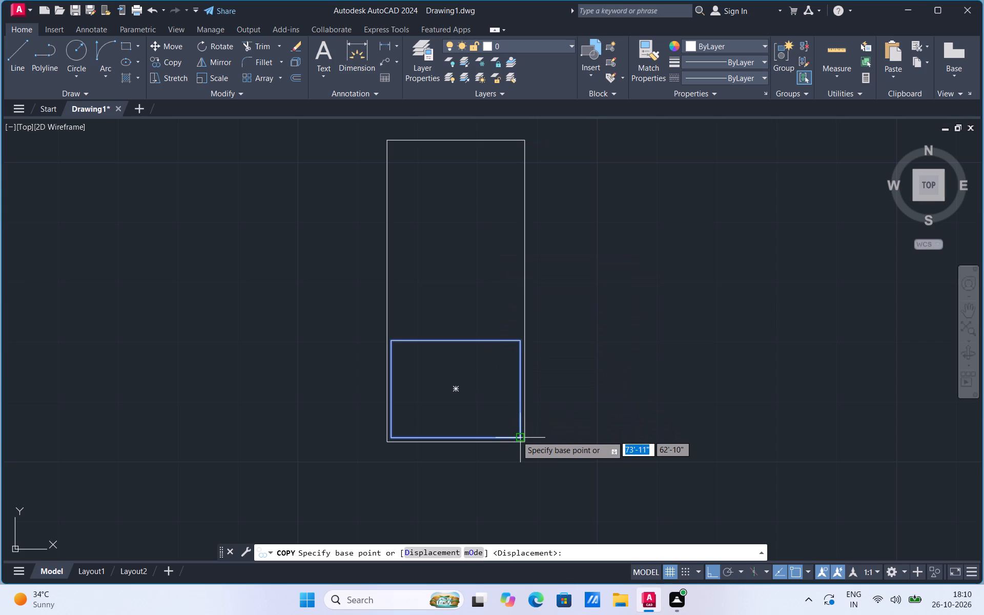
{"action": "left_click", "coordinate": [517, 437]}
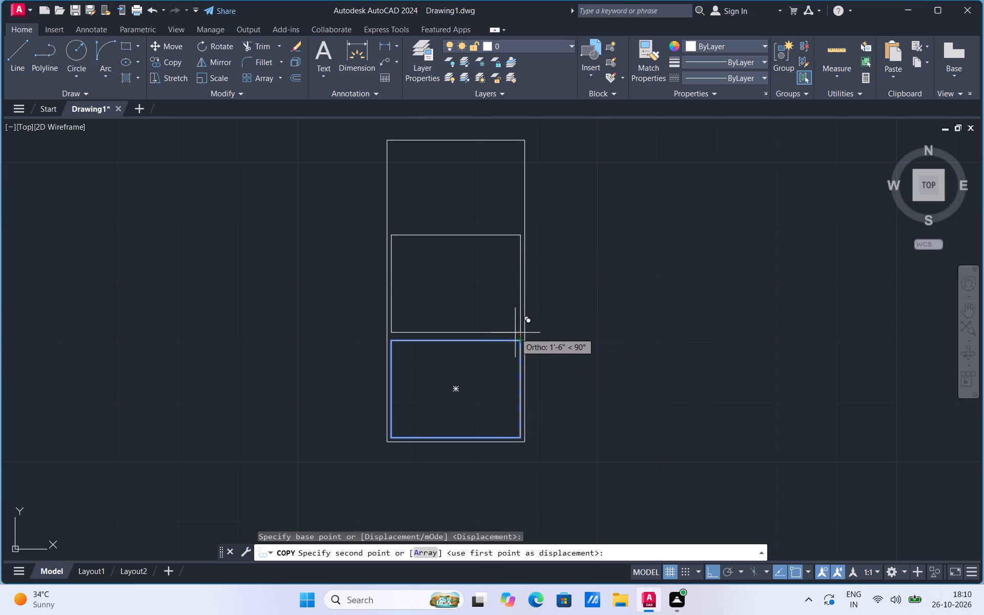
{"action": "left_click", "coordinate": [515, 334]}
{"action": "scroll", "coordinate": [481, 295], "scroll_direction": "up", "scroll_amount": 2}
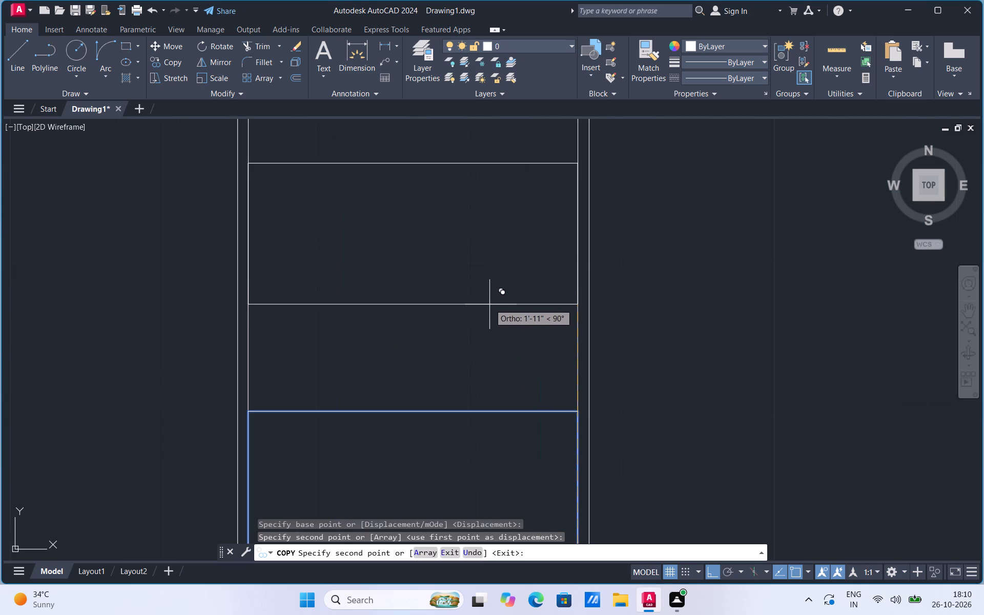
{"action": "key", "text": "Escape"}
Move the copied rectangle slightly north, leaving a narrow gap between it and the southern rectangle.
{"action": "left_click", "coordinate": [571, 359]}
{"action": "right_click", "coordinate": [571, 359]}
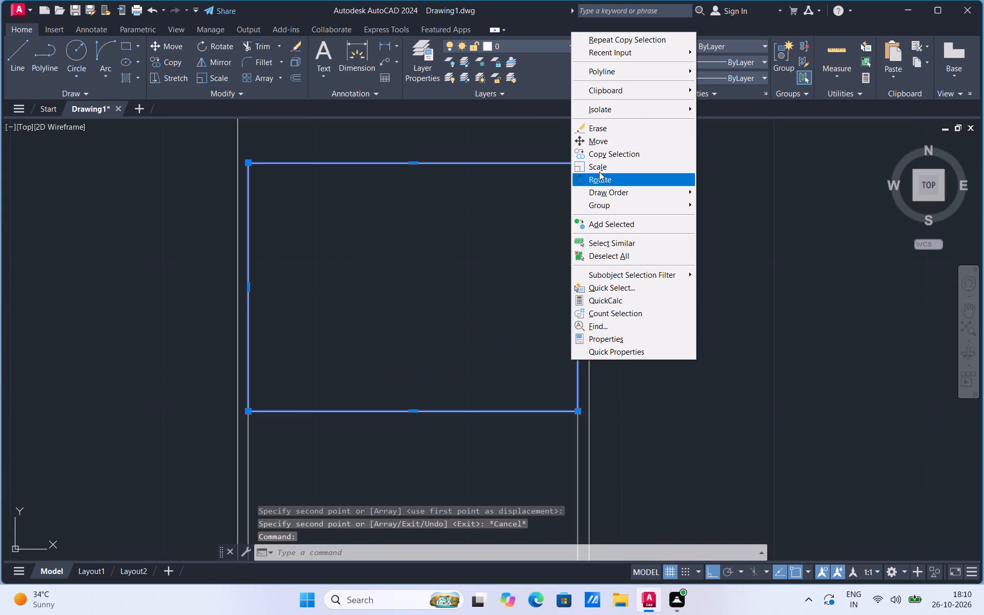
{"action": "left_click", "coordinate": [603, 142]}
{"action": "left_click", "coordinate": [578, 411]}
{"action": "left_click", "coordinate": [578, 397]}
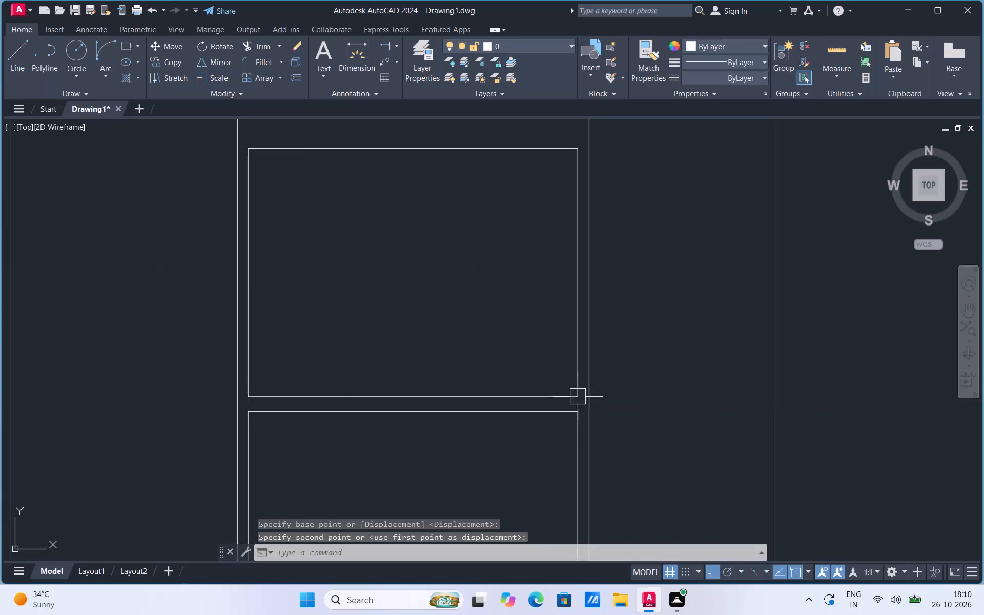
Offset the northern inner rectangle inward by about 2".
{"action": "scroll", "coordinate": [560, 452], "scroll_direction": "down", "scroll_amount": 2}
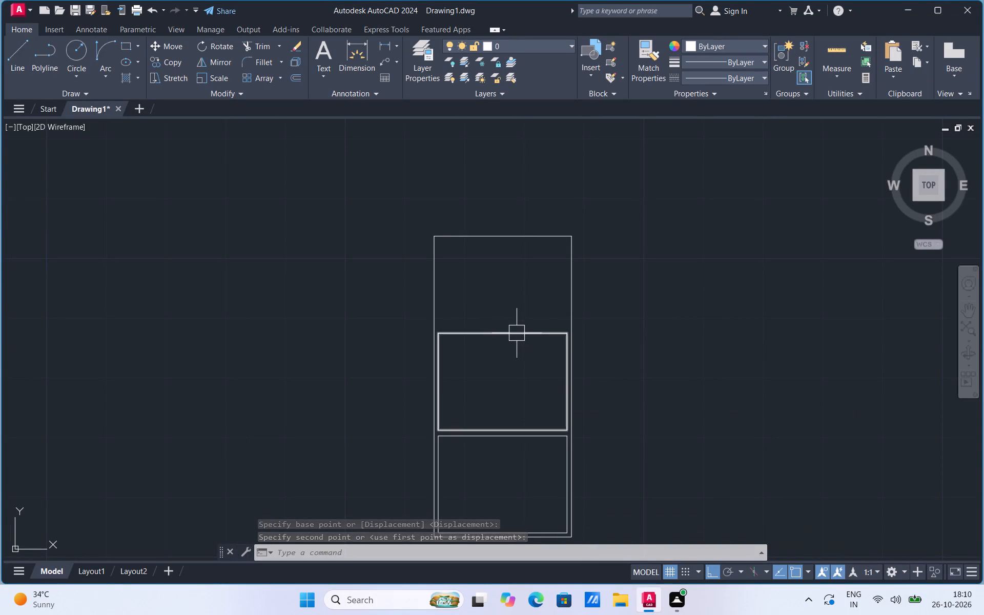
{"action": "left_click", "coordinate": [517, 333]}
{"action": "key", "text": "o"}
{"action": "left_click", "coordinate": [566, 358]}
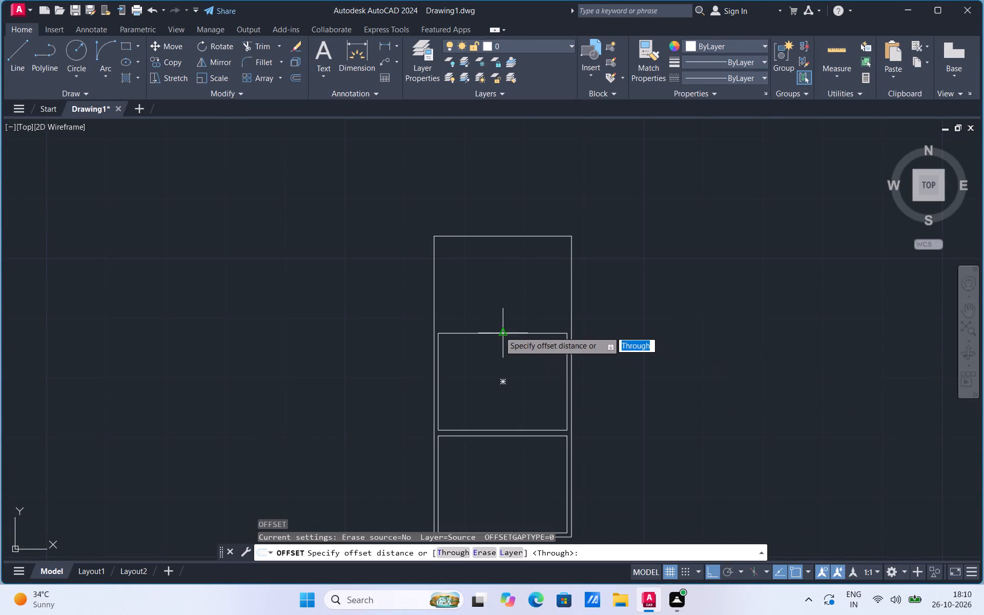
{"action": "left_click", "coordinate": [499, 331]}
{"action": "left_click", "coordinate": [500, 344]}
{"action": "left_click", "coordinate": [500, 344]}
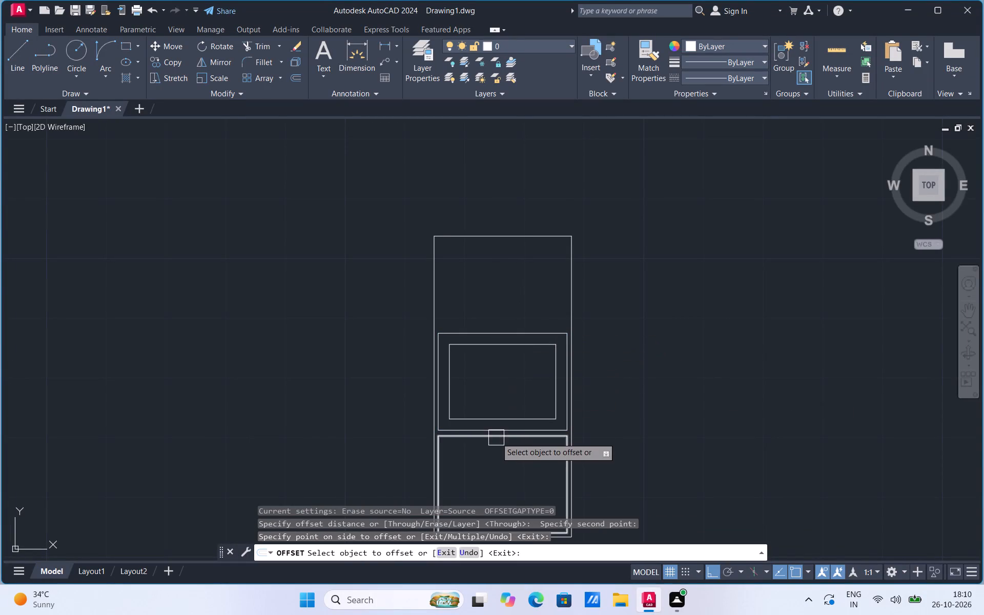
Offset the northern inner rectangle inward by 1".
{"action": "scroll", "coordinate": [502, 340], "scroll_direction": "up", "scroll_amount": 1}
{"action": "left_click", "coordinate": [503, 328]}
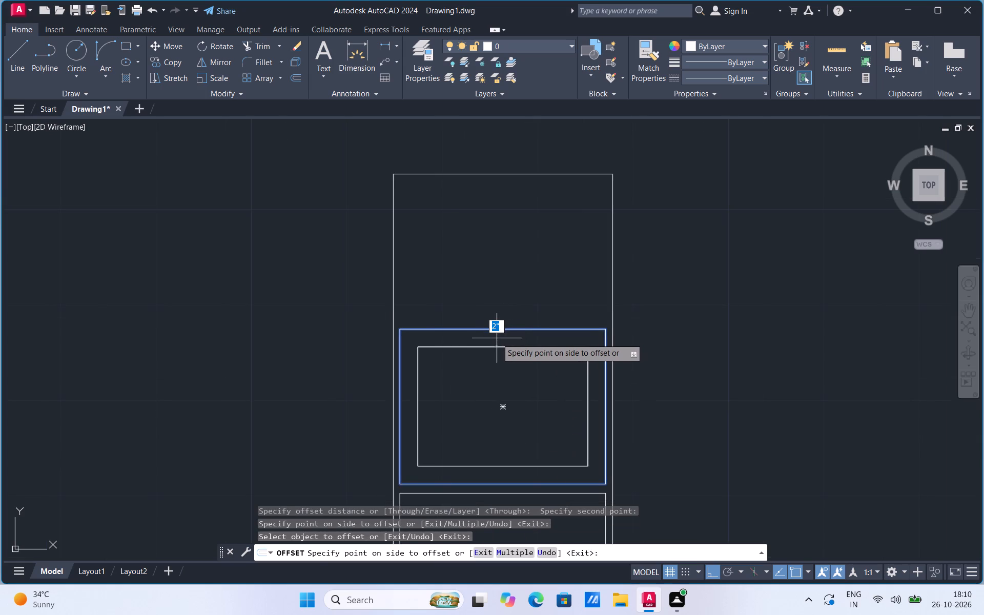
{"action": "key", "text": "1"}
{"action": "key", "text": "Return"}
{"action": "left_click", "coordinate": [497, 338]}
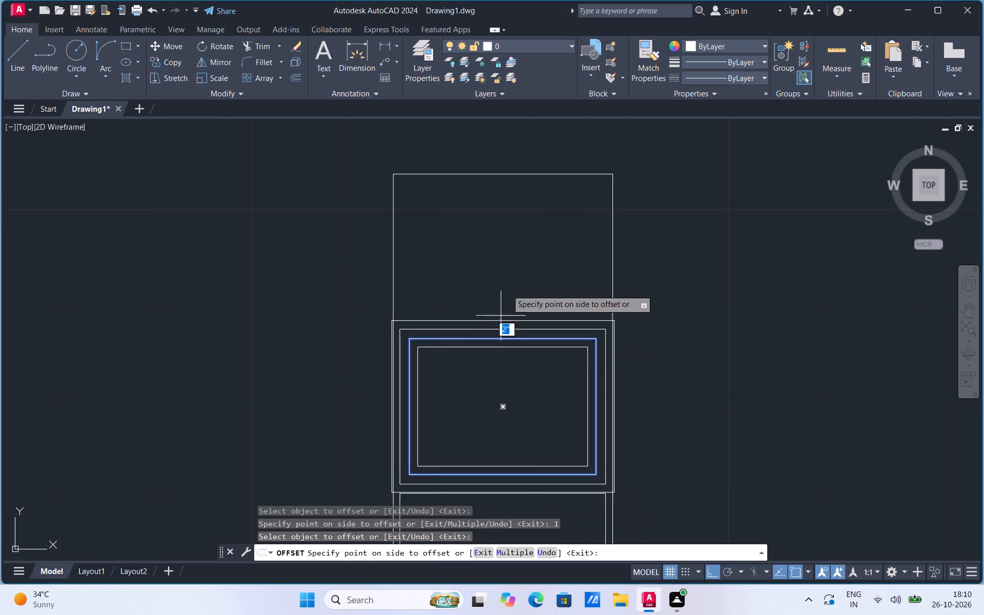
{"action": "scroll", "coordinate": [510, 277], "scroll_direction": "down", "scroll_amount": 2}
{"action": "key", "text": "Escape"}
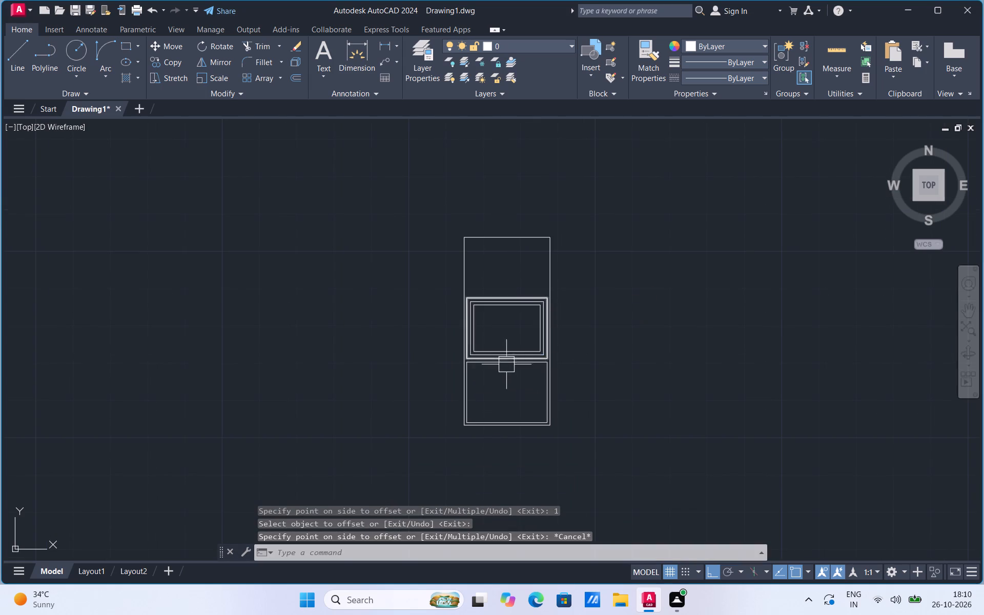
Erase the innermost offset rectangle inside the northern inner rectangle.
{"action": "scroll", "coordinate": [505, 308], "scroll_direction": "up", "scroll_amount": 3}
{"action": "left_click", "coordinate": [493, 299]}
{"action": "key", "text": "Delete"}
Offset the southern inner rectangle inward by 1".
{"action": "scroll", "coordinate": [513, 354], "scroll_direction": "down", "scroll_amount": 2}
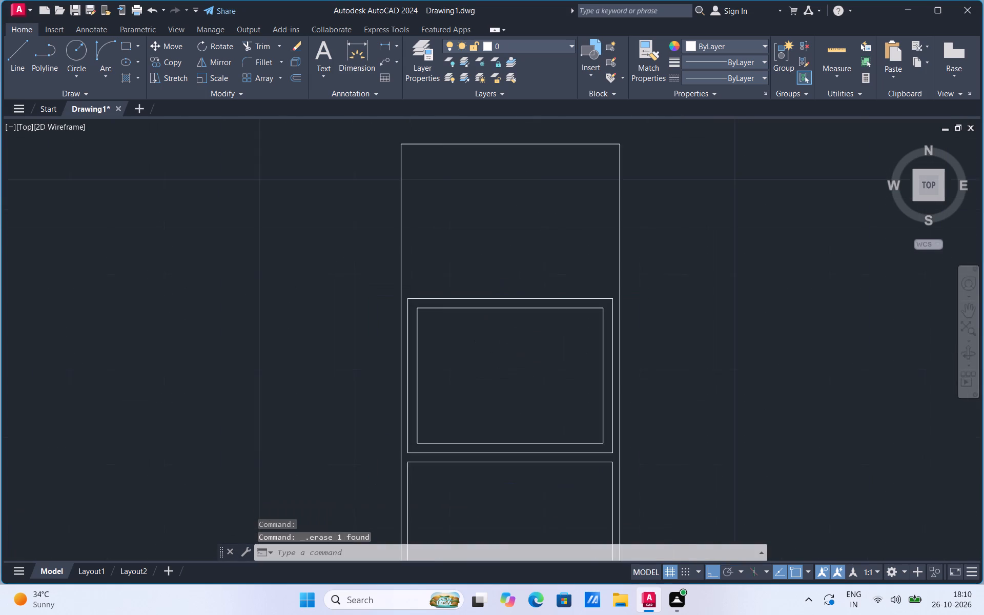
{"action": "scroll", "coordinate": [508, 421], "scroll_direction": "up", "scroll_amount": 2}
{"action": "left_click", "coordinate": [495, 429]}
{"action": "key", "text": "o"}
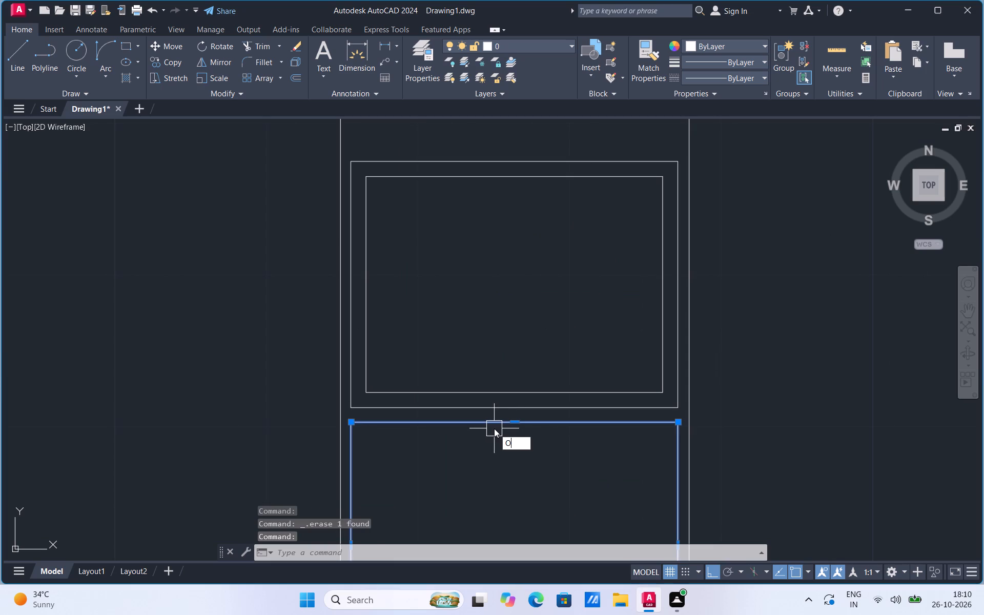
{"action": "left_click", "coordinate": [530, 460]}
{"action": "left_click", "coordinate": [514, 422]}
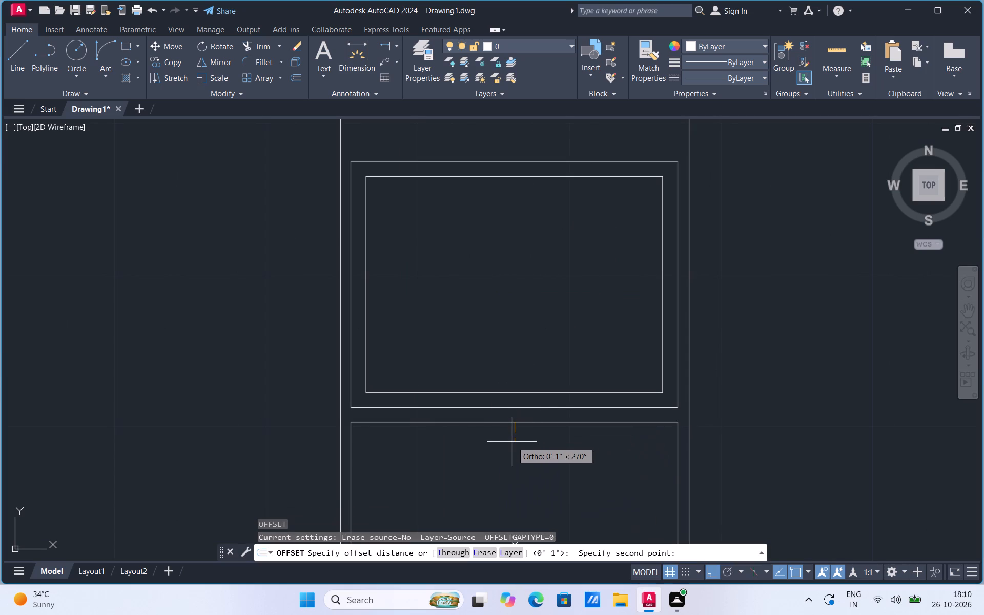
{"action": "key", "text": "1"}
{"action": "key", "text": "Return"}
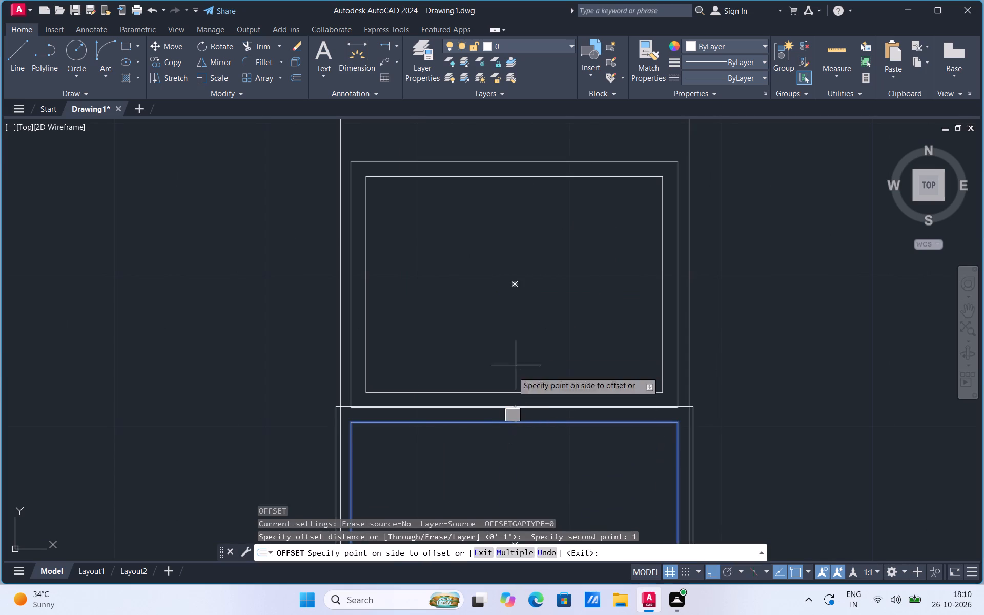
{"action": "left_click", "coordinate": [478, 440]}
{"action": "key", "text": "Escape"}
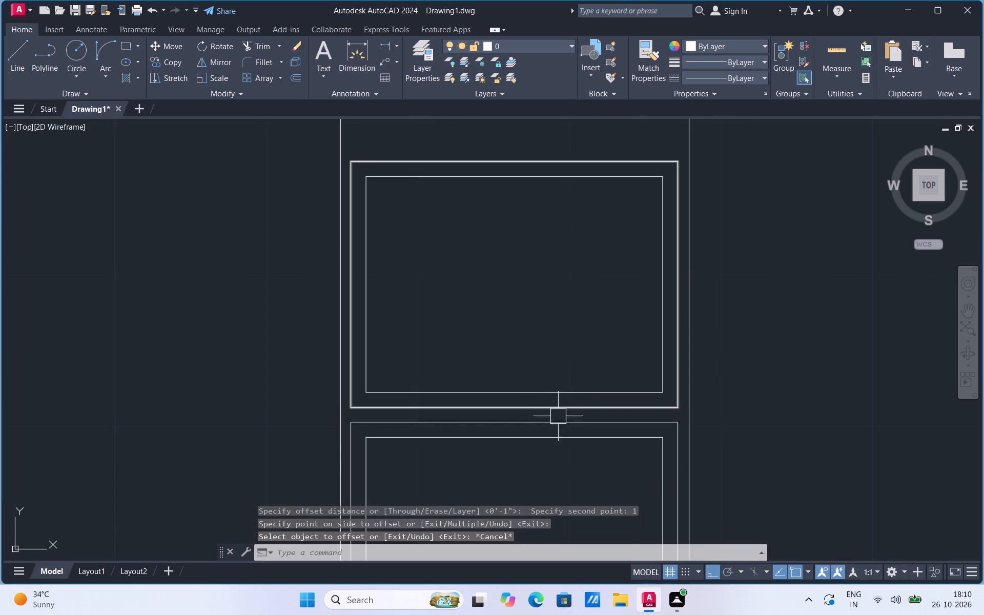
Draw a vertical line near the west side of the blank area north of the nested rectangles, stopping just short of the fixture's outer edge.
{"action": "scroll", "coordinate": [553, 435], "scroll_direction": "down", "scroll_amount": 2}
{"action": "scroll", "coordinate": [563, 229], "scroll_direction": "up", "scroll_amount": 1}
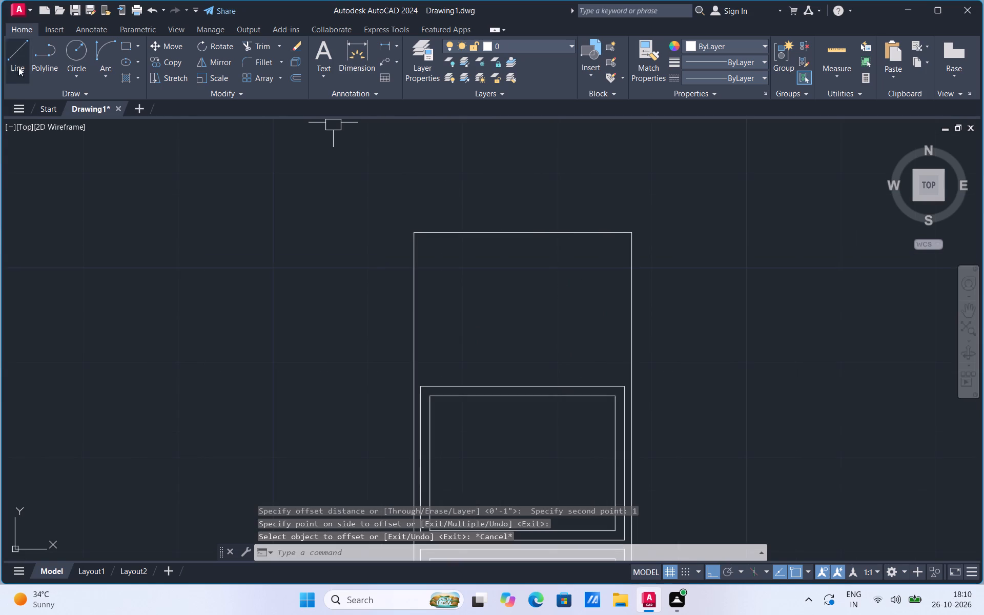
{"action": "left_click", "coordinate": [15, 68]}
{"action": "scroll", "coordinate": [445, 259], "scroll_direction": "up", "scroll_amount": 2}
{"action": "scroll", "coordinate": [419, 233], "scroll_direction": "down", "scroll_amount": 2}
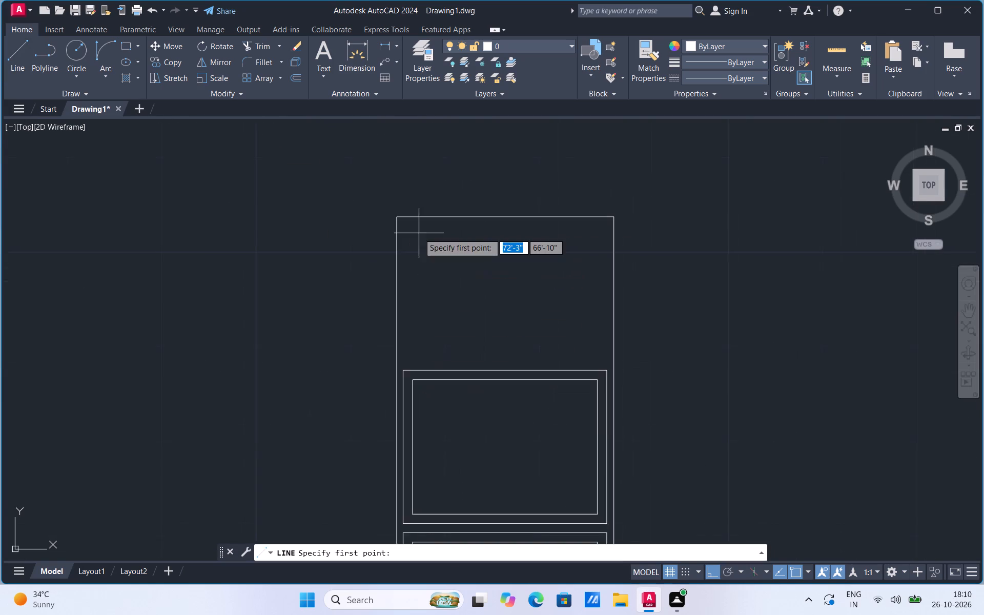
{"action": "scroll", "coordinate": [424, 323], "scroll_direction": "up", "scroll_amount": 2}
{"action": "left_click", "coordinate": [386, 418]}
{"action": "scroll", "coordinate": [386, 417], "scroll_direction": "down", "scroll_amount": 2}
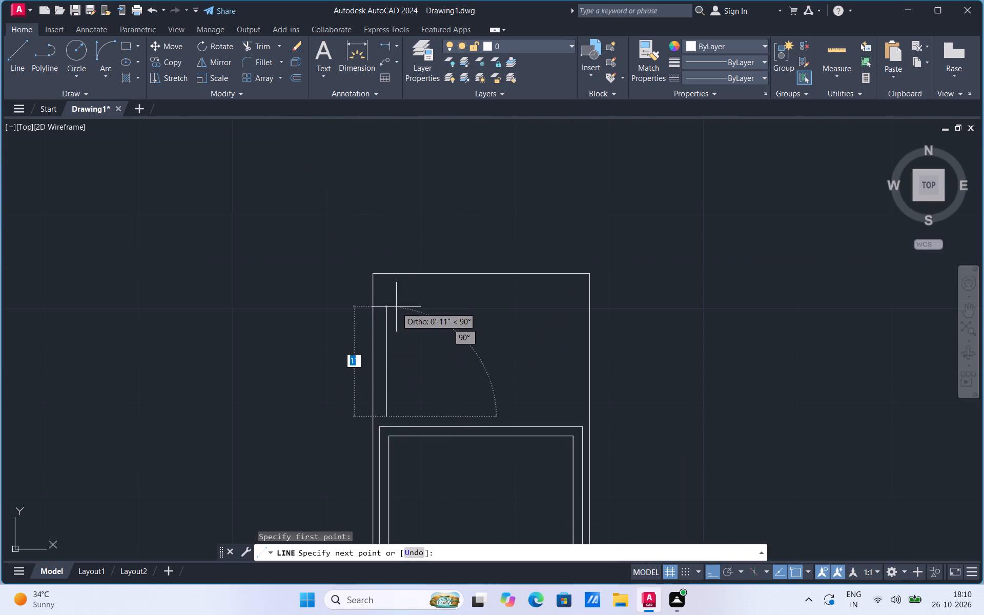
{"action": "left_click", "coordinate": [385, 283]}
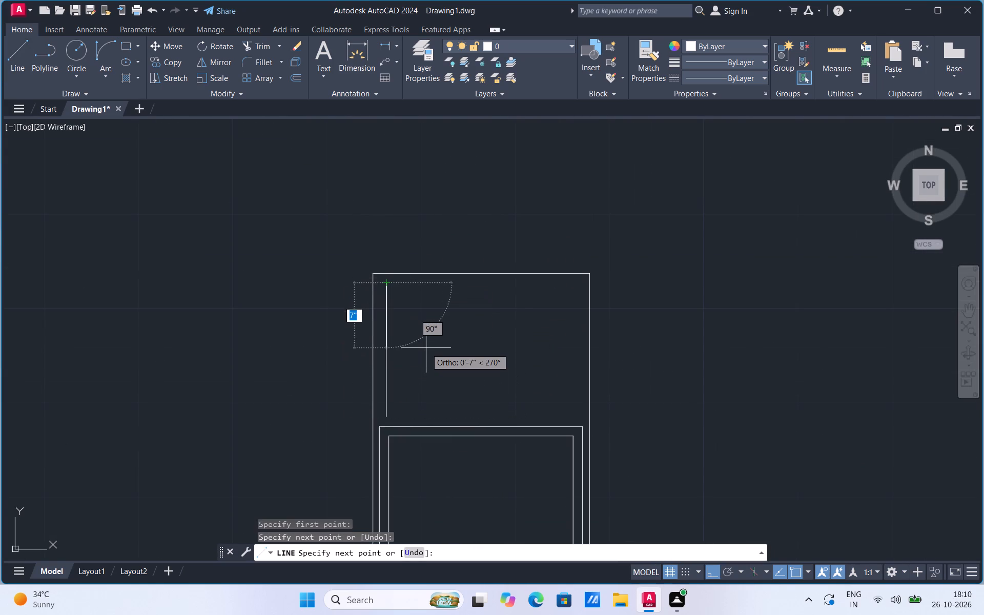
{"action": "key", "text": "Escape"}
Copy the vertical line four times eastward at roughly equal spacing of a little over 1".
{"action": "left_click", "coordinate": [392, 353]}
{"action": "right_click", "coordinate": [392, 353]}
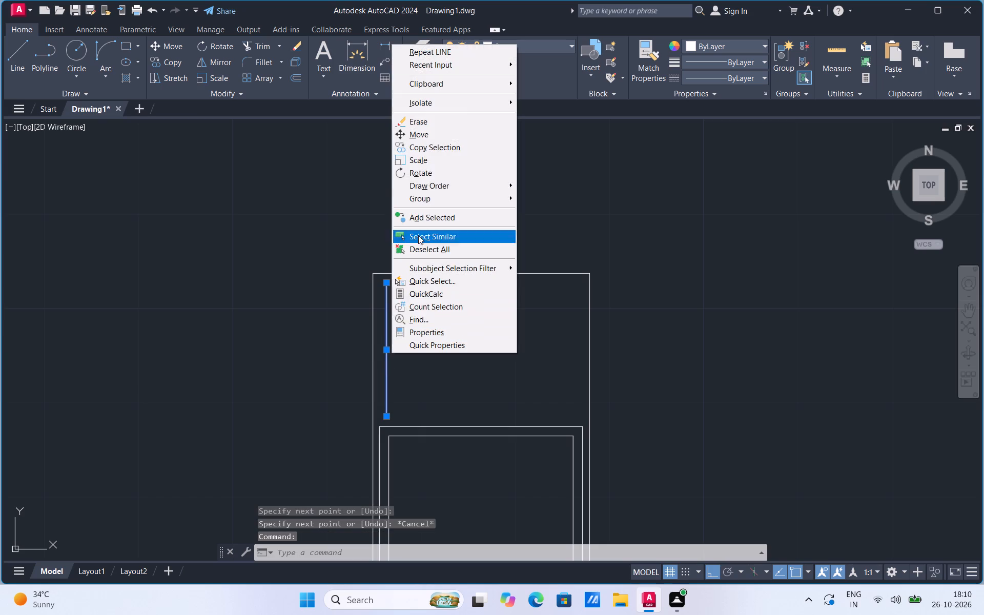
{"action": "left_click", "coordinate": [428, 151]}
{"action": "left_click", "coordinate": [385, 415]}
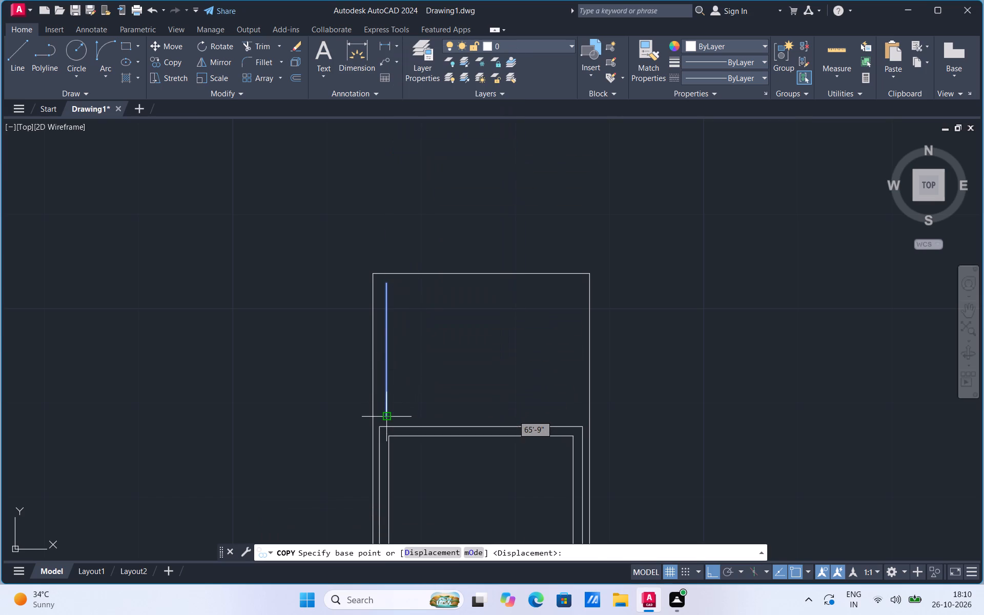
{"action": "left_click", "coordinate": [398, 415]}
{"action": "left_click", "coordinate": [412, 418]}
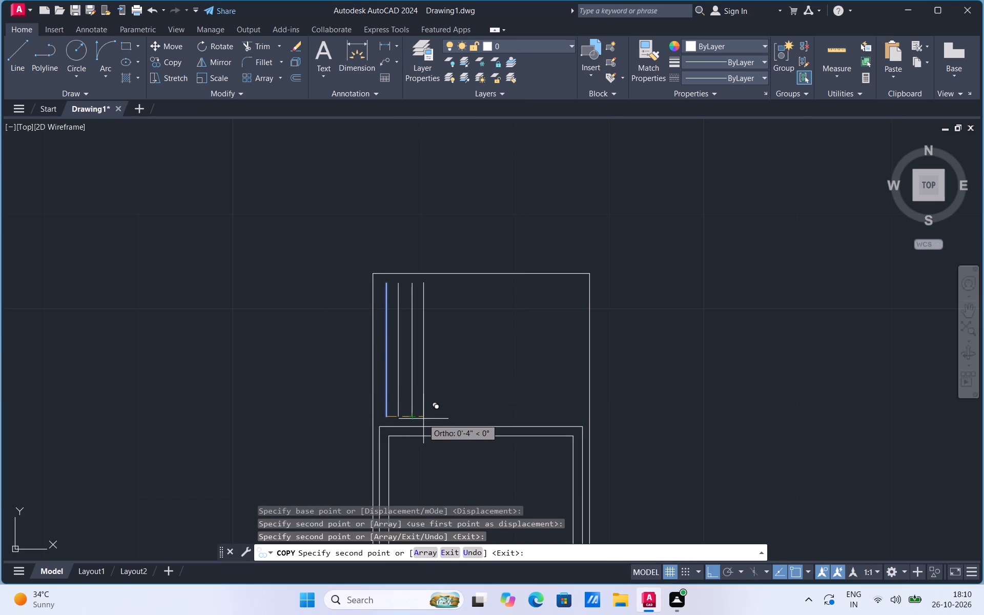
{"action": "left_click", "coordinate": [425, 418]}
{"action": "left_click", "coordinate": [439, 420]}
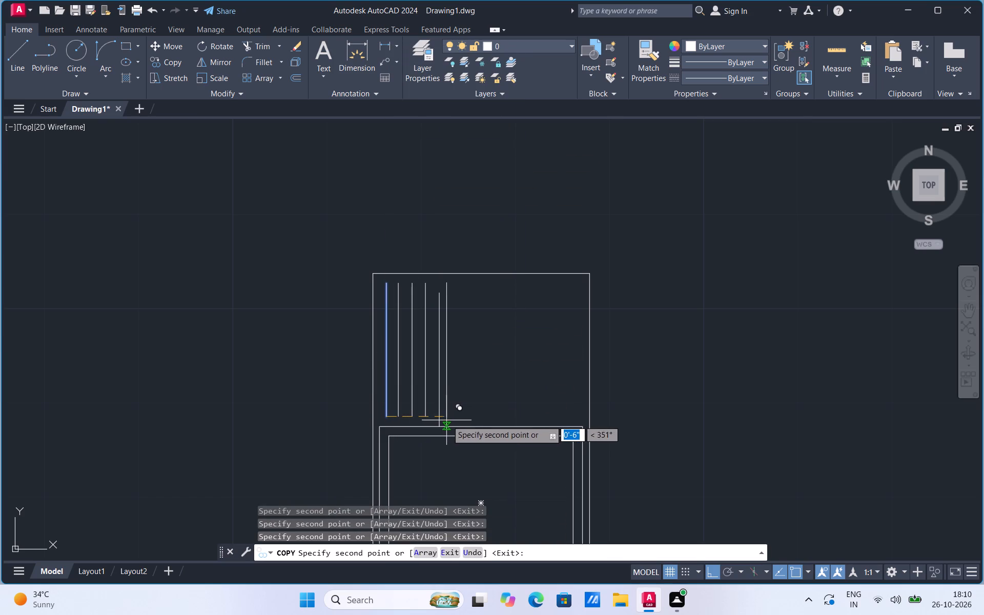
{"action": "key", "text": "Escape"}
Move the easternmost copied line north so its ends align with the other vertical lines.
{"action": "left_click", "coordinate": [437, 400]}
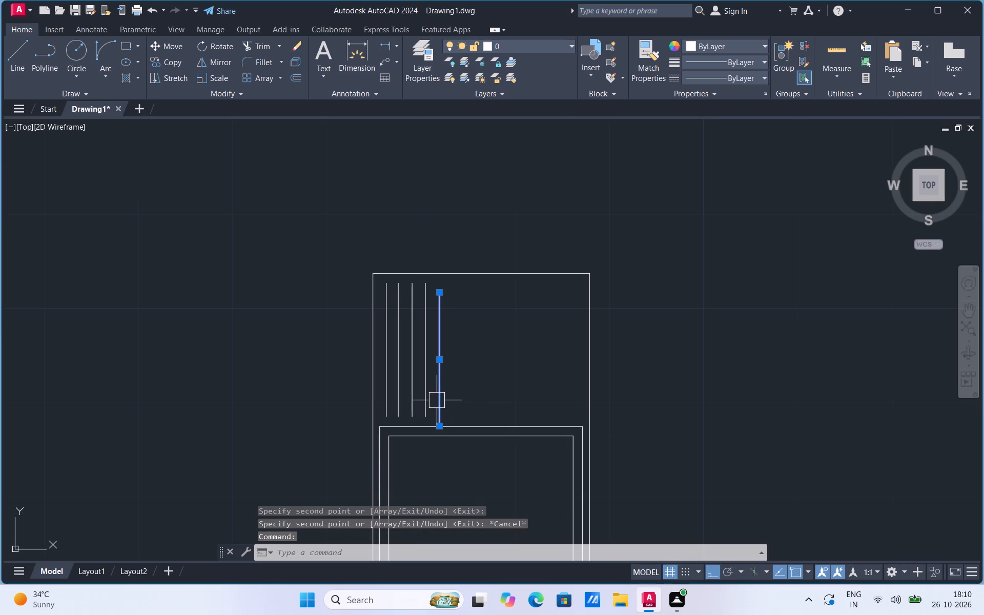
{"action": "right_click", "coordinate": [437, 400]}
{"action": "left_click", "coordinate": [465, 188]}
{"action": "scroll", "coordinate": [439, 380], "scroll_direction": "up", "scroll_amount": 1}
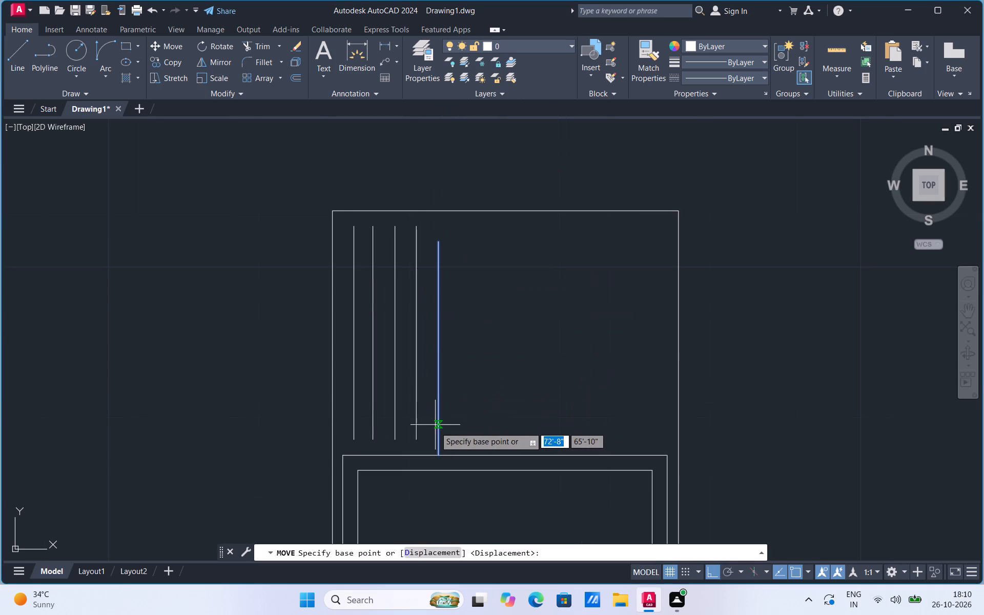
{"action": "left_click", "coordinate": [438, 454]}
{"action": "left_click", "coordinate": [438, 438]}
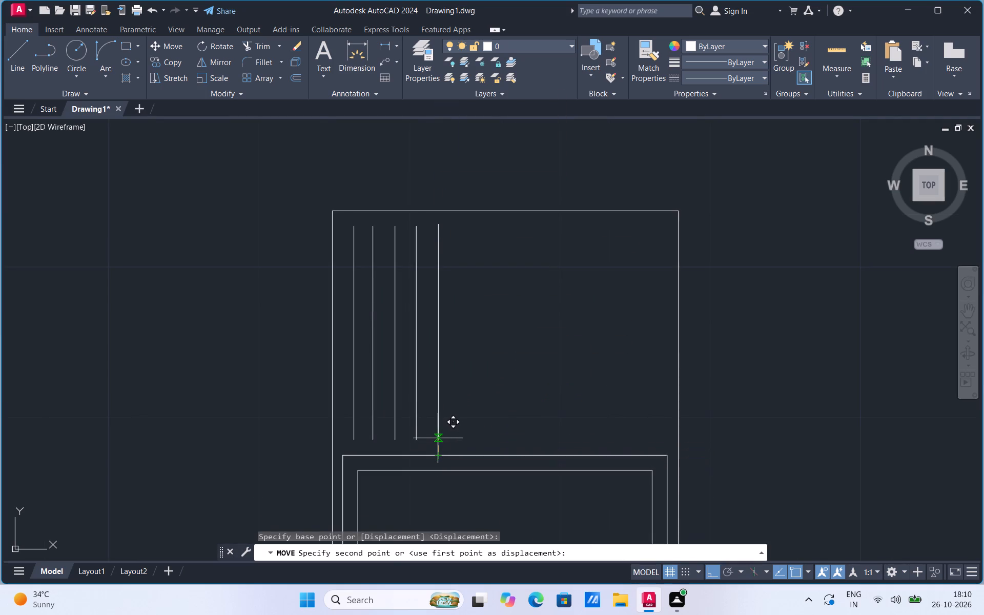
Copy the easternmost vertical line eleven times eastward at similar spacing, filling the blank area to the fixture's east side.
{"action": "left_click", "coordinate": [444, 407]}
{"action": "right_click", "coordinate": [444, 407]}
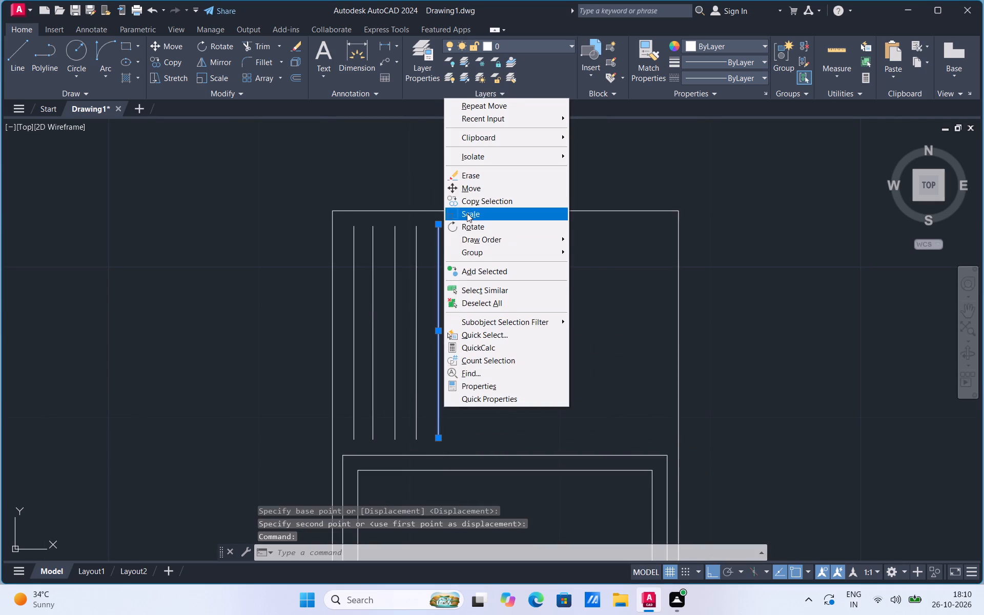
{"action": "left_click", "coordinate": [470, 202]}
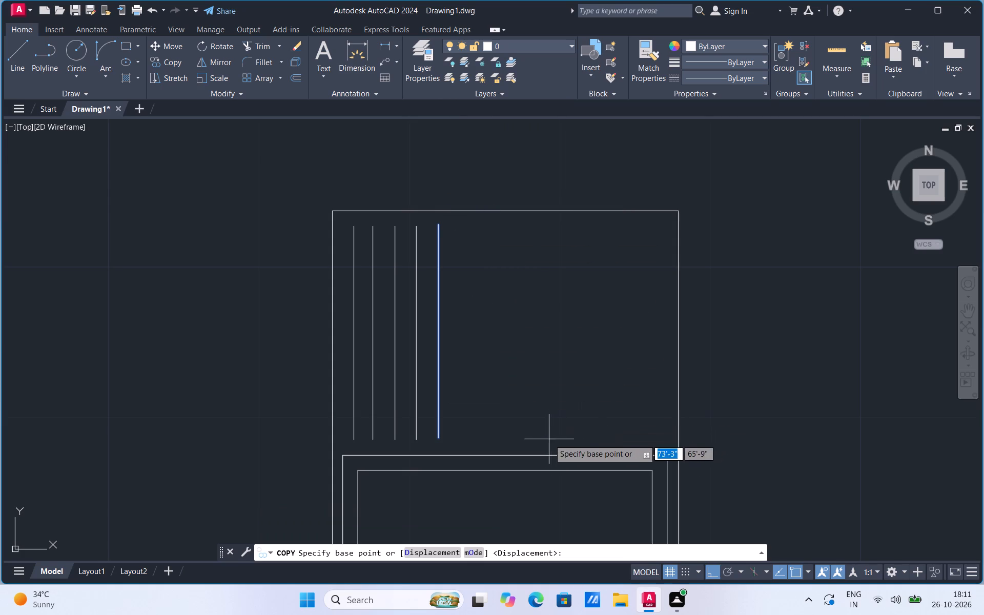
{"action": "left_click", "coordinate": [439, 438]}
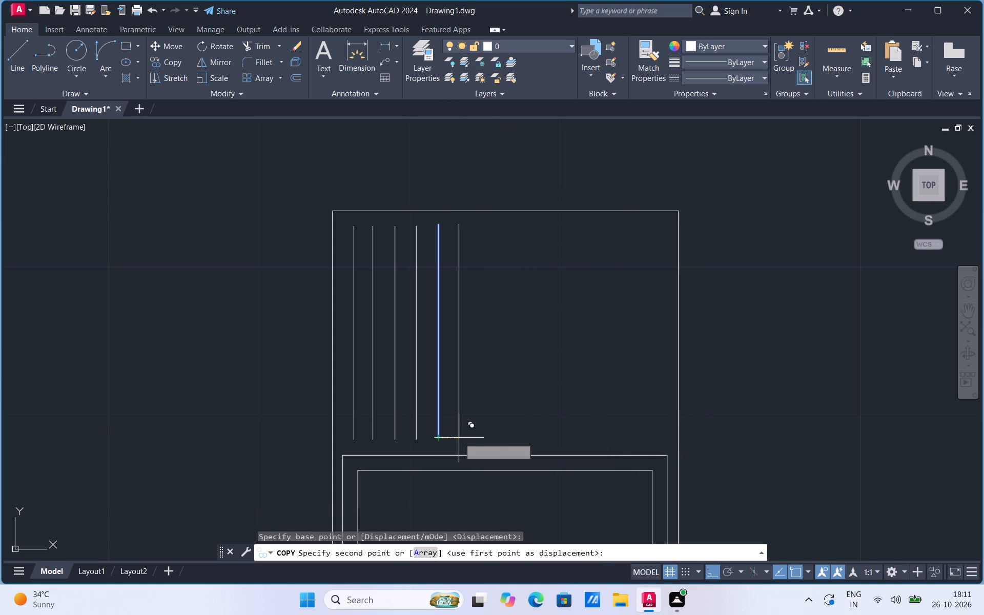
{"action": "left_click", "coordinate": [459, 438]}
{"action": "left_click", "coordinate": [478, 436]}
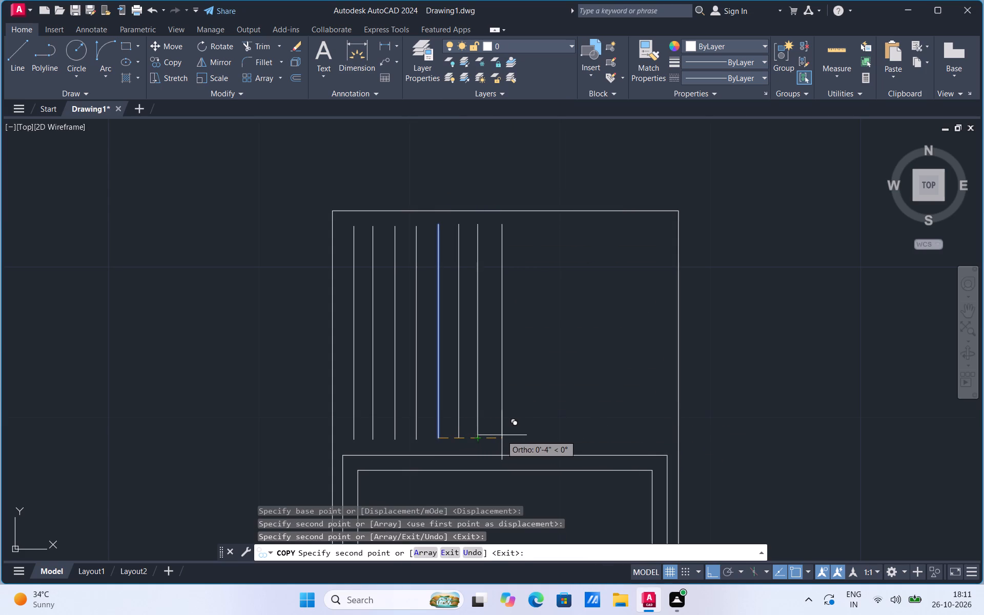
{"action": "left_click", "coordinate": [500, 437]}
{"action": "left_click", "coordinate": [521, 436]}
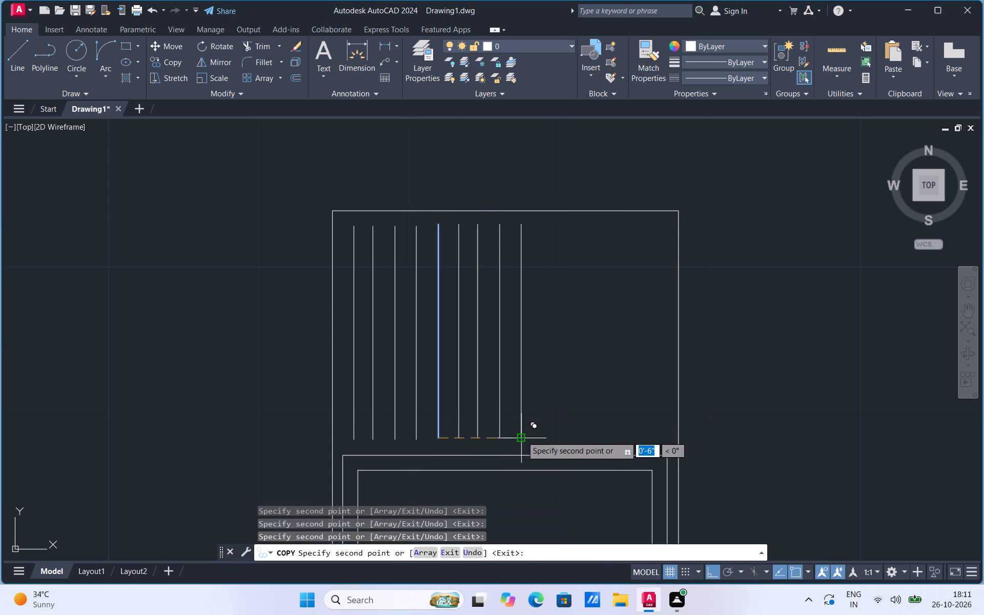
{"action": "left_click", "coordinate": [541, 436]}
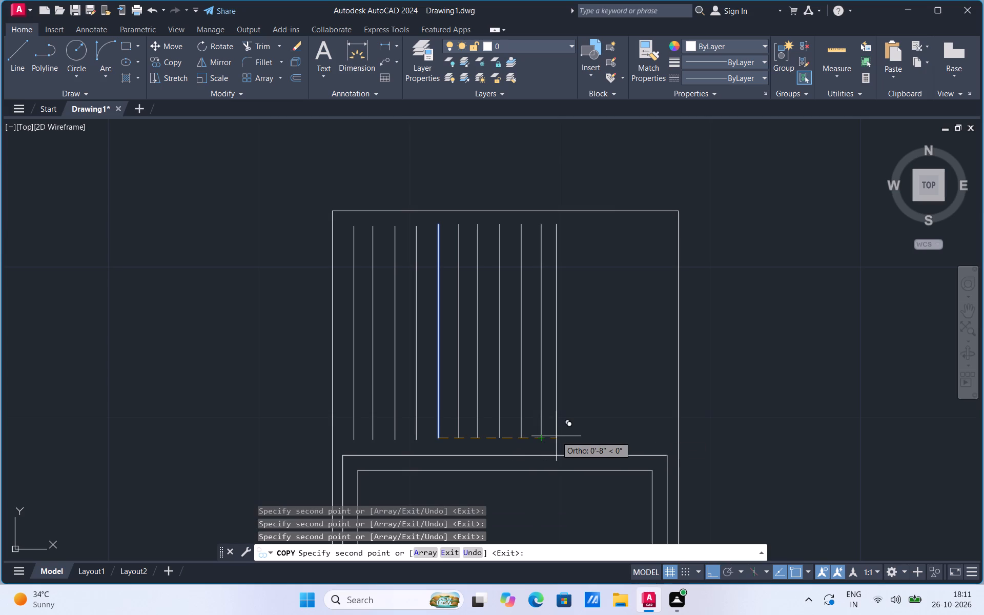
{"action": "left_click", "coordinate": [559, 433]}
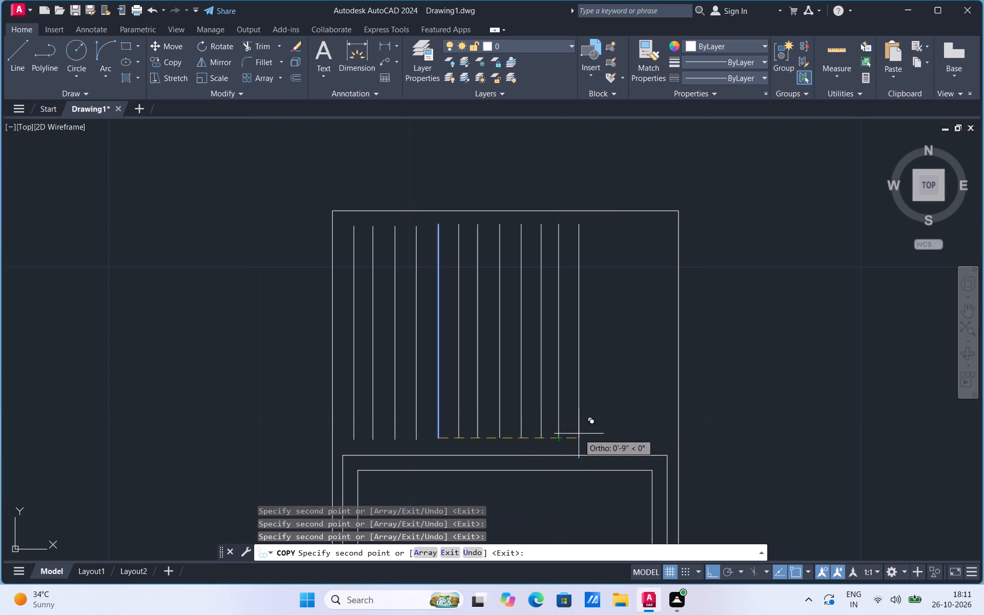
{"action": "left_click", "coordinate": [579, 429]}
{"action": "left_click", "coordinate": [598, 430]}
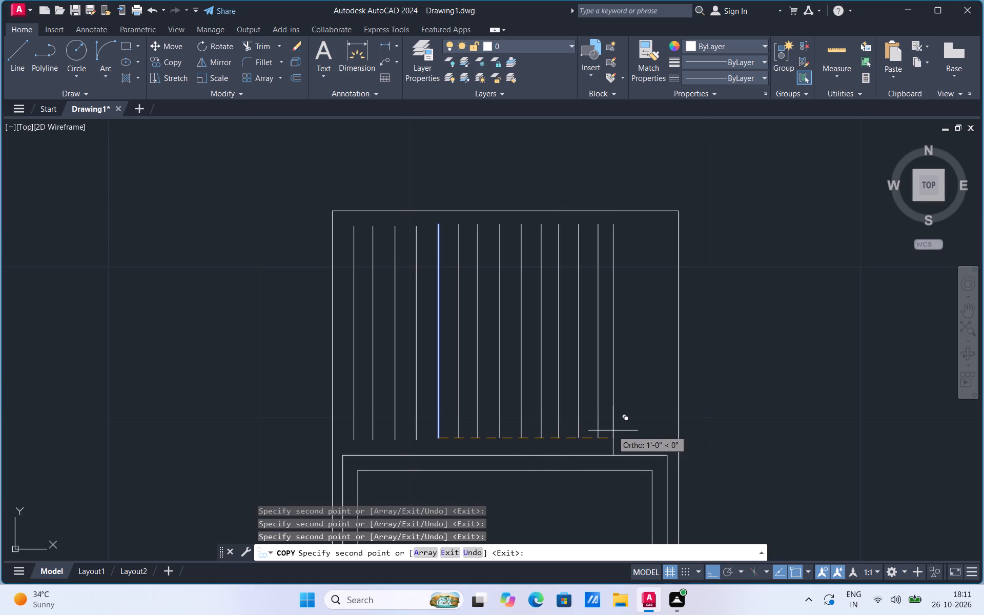
{"action": "left_click", "coordinate": [619, 430]}
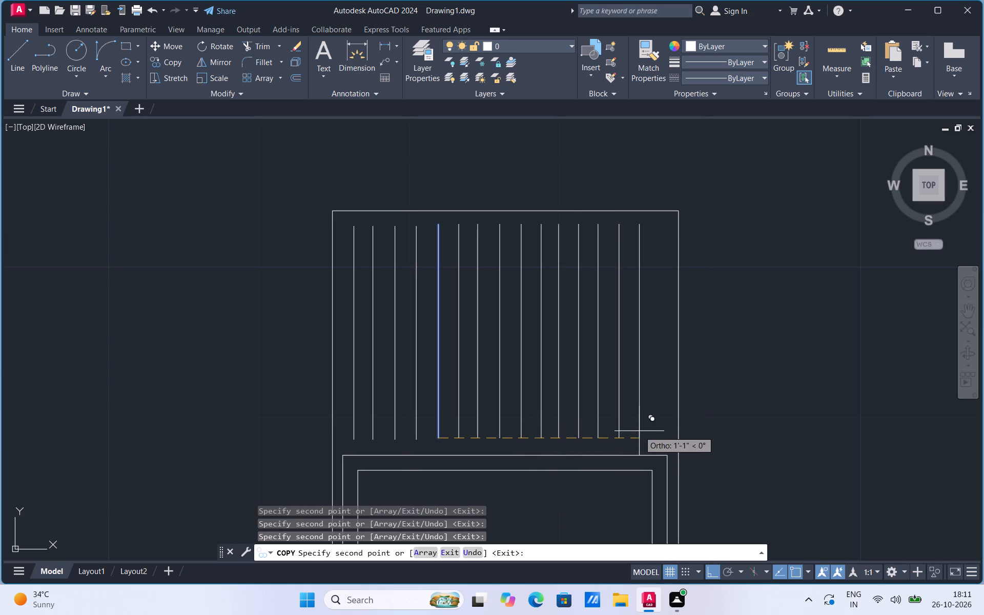
{"action": "left_click", "coordinate": [641, 429]}
{"action": "left_click", "coordinate": [659, 429]}
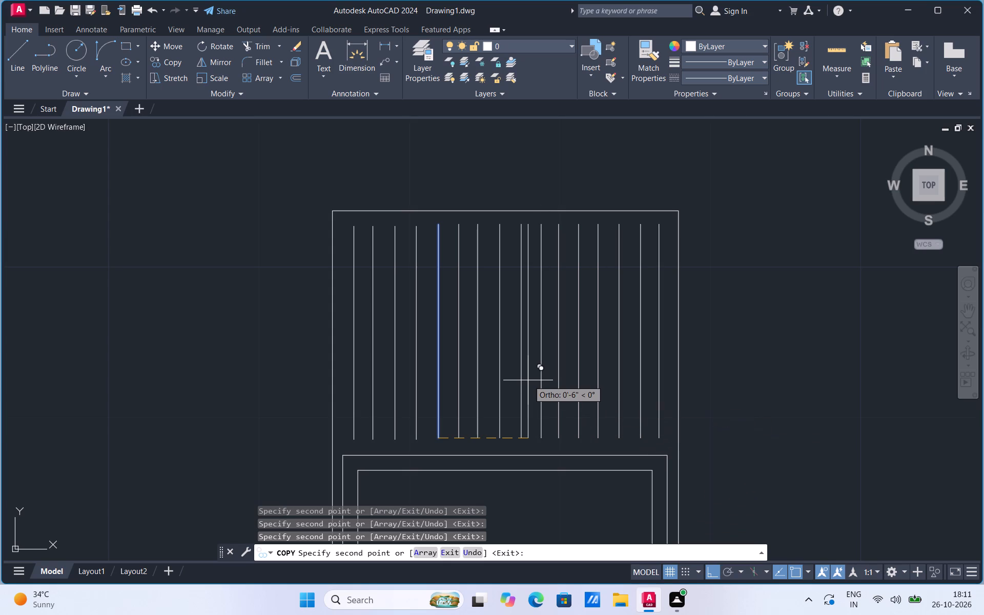
{"action": "key", "text": "Escape"}
{"action": "scroll", "coordinate": [538, 351], "scroll_direction": "down", "scroll_amount": 1}
{"action": "key", "text": "Escape"}
Draw a center-radius circle centred in the middle of the northern nested rectangle.
{"action": "scroll", "coordinate": [544, 336], "scroll_direction": "down", "scroll_amount": 2}
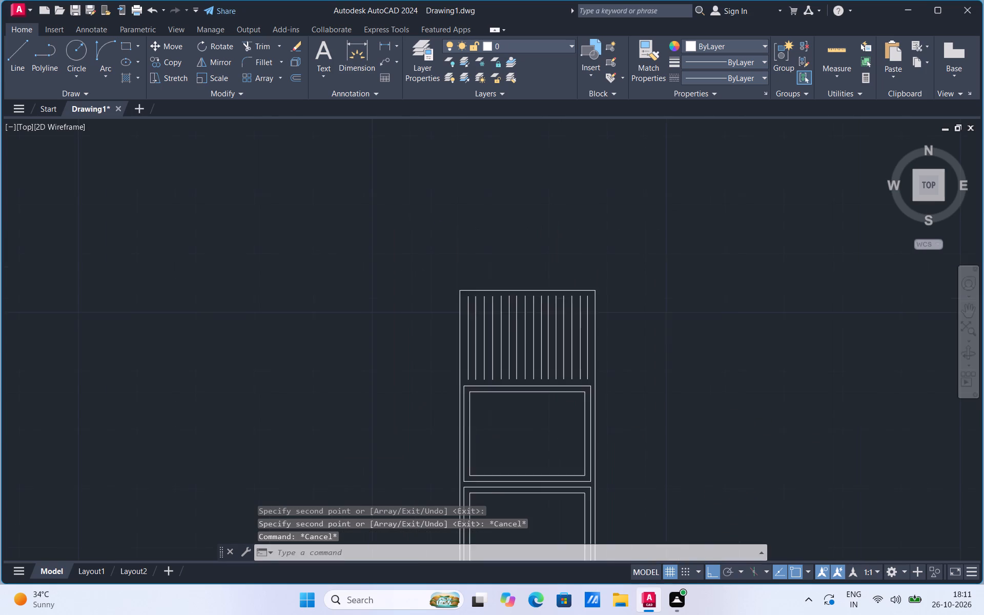
{"action": "scroll", "coordinate": [543, 400], "scroll_direction": "up", "scroll_amount": 2}
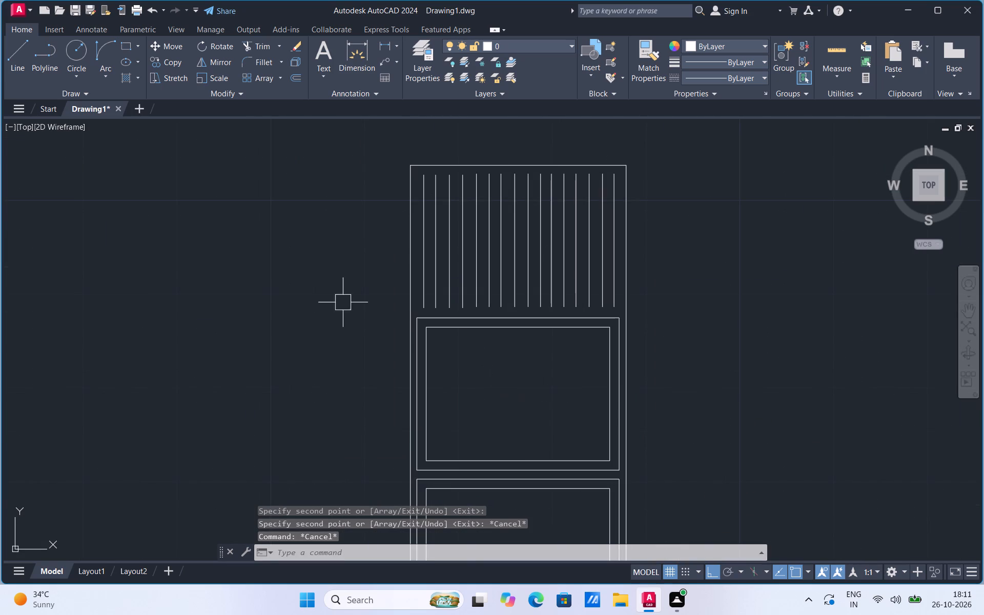
{"action": "left_click", "coordinate": [67, 73]}
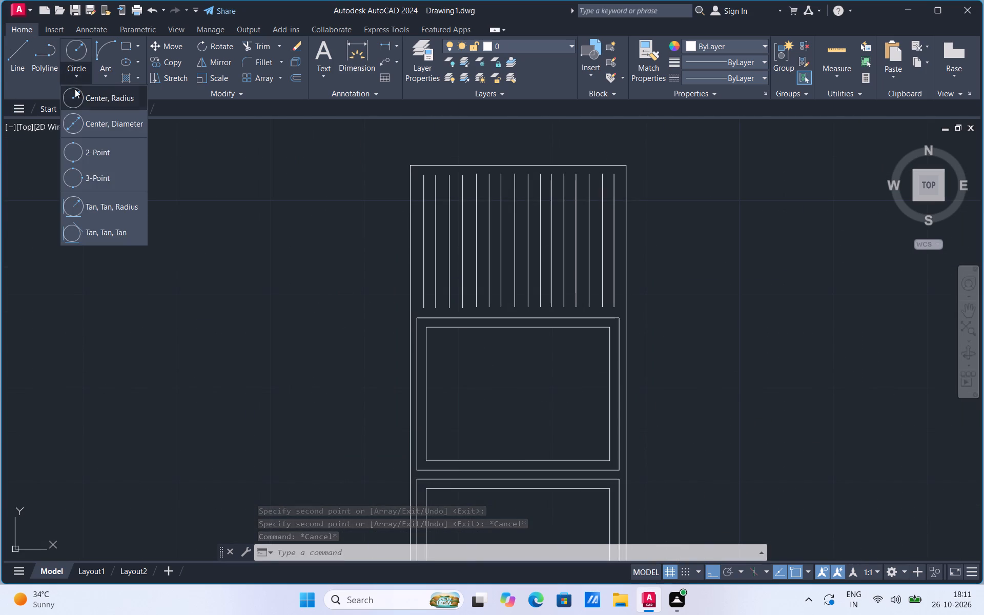
{"action": "left_click", "coordinate": [76, 98]}
{"action": "left_click", "coordinate": [517, 395]}
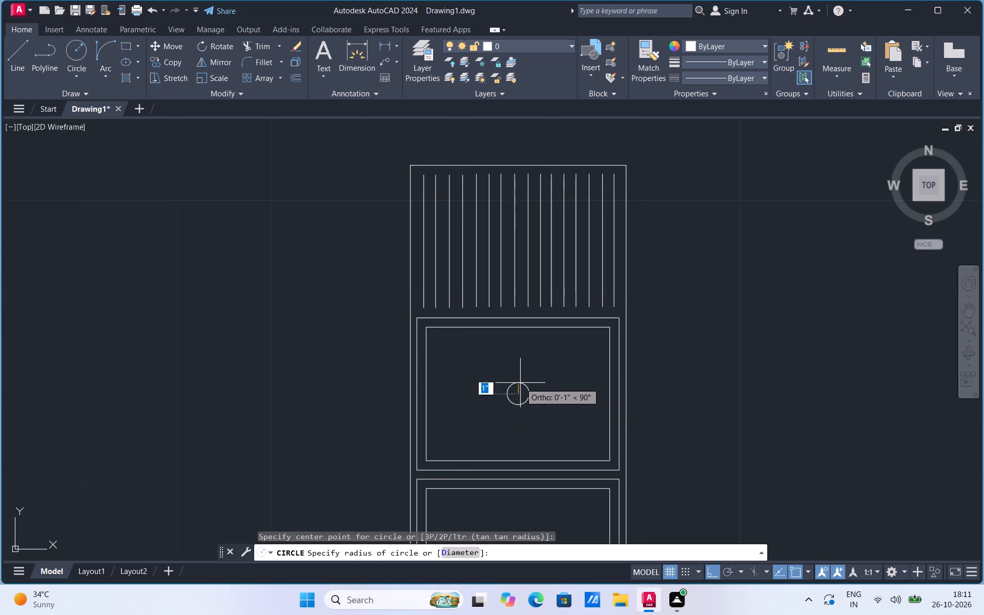
Finish the drain circle at the centre of the upper sink basin with a radius of about 1".
{"action": "left_click", "coordinate": [520, 383]}
Copy the drain circle from the centre of the upper sink basin to the centre of the lower basin.
{"action": "left_click", "coordinate": [519, 380]}
{"action": "right_click", "coordinate": [519, 380]}
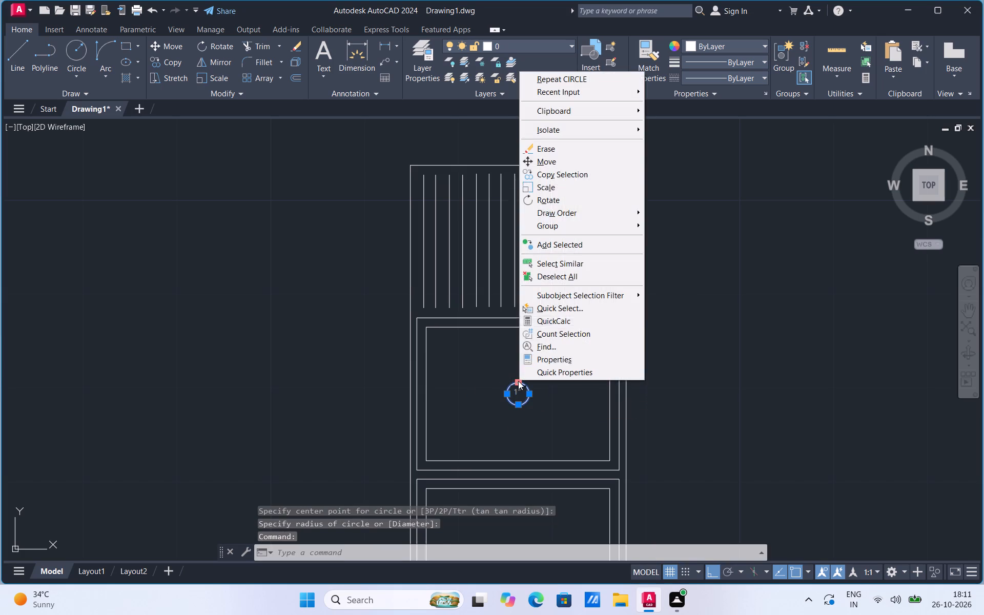
{"action": "left_click", "coordinate": [576, 173]}
{"action": "scroll", "coordinate": [497, 242], "scroll_direction": "down", "scroll_amount": 2}
{"action": "scroll", "coordinate": [503, 324], "scroll_direction": "up", "scroll_amount": 2}
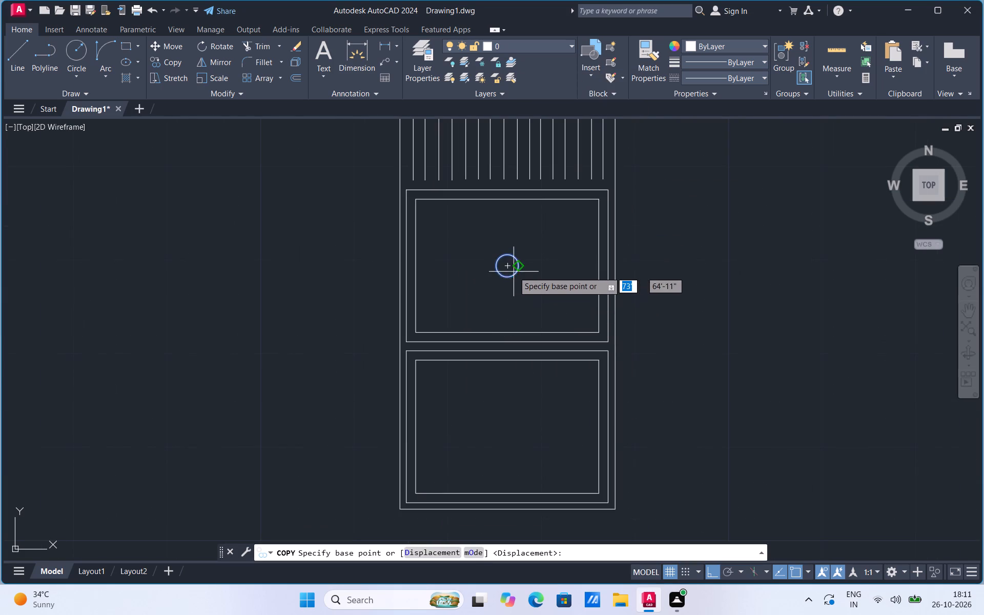
{"action": "left_click", "coordinate": [506, 264]}
{"action": "left_click", "coordinate": [503, 427]}
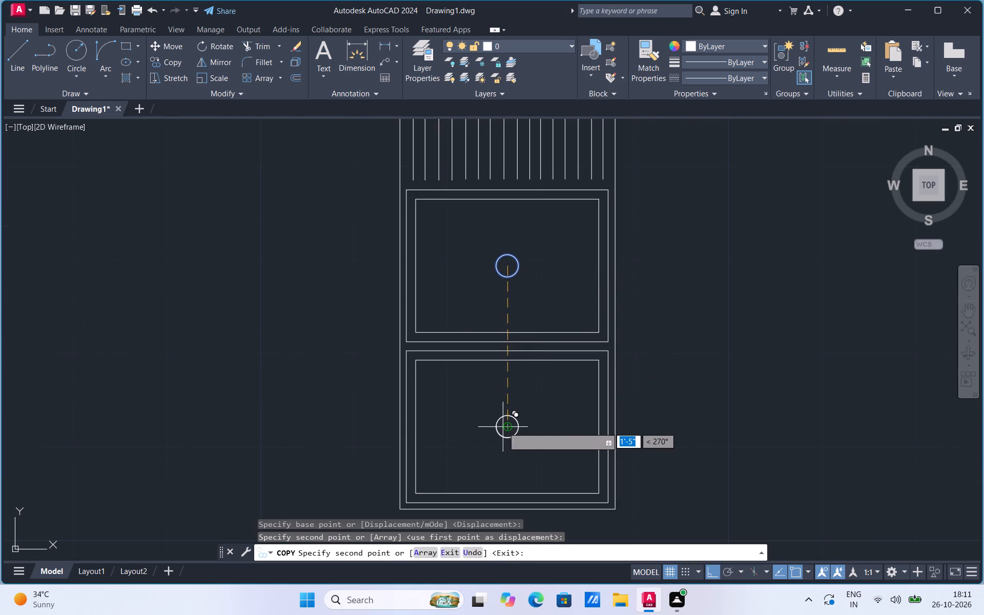
{"action": "key", "text": "Escape"}
Group all objects of the double-basin sink with its drainboard into one group.
{"action": "scroll", "coordinate": [429, 435], "scroll_direction": "down", "scroll_amount": 2}
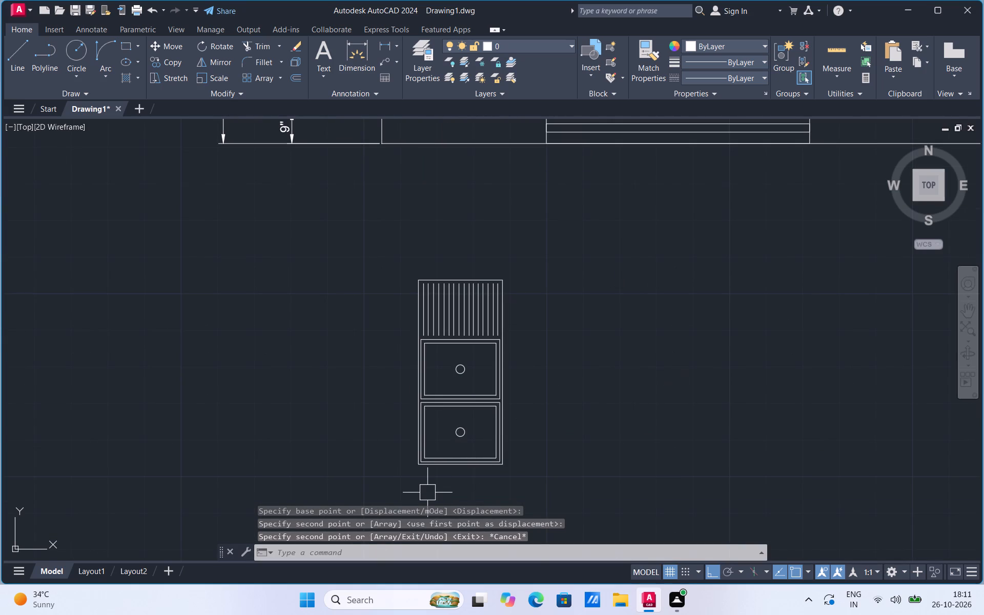
{"action": "scroll", "coordinate": [411, 424], "scroll_direction": "down", "scroll_amount": 1}
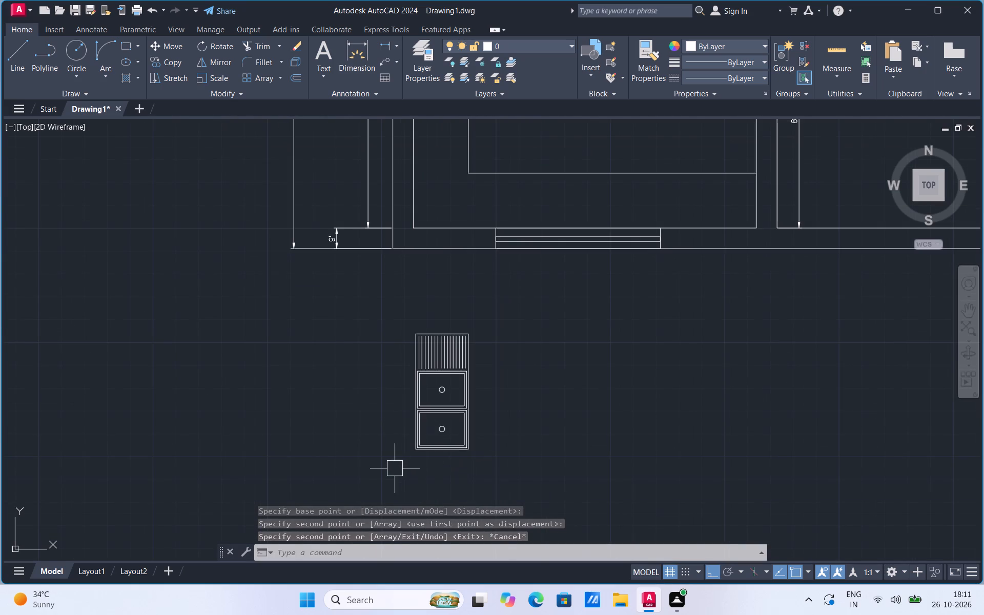
{"action": "left_click", "coordinate": [395, 469]}
{"action": "left_click", "coordinate": [523, 291]}
{"action": "right_click", "coordinate": [465, 365]}
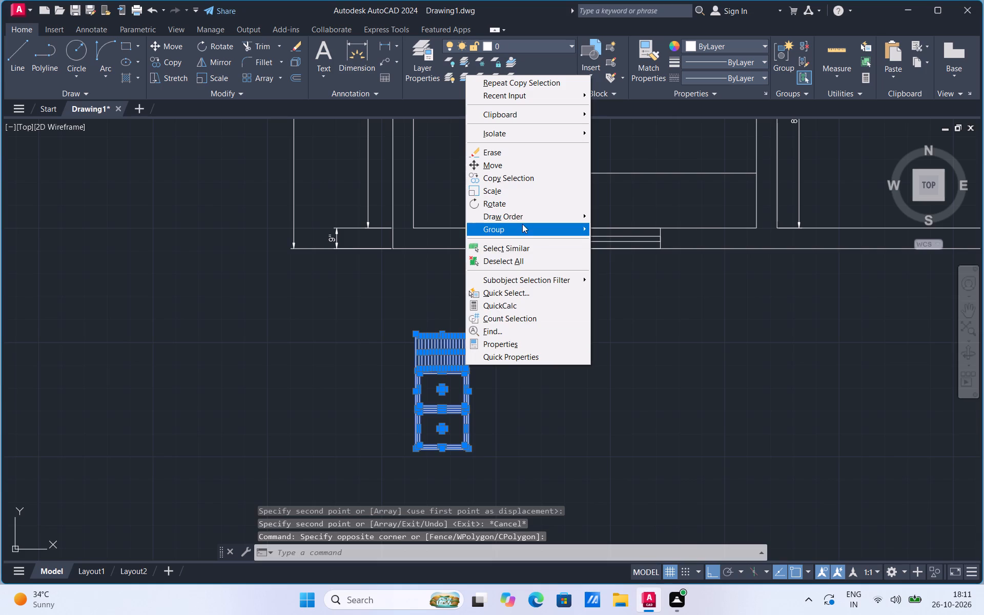
{"action": "left_click", "coordinate": [519, 228]}
{"action": "left_click", "coordinate": [622, 232]}
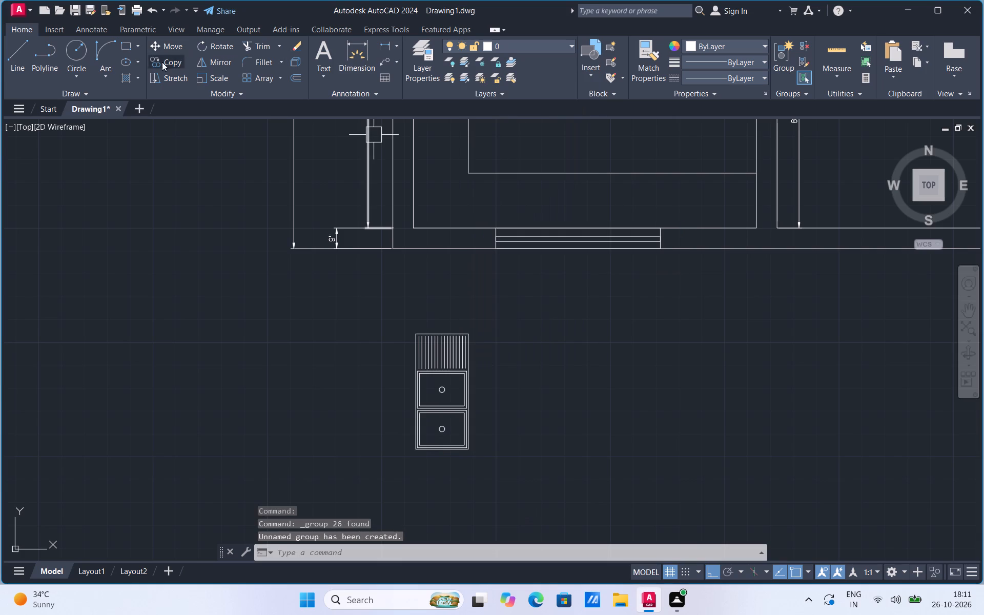
Draw a rectangle about 4' by 2' across the counter depth above the window in the kitchen's lower wall.
{"action": "left_click", "coordinate": [139, 43]}
{"action": "left_click", "coordinate": [130, 67]}
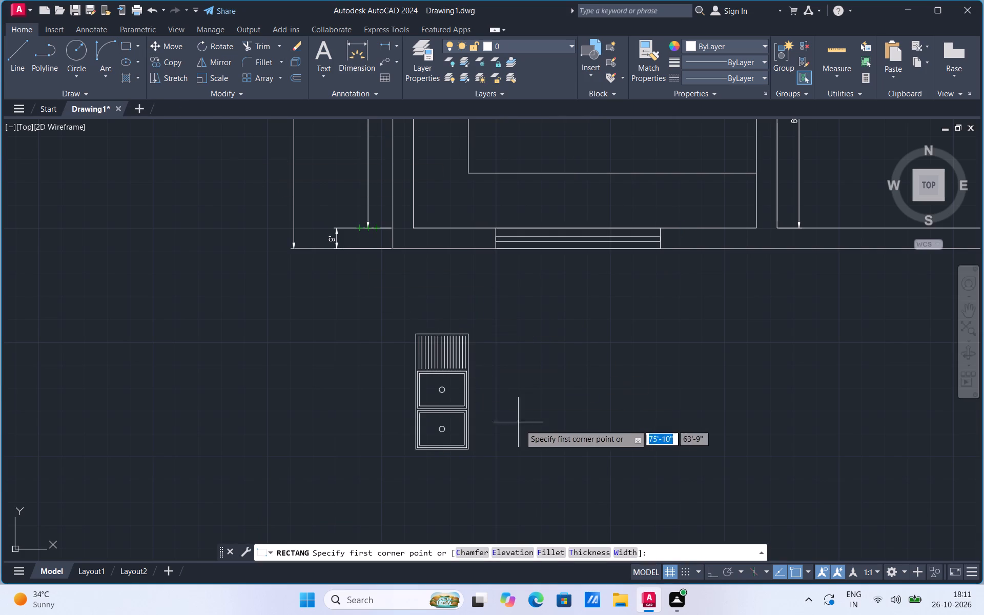
{"action": "scroll", "coordinate": [509, 451], "scroll_direction": "down", "scroll_amount": 2}
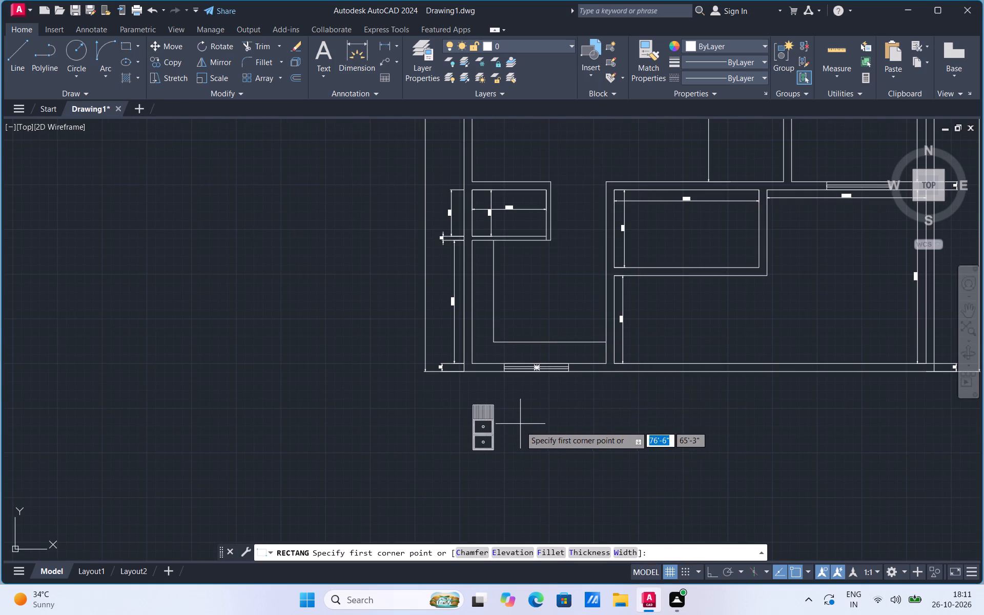
{"action": "scroll", "coordinate": [513, 345], "scroll_direction": "up", "scroll_amount": 3}
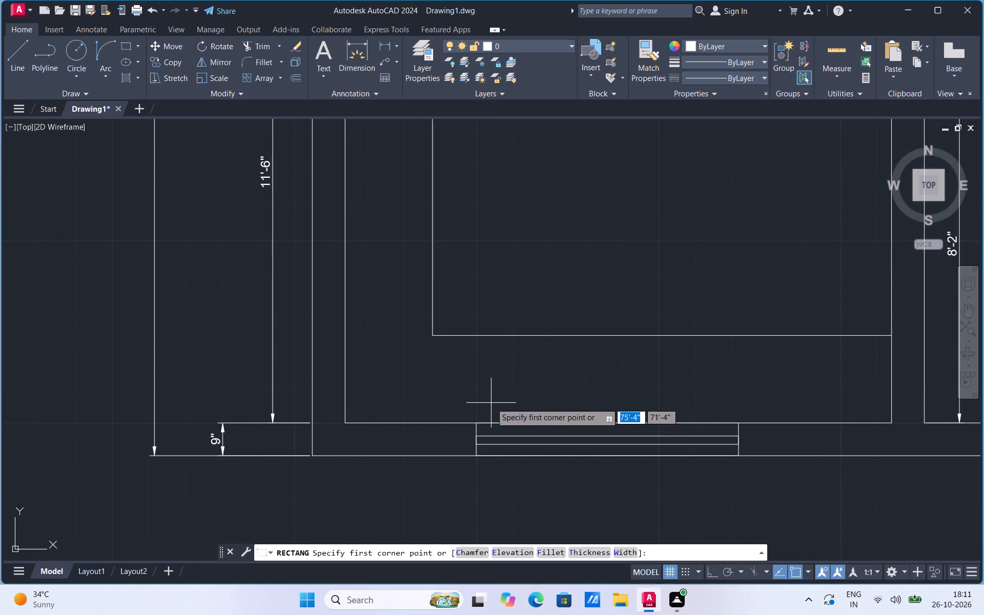
{"action": "scroll", "coordinate": [518, 406], "scroll_direction": "up", "scroll_amount": 2}
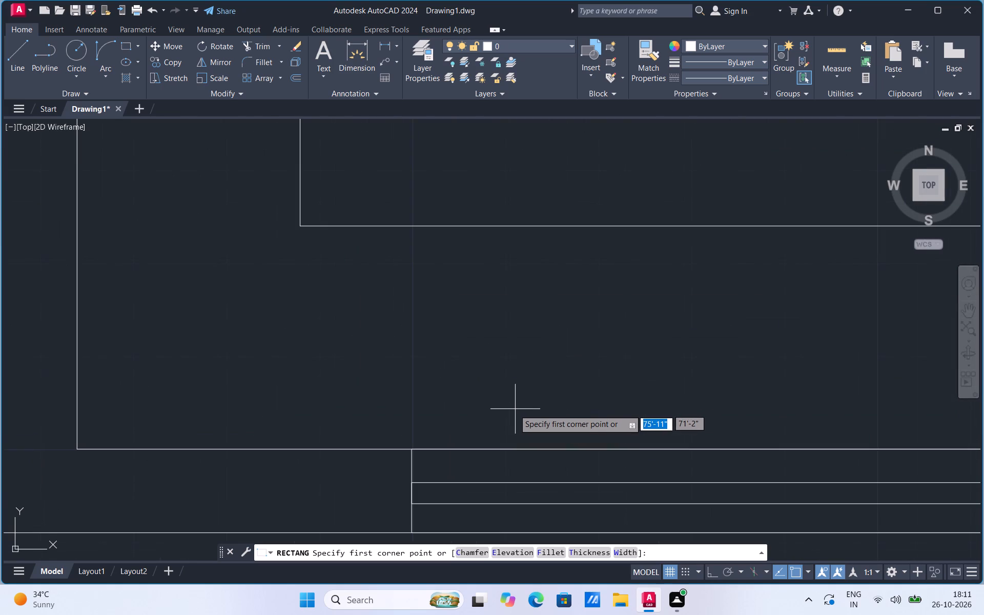
{"action": "left_click", "coordinate": [466, 427]}
{"action": "scroll", "coordinate": [520, 331], "scroll_direction": "down", "scroll_amount": 2}
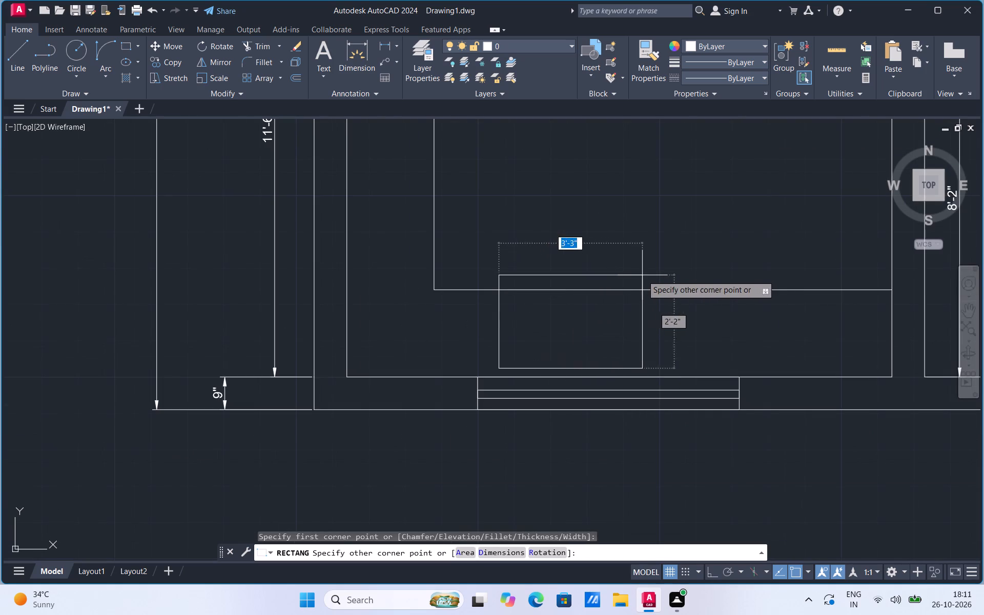
{"action": "scroll", "coordinate": [669, 283], "scroll_direction": "up", "scroll_amount": 1}
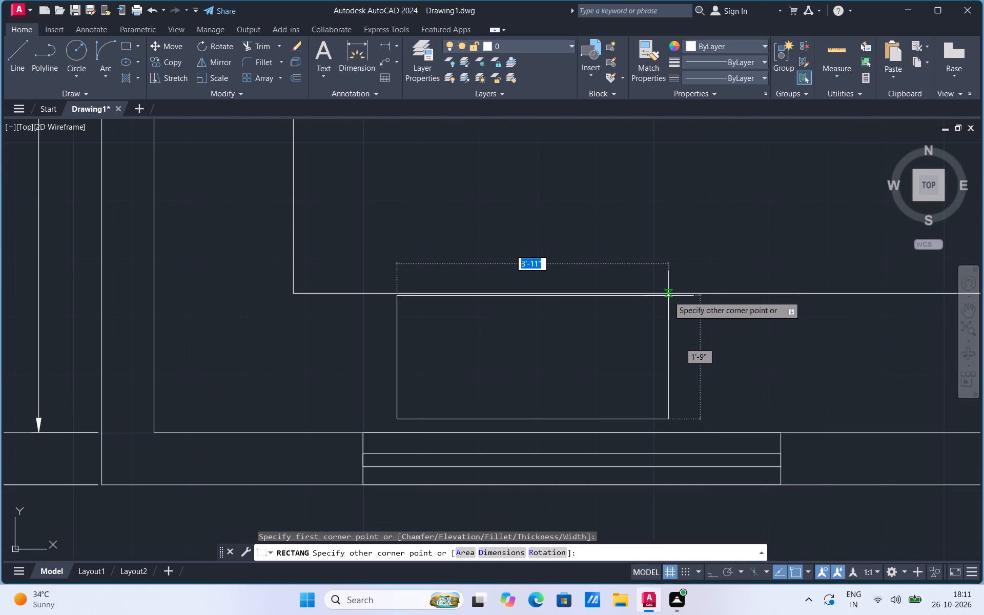
{"action": "left_click", "coordinate": [673, 286]}
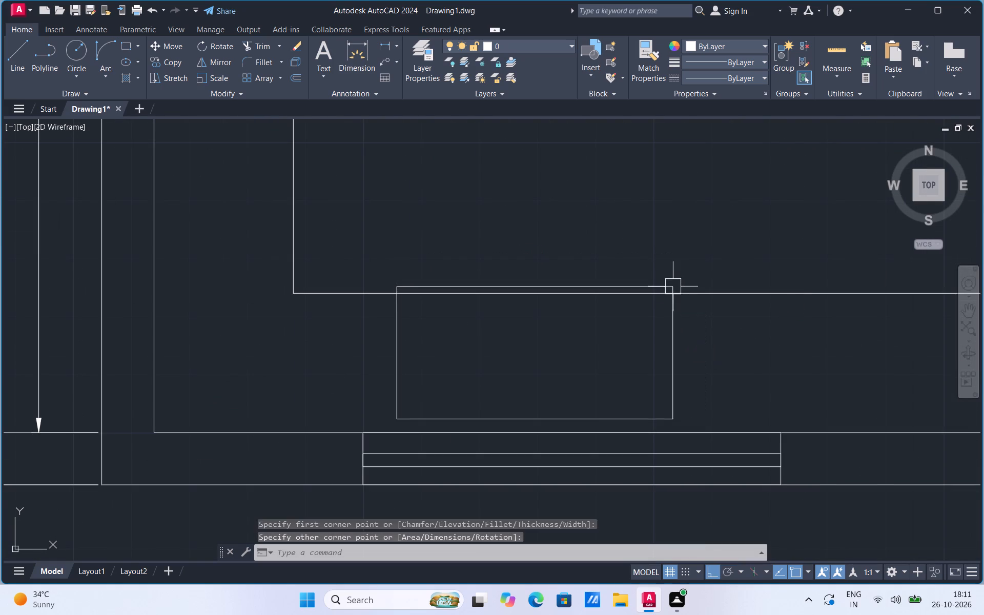
Move the new rectangle off the kitchen counter to the empty area below the plan, beside the sink.
{"action": "left_click", "coordinate": [672, 312]}
{"action": "right_click", "coordinate": [672, 312]}
{"action": "left_click", "coordinate": [709, 363]}
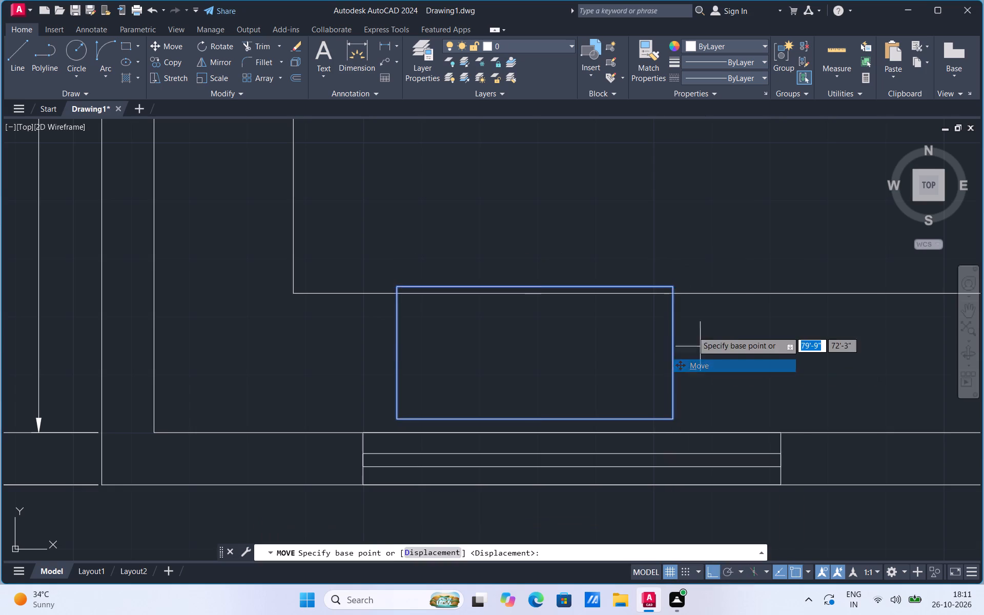
{"action": "left_click", "coordinate": [676, 321]}
{"action": "scroll", "coordinate": [674, 227], "scroll_direction": "down", "scroll_amount": 4}
{"action": "left_click", "coordinate": [688, 346]}
Offset the rectangle beside the sink inward by 1".
{"action": "scroll", "coordinate": [654, 372], "scroll_direction": "up", "scroll_amount": 2}
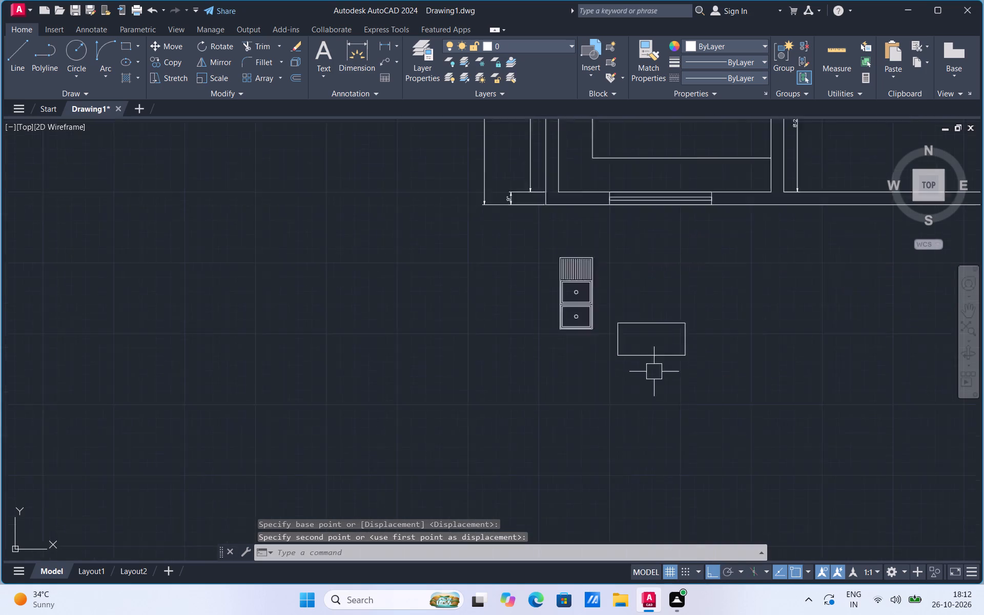
{"action": "scroll", "coordinate": [654, 372], "scroll_direction": "up", "scroll_amount": 1}
{"action": "scroll", "coordinate": [671, 334], "scroll_direction": "up", "scroll_amount": 2}
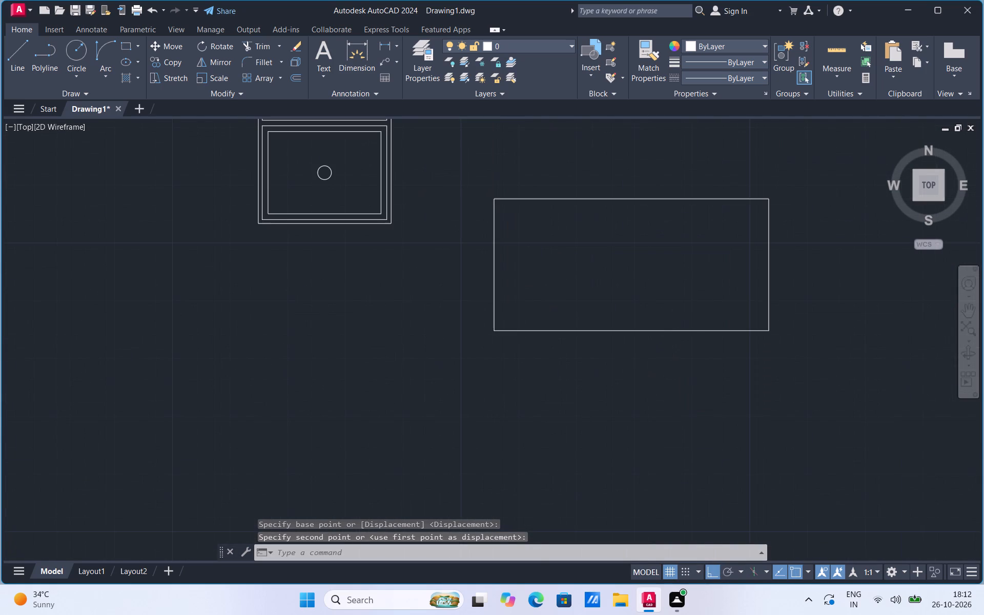
{"action": "left_click", "coordinate": [671, 334]}
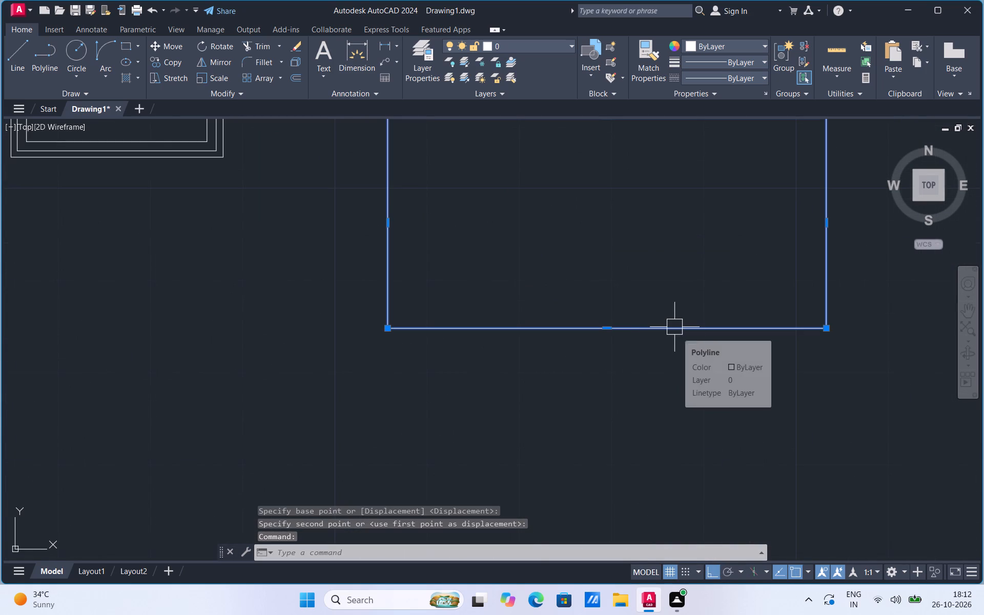
{"action": "key", "text": "o"}
{"action": "left_click", "coordinate": [703, 355]}
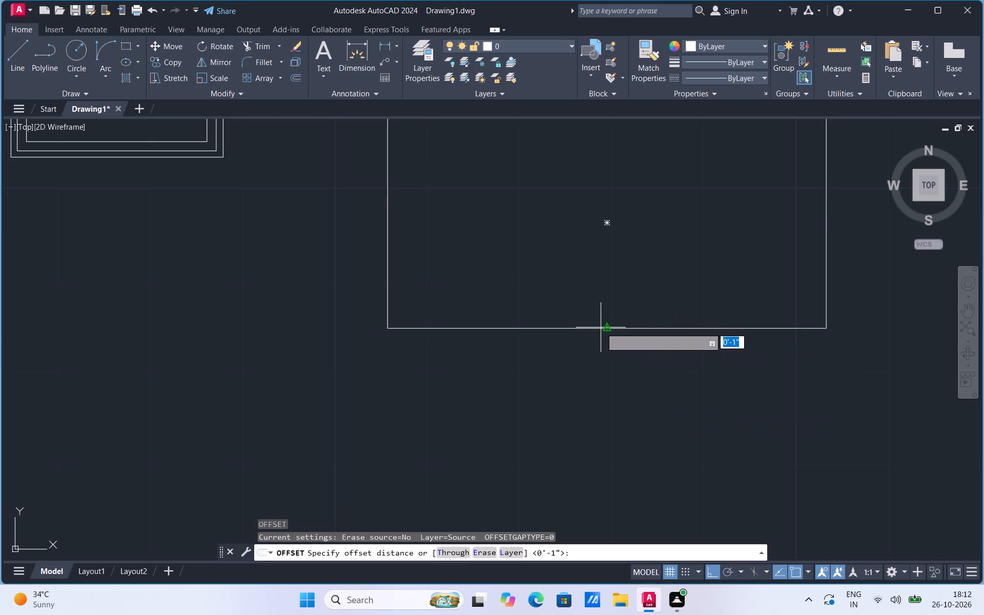
{"action": "left_click", "coordinate": [603, 320]}
{"action": "key", "text": "1"}
{"action": "key", "text": "Return"}
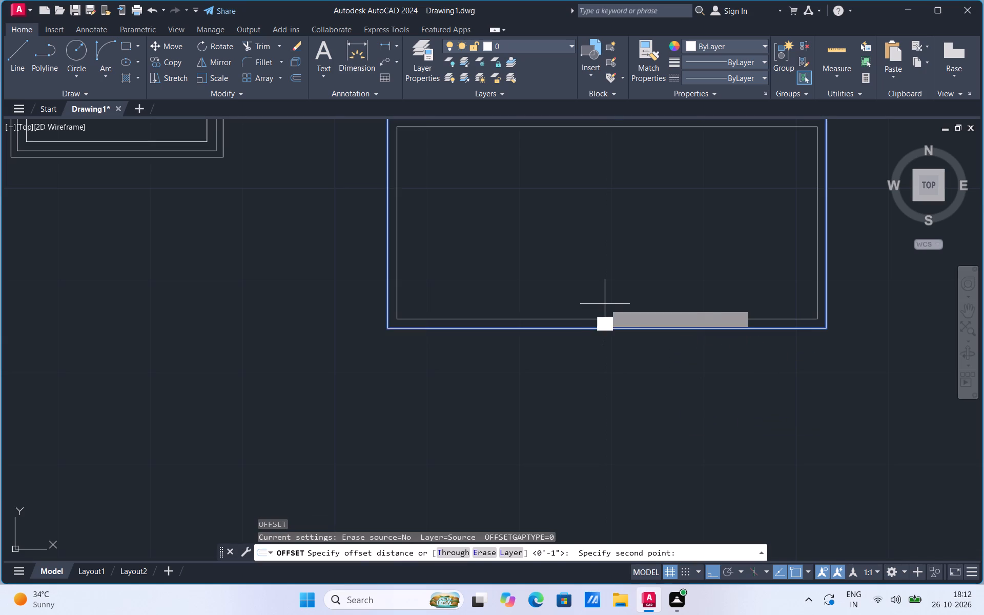
{"action": "left_click", "coordinate": [605, 304]}
Draw a small burner circle in the upper-left part of the inner rectangle.
{"action": "scroll", "coordinate": [551, 403], "scroll_direction": "down", "scroll_amount": 2}
{"action": "scroll", "coordinate": [618, 294], "scroll_direction": "up", "scroll_amount": 2}
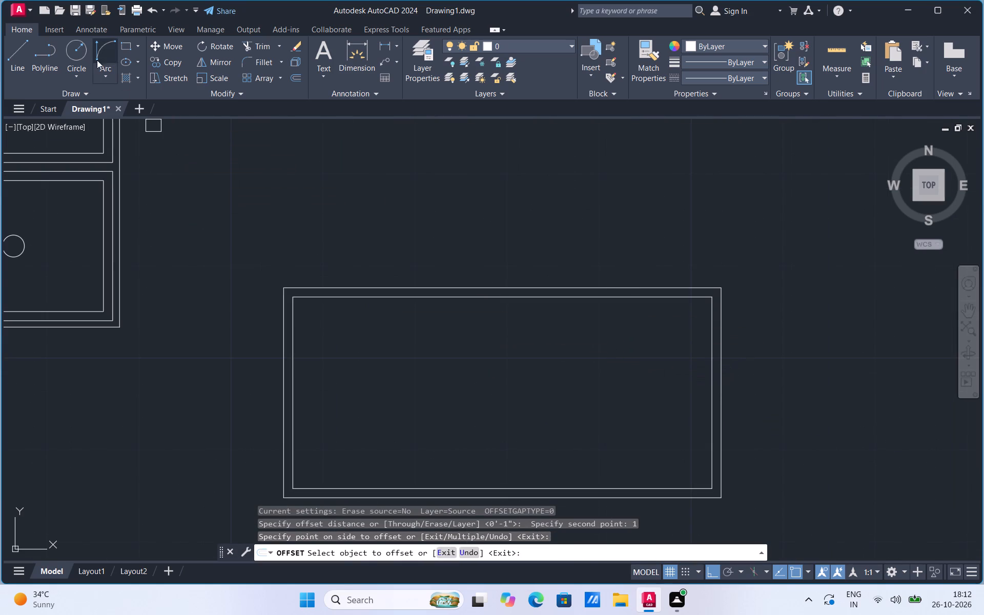
{"action": "left_click", "coordinate": [75, 78]}
{"action": "left_click", "coordinate": [81, 101]}
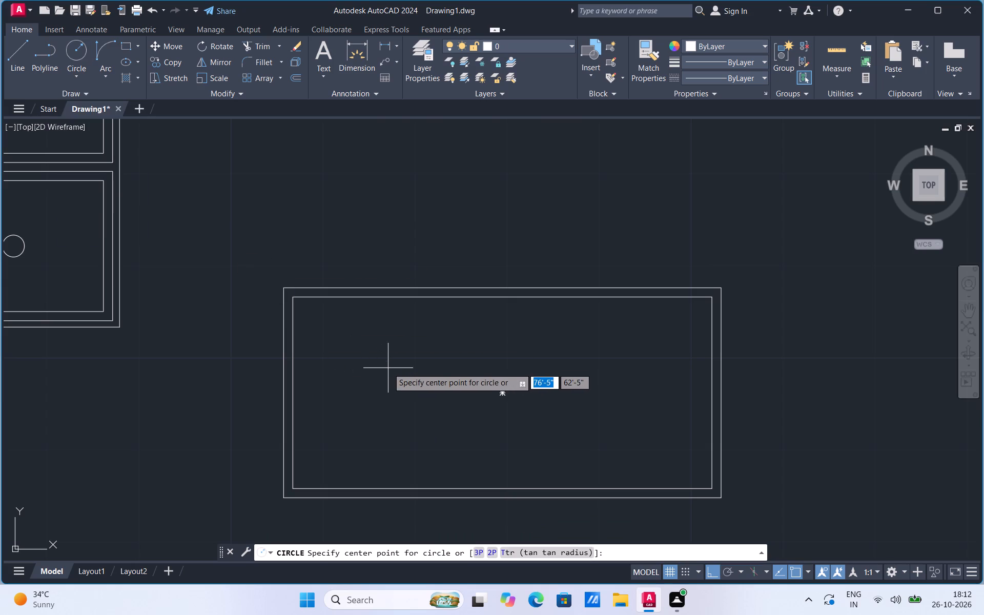
{"action": "left_click", "coordinate": [403, 355]}
{"action": "left_click", "coordinate": [413, 334]}
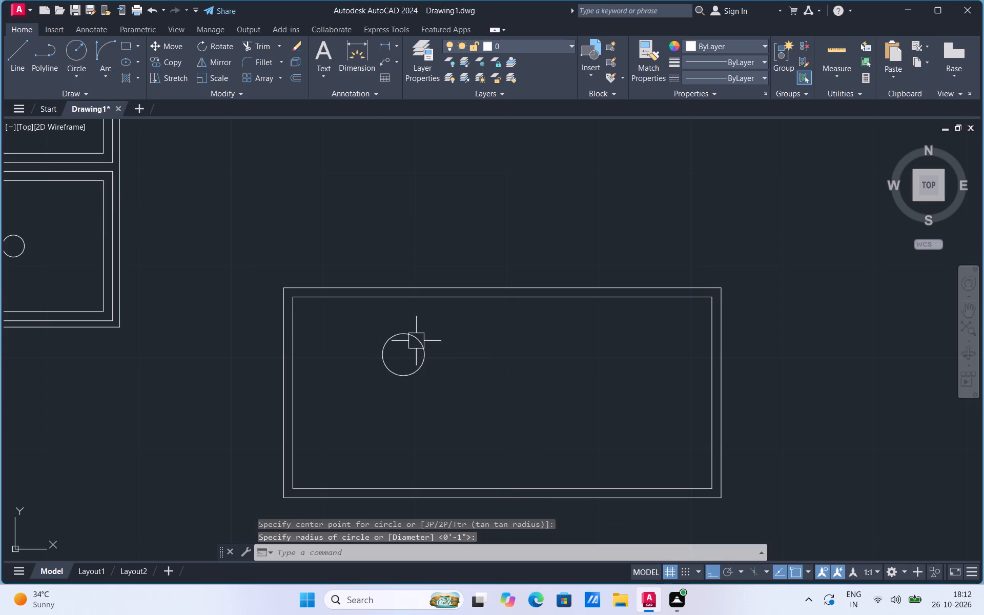
Copy the burner circle horizontally about 1'-8" to the right side of the inner rectangle.
{"action": "left_click", "coordinate": [420, 348]}
{"action": "right_click", "coordinate": [420, 348]}
{"action": "left_click", "coordinate": [463, 141]}
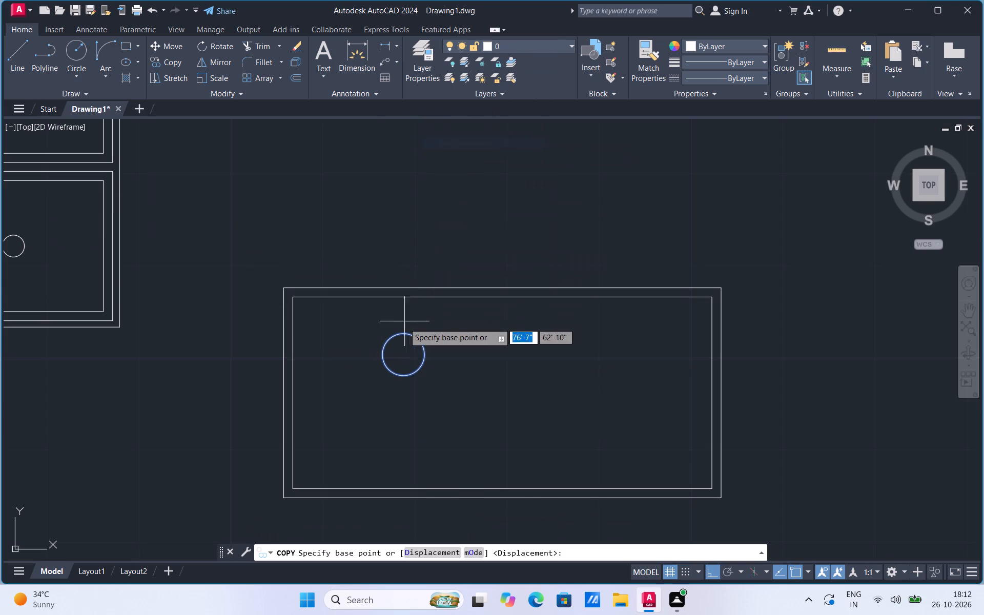
{"action": "left_click", "coordinate": [406, 354]}
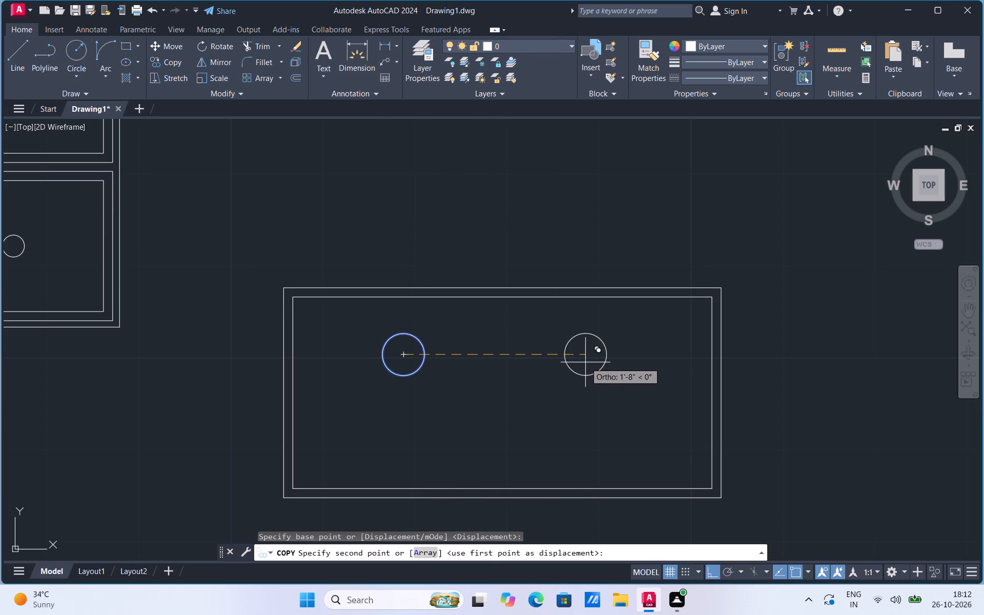
{"action": "left_click", "coordinate": [585, 362]}
{"action": "key", "text": "Escape"}
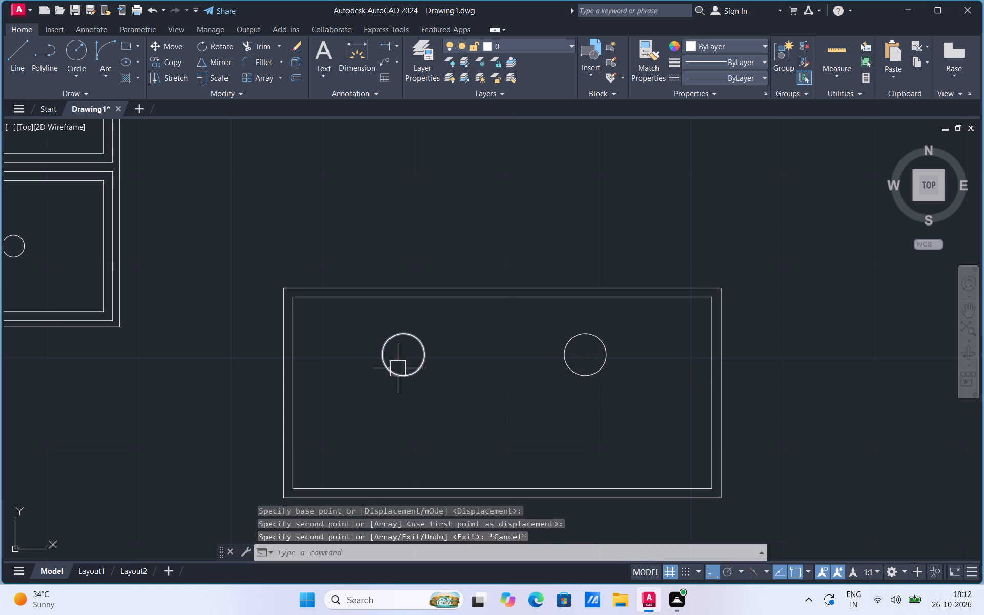
{"action": "left_click", "coordinate": [397, 369]}
{"action": "key", "text": "Escape"}
Draw four lines about 2" long outward from the top, bottom, right and left quadrants of the left burner circle.
{"action": "scroll", "coordinate": [394, 323], "scroll_direction": "up", "scroll_amount": 2}
{"action": "left_click", "coordinate": [15, 56]}
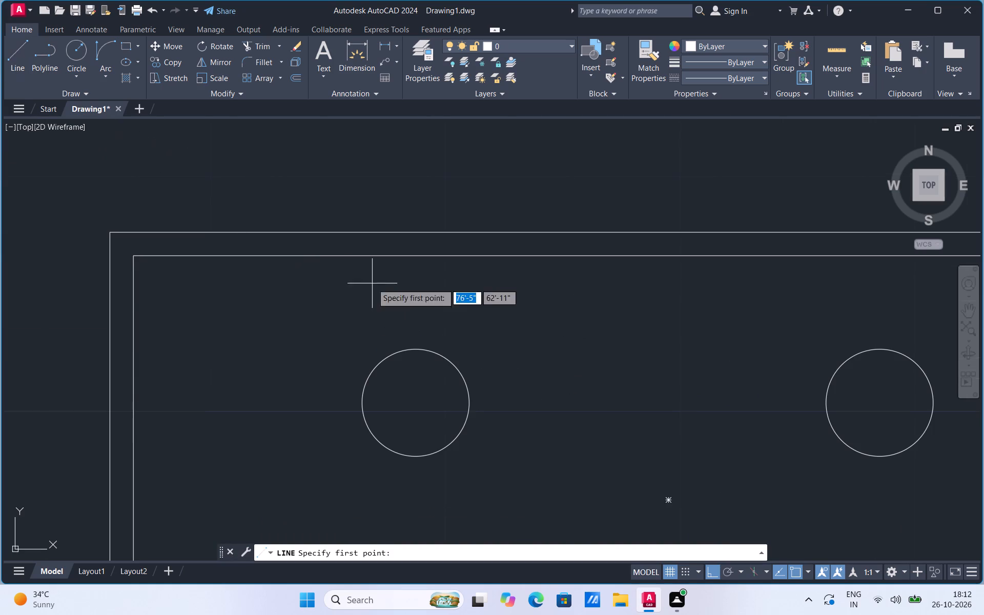
{"action": "left_click", "coordinate": [420, 350]}
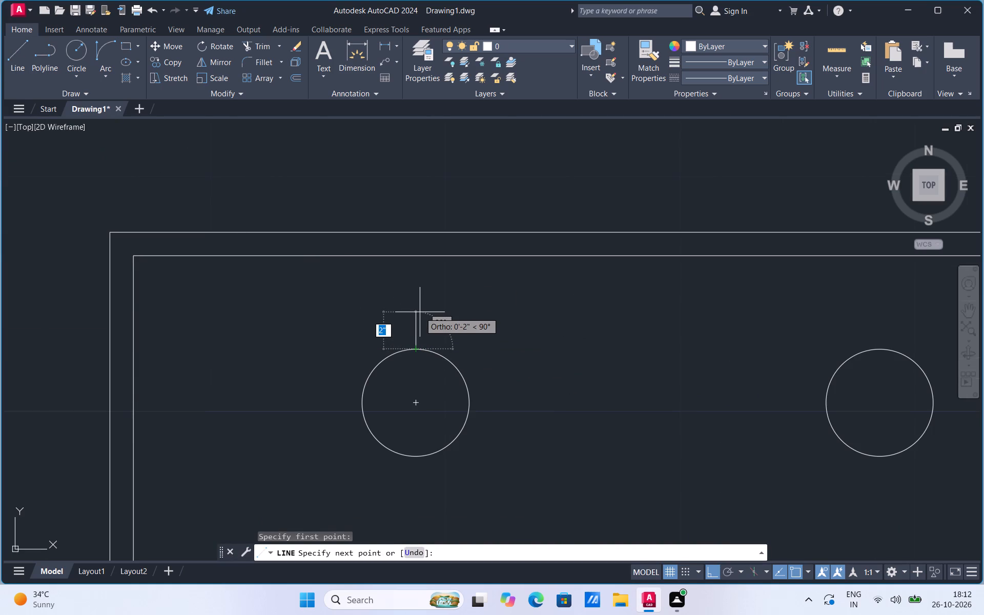
{"action": "left_click", "coordinate": [420, 311]}
{"action": "left_click", "coordinate": [23, 67]}
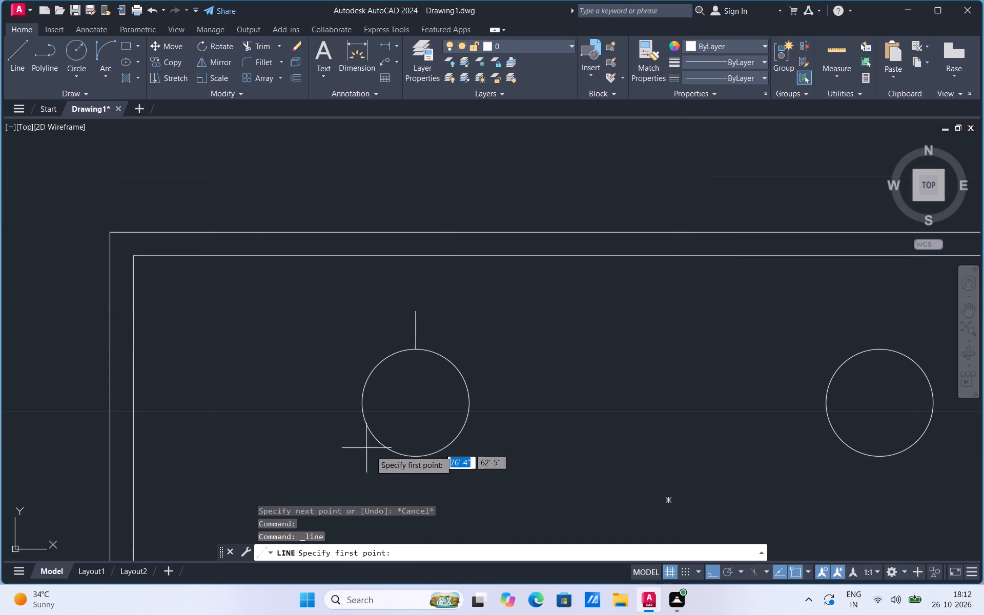
{"action": "left_click", "coordinate": [415, 459]}
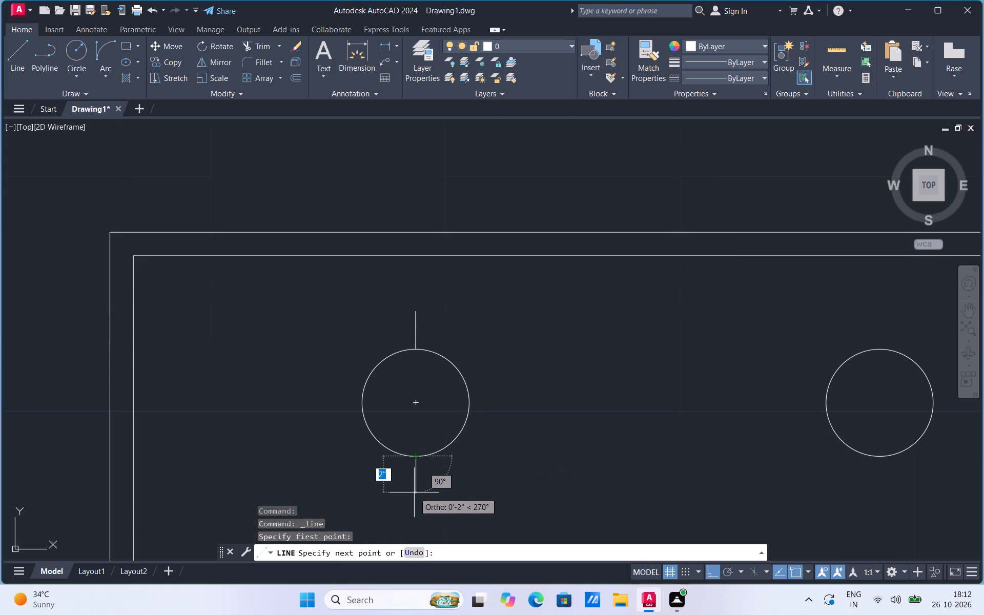
{"action": "left_click", "coordinate": [414, 493]}
{"action": "left_click", "coordinate": [21, 64]}
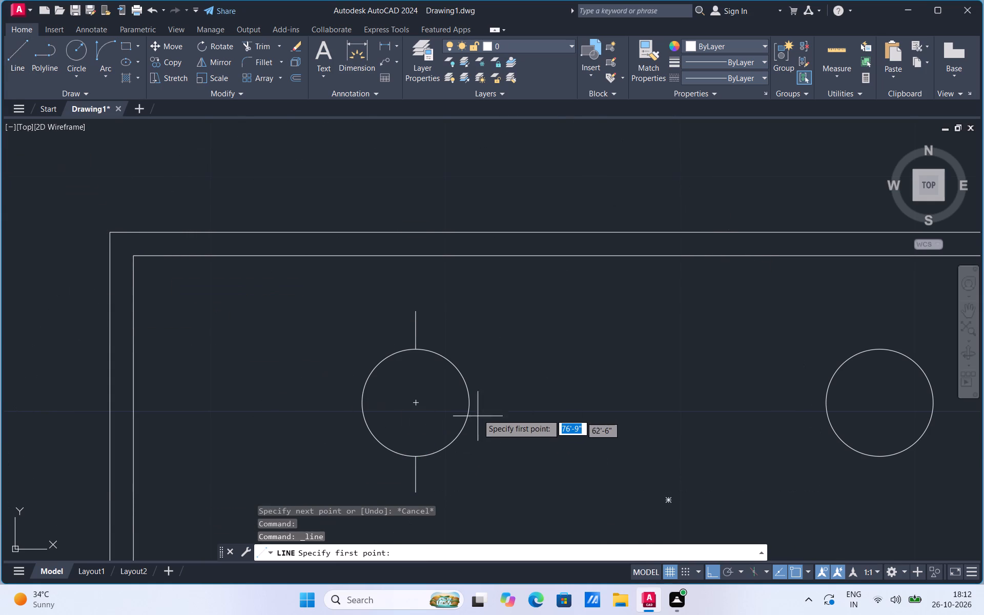
{"action": "left_click", "coordinate": [470, 404]}
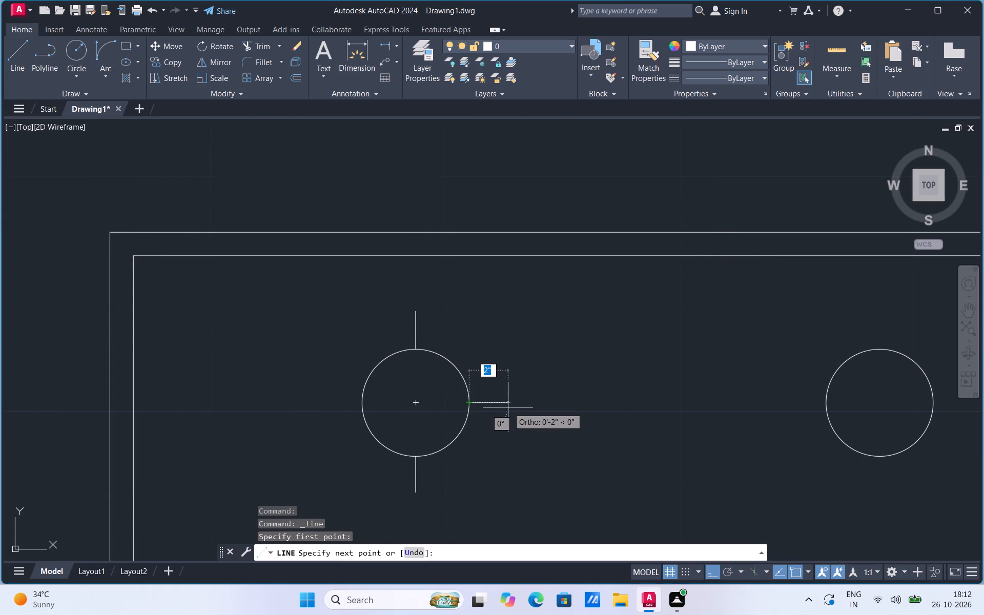
{"action": "left_click", "coordinate": [508, 407]}
{"action": "left_click", "coordinate": [29, 64]}
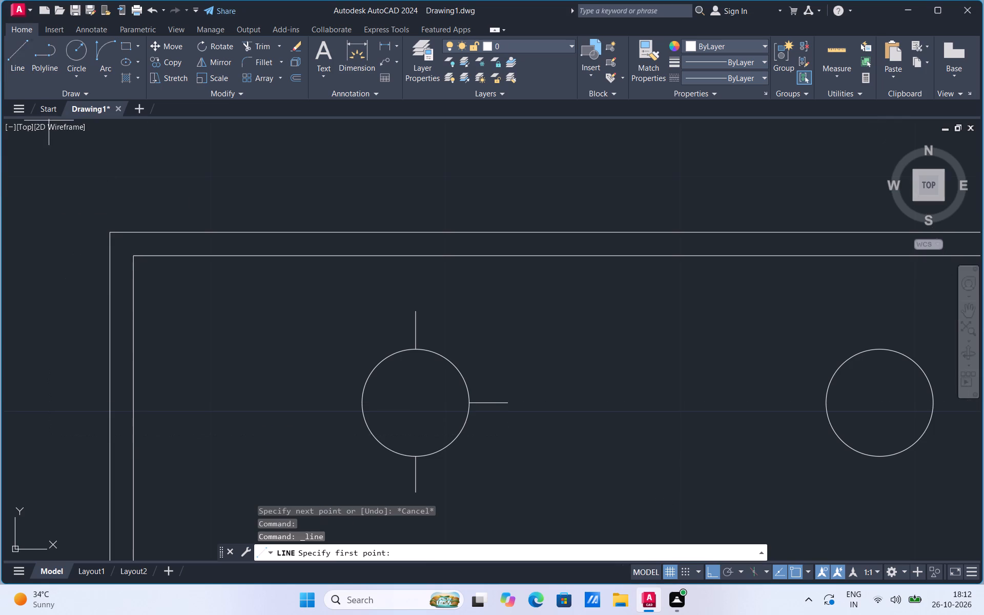
{"action": "left_click", "coordinate": [359, 401]}
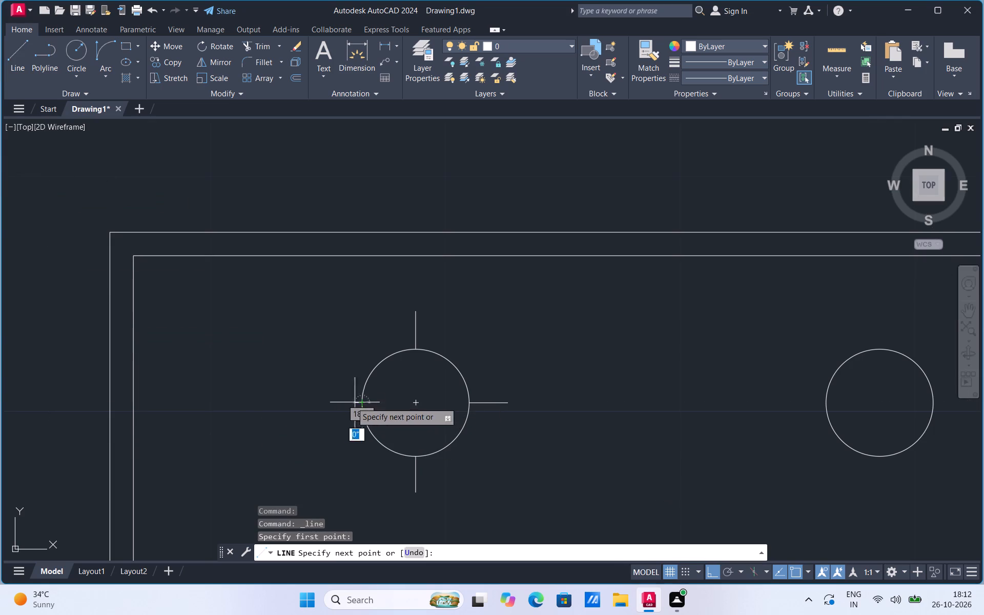
{"action": "left_click", "coordinate": [322, 401]}
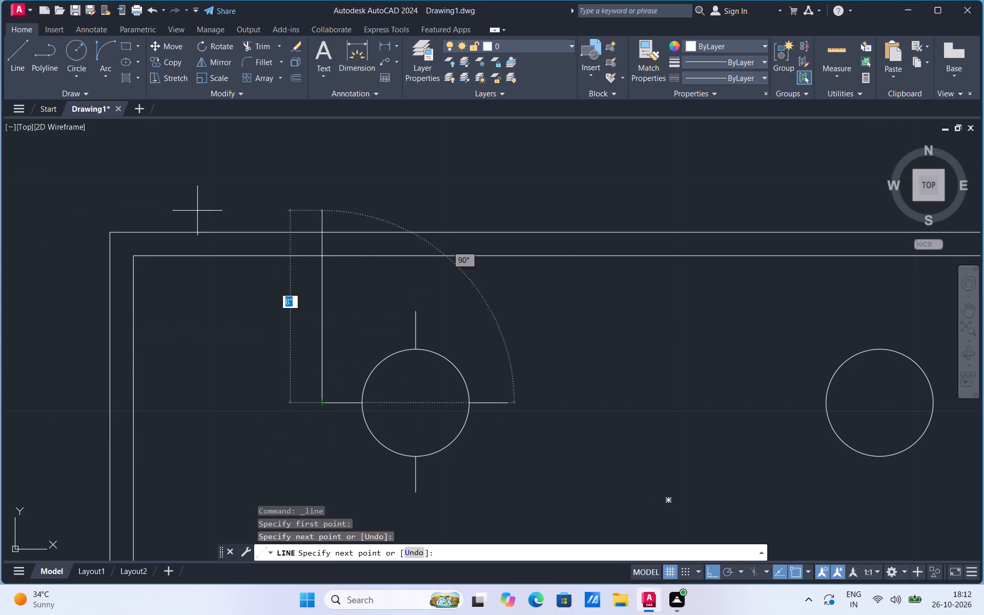
With Ortho off, draw diagonal rays outward from the left burner circle, running the upper-right line through the circle from its lower-left edge.
{"action": "left_click", "coordinate": [14, 65]}
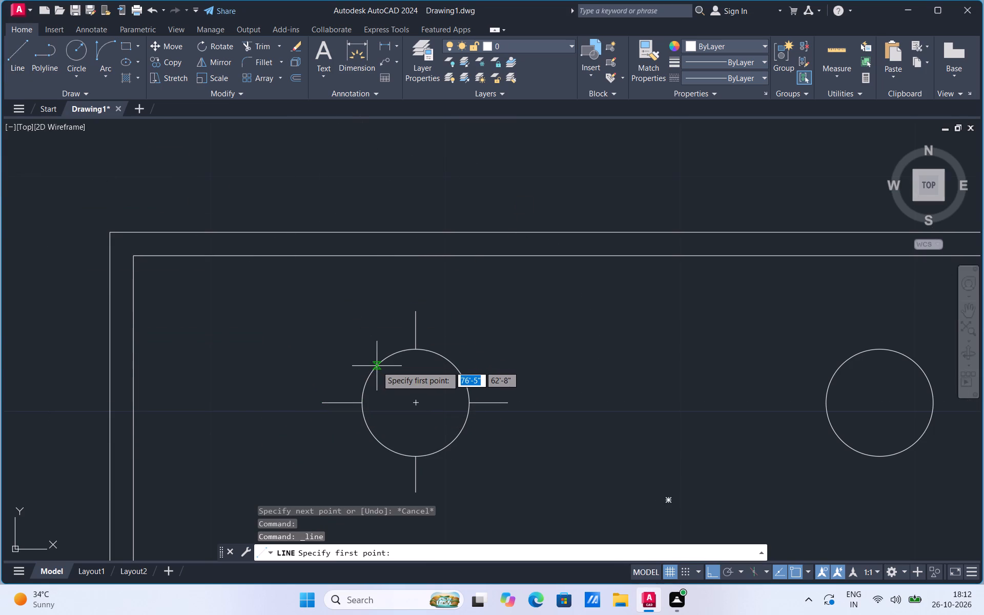
{"action": "left_click", "coordinate": [379, 365]}
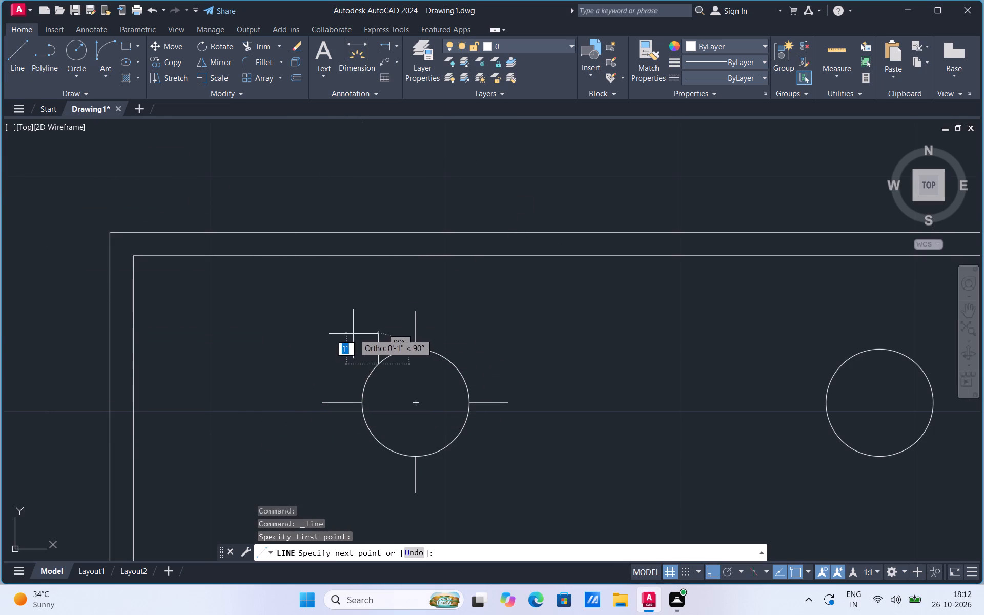
{"action": "left_click", "coordinate": [713, 573]}
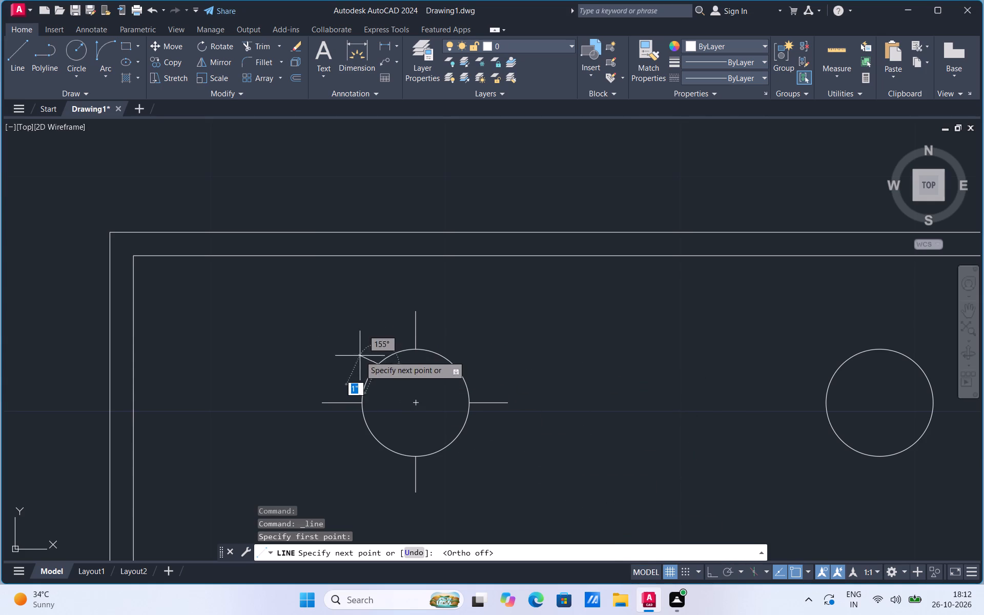
{"action": "left_click", "coordinate": [346, 335]}
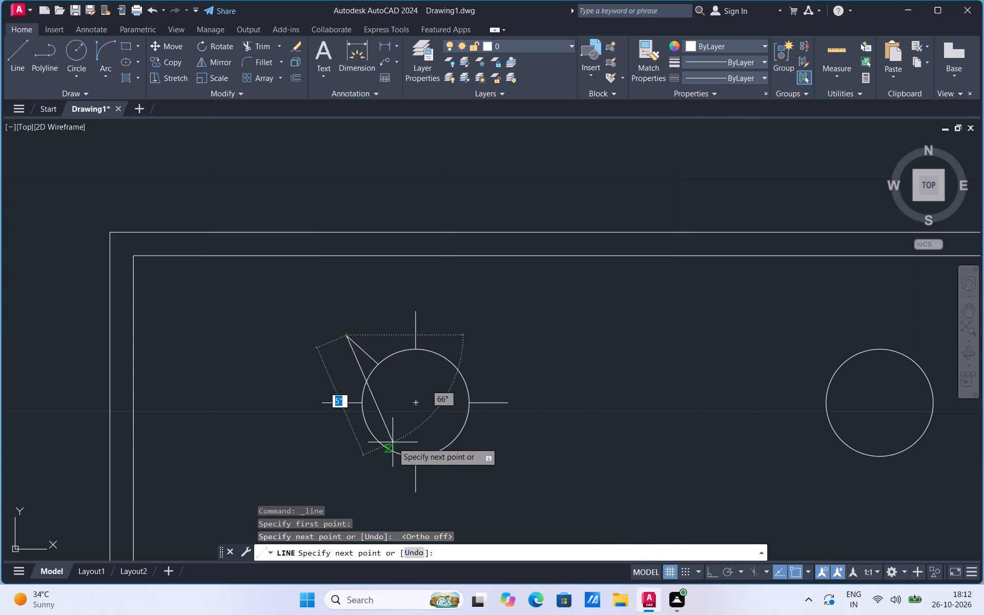
{"action": "left_click", "coordinate": [13, 69]}
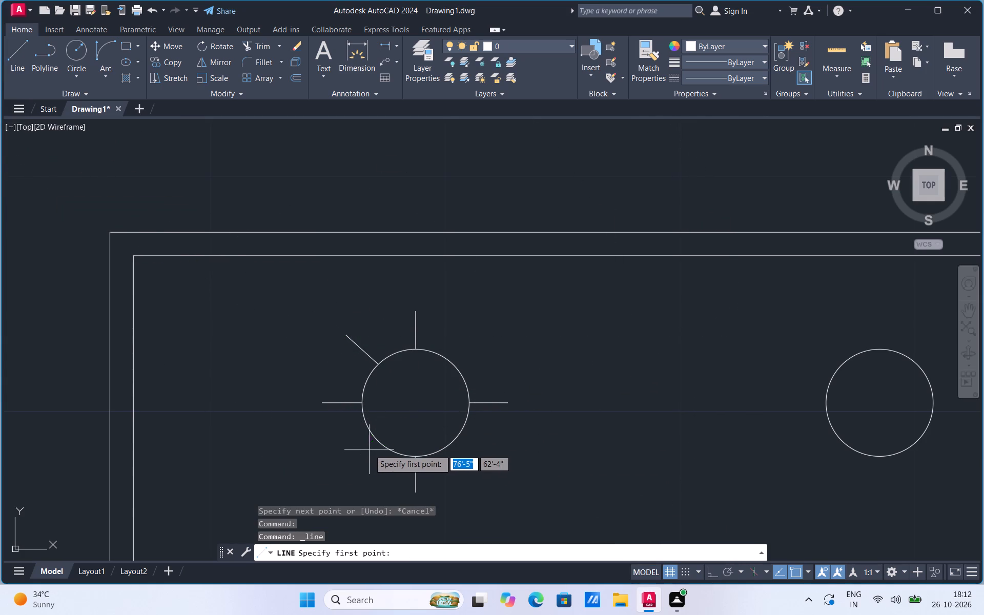
{"action": "left_click", "coordinate": [377, 444]}
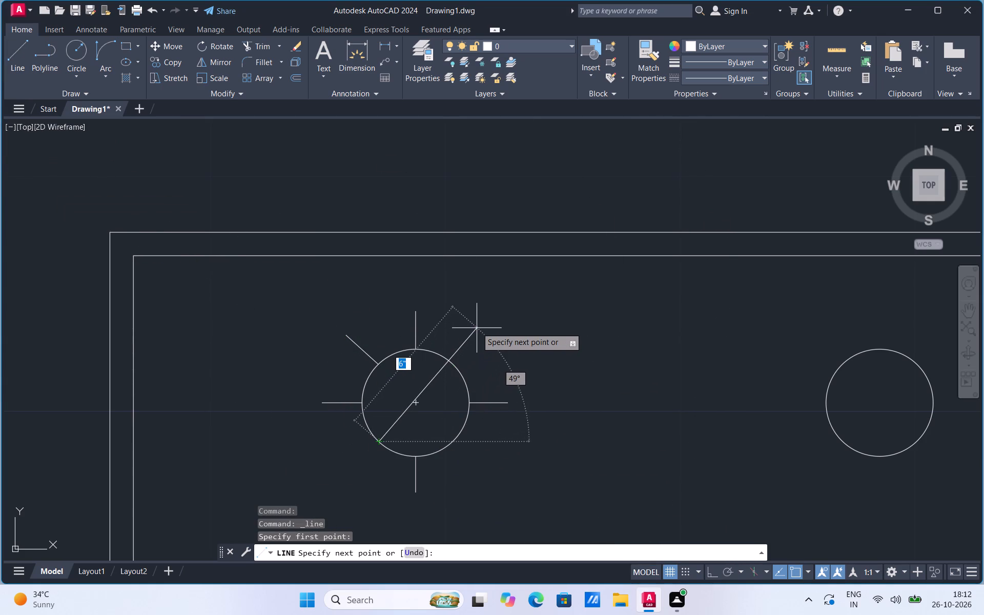
{"action": "left_click", "coordinate": [478, 327]}
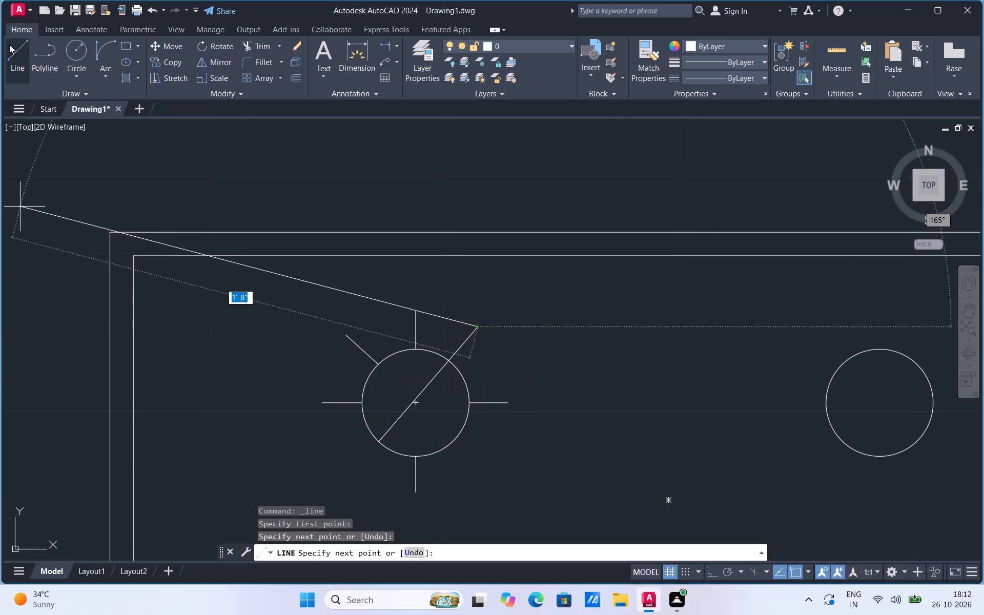
{"action": "left_click", "coordinate": [10, 46]}
{"action": "left_click", "coordinate": [378, 441]}
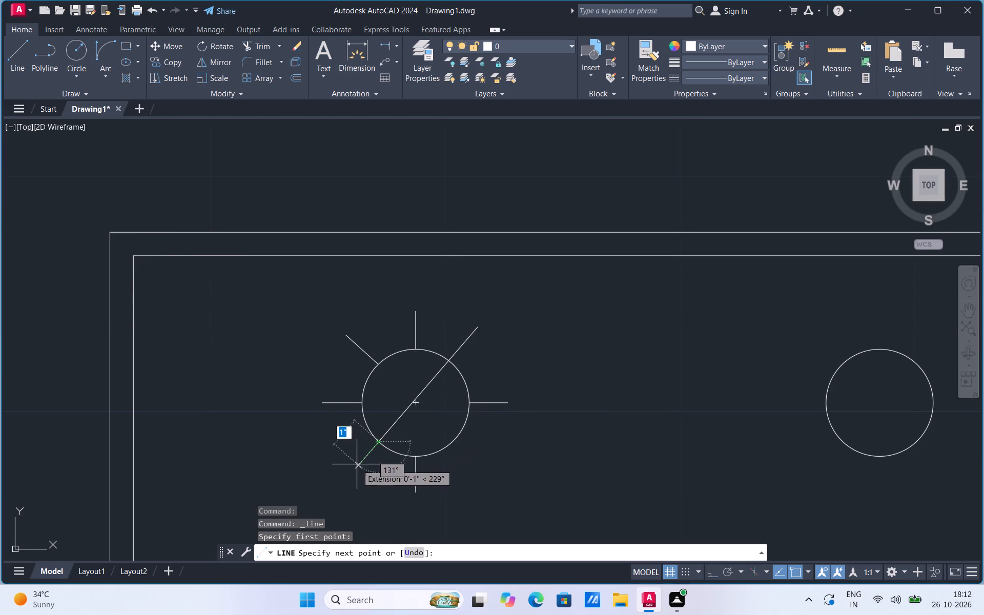
{"action": "left_click", "coordinate": [349, 471]}
{"action": "left_click", "coordinate": [14, 66]}
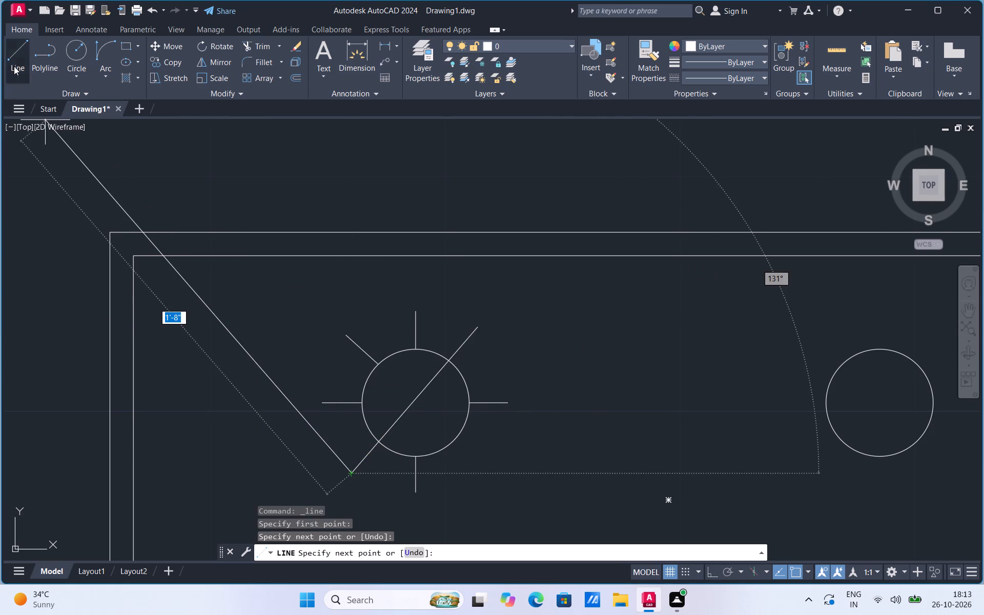
{"action": "left_click", "coordinate": [456, 440]}
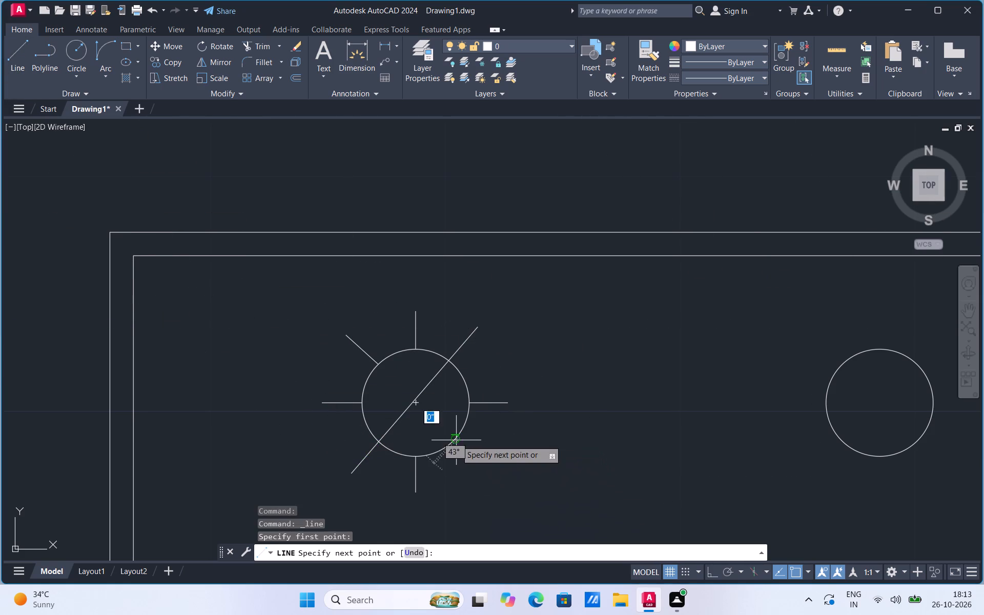
{"action": "left_click", "coordinate": [489, 477]}
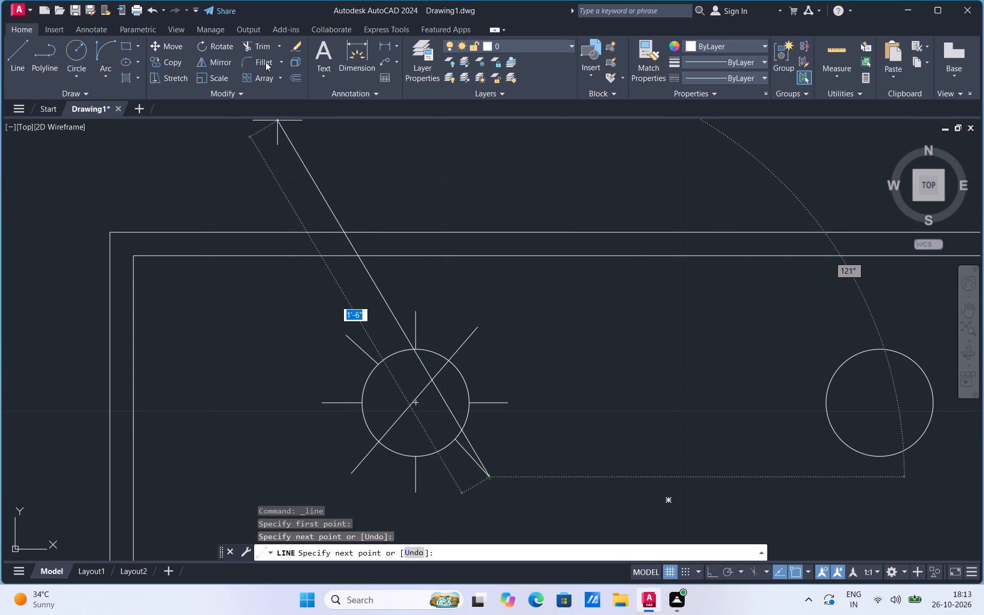
Trim away the diagonal line segment inside the left burner circle.
{"action": "left_click", "coordinate": [261, 50]}
{"action": "left_click", "coordinate": [405, 407]}
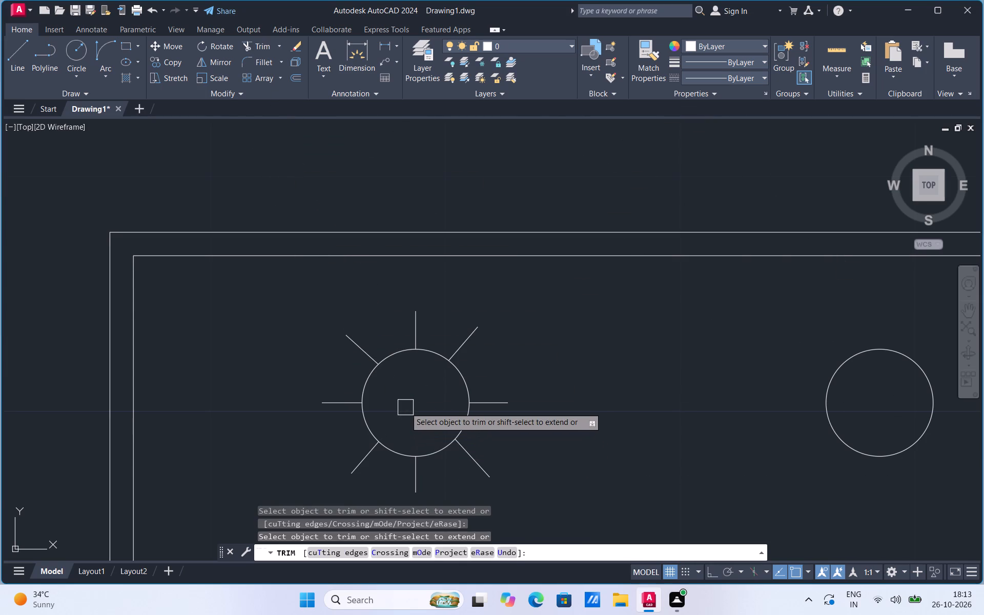
{"action": "key", "text": "Escape"}
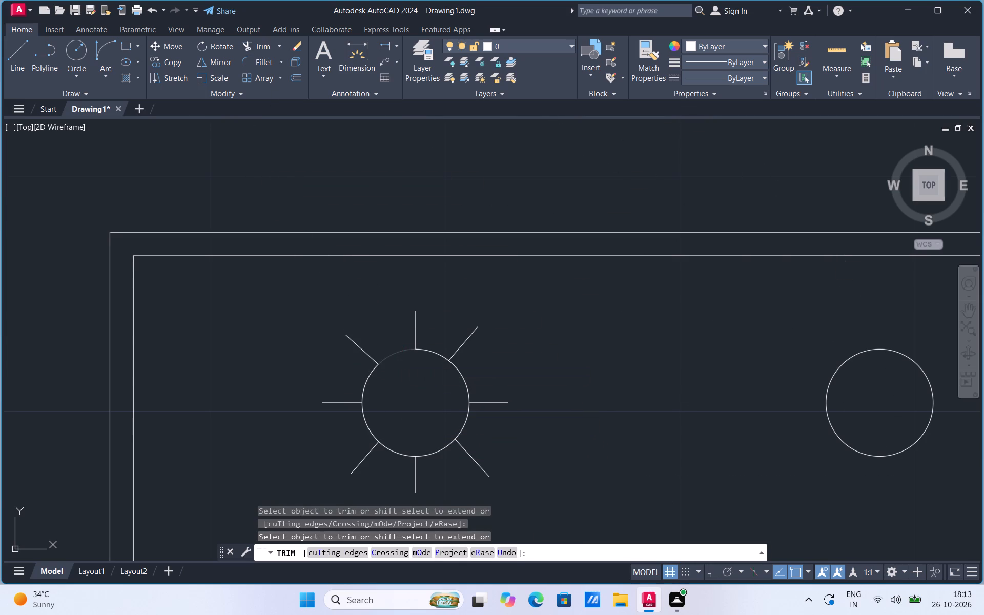
Offset the left burner circle inward twice by a picked distance of about 1" to form two concentric inner rings.
{"action": "left_click", "coordinate": [404, 354]}
{"action": "key", "text": "o"}
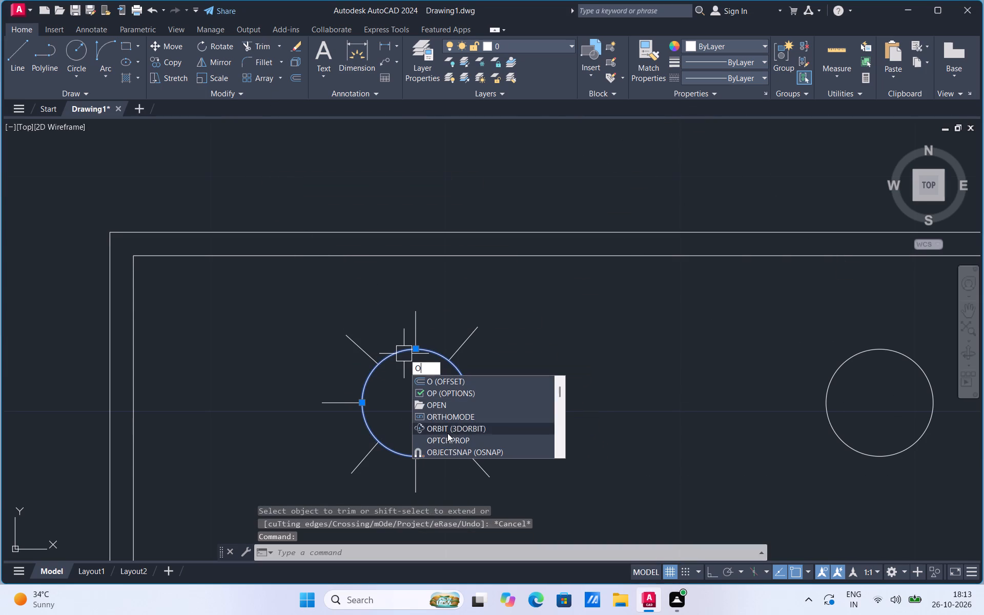
{"action": "left_click", "coordinate": [459, 381]}
{"action": "left_click", "coordinate": [400, 355]}
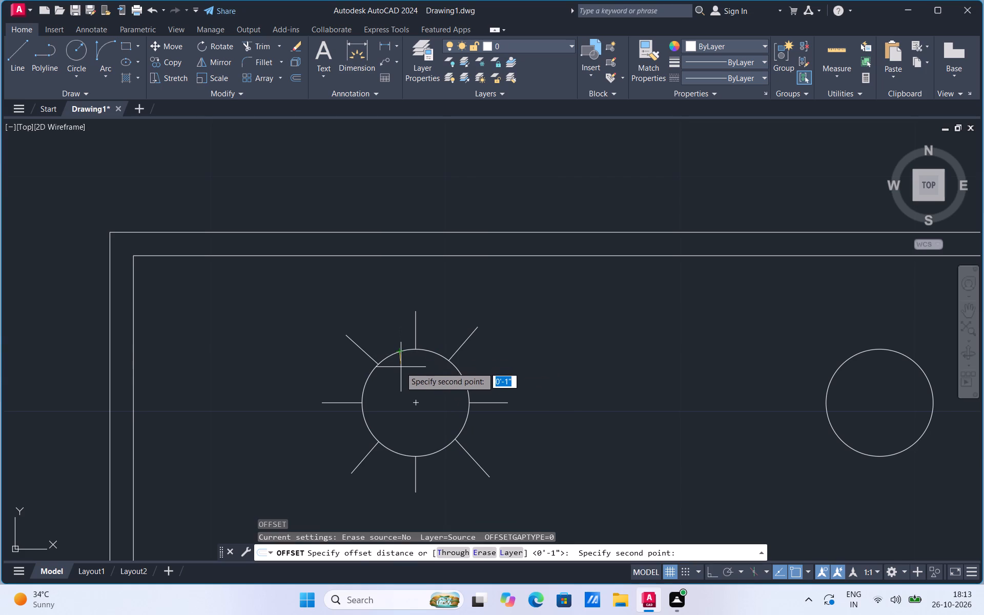
{"action": "left_click", "coordinate": [400, 367]}
{"action": "left_click", "coordinate": [400, 374]}
{"action": "left_click", "coordinate": [419, 364]}
{"action": "left_click", "coordinate": [412, 384]}
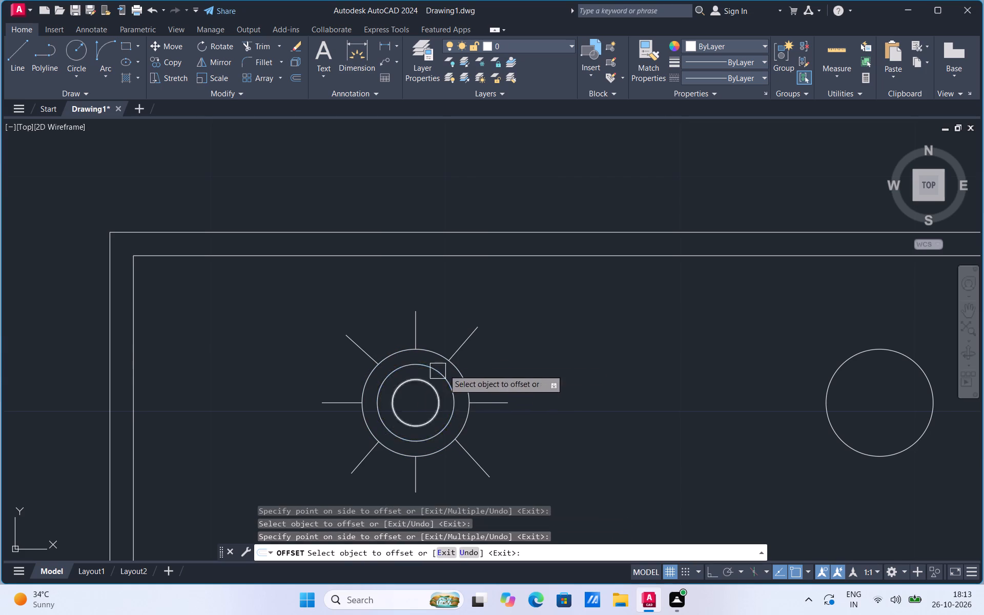
{"action": "scroll", "coordinate": [499, 365], "scroll_direction": "down", "scroll_amount": 2}
{"action": "key", "text": "Escape"}
Delete the plain burner circle on the right side of the cooktop.
{"action": "left_click", "coordinate": [637, 397]}
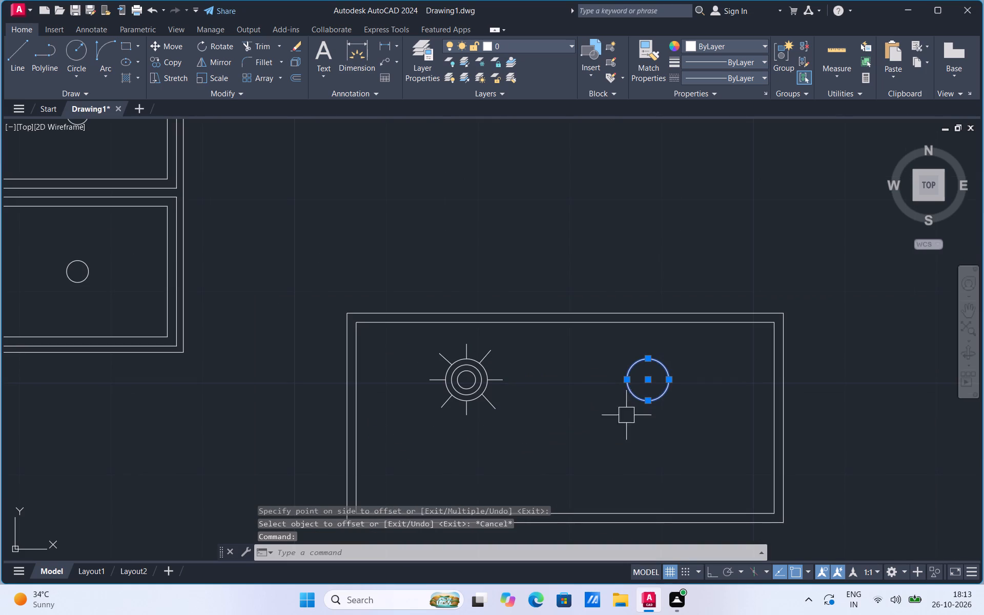
{"action": "key", "text": "Delete"}
With Ortho on, copy the complete left burner horizontally just over 1'-6" to the upper-right part of the cooktop.
{"action": "left_click", "coordinate": [429, 451]}
{"action": "left_click", "coordinate": [510, 340]}
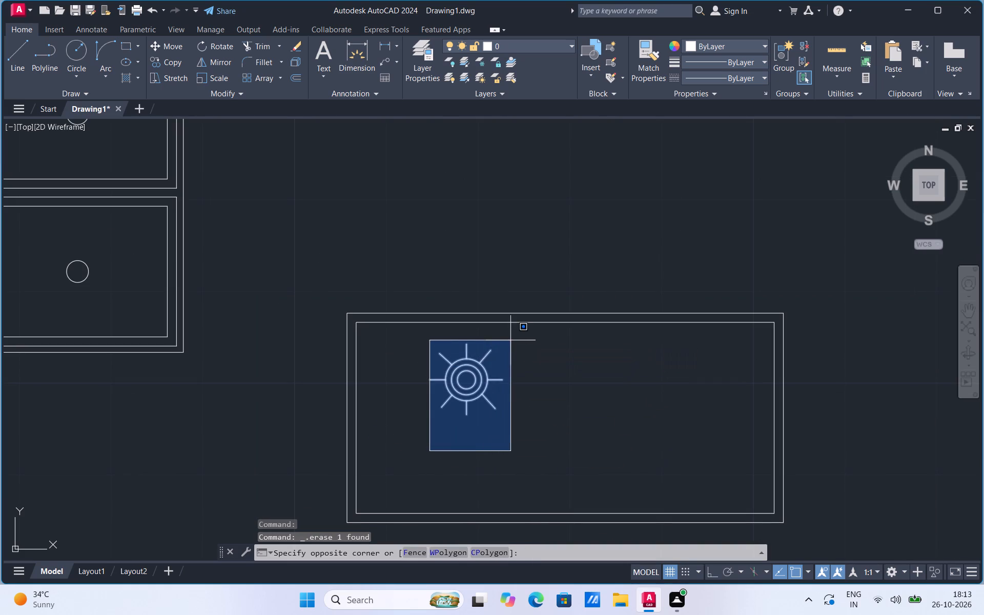
{"action": "right_click", "coordinate": [493, 377]}
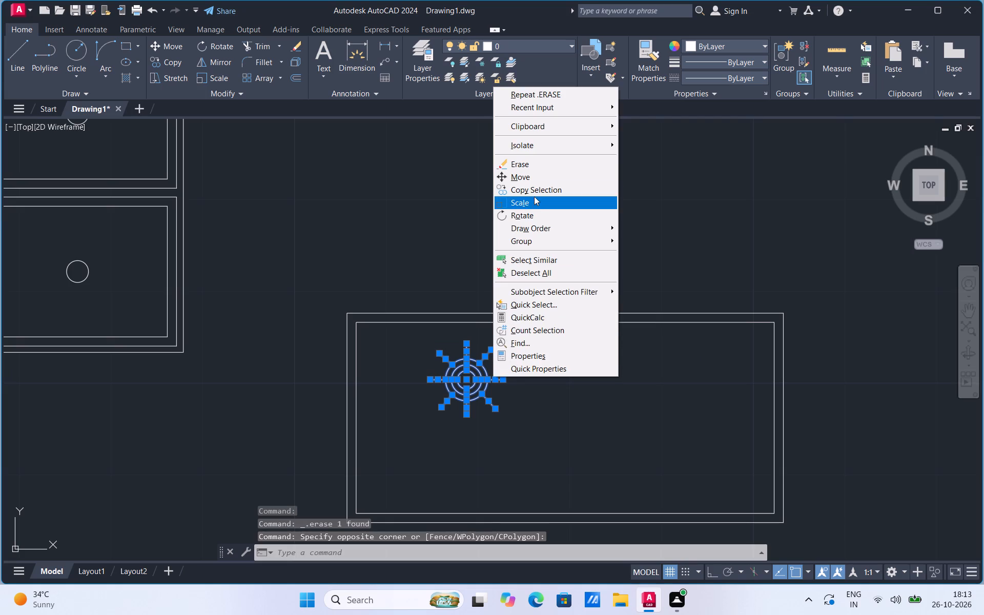
{"action": "left_click", "coordinate": [535, 195]}
{"action": "left_click", "coordinate": [469, 366]}
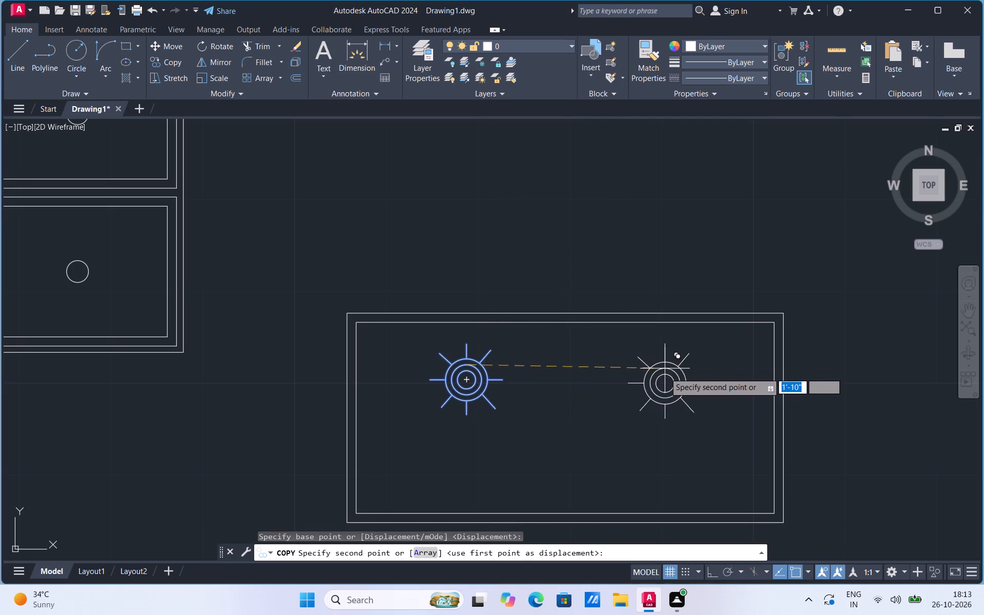
{"action": "left_click", "coordinate": [711, 570]}
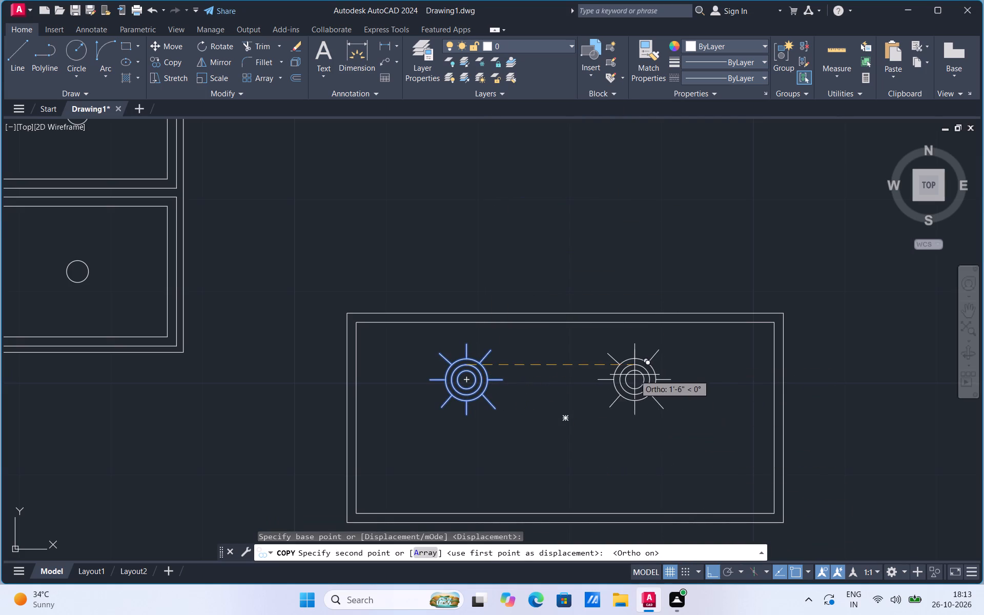
{"action": "left_click", "coordinate": [642, 375]}
{"action": "key", "text": "Escape"}
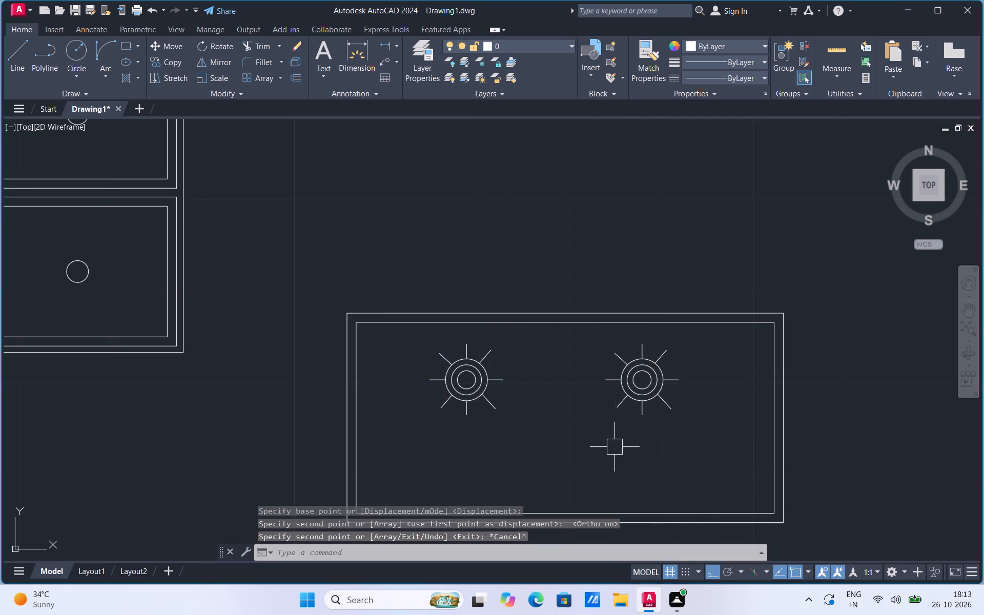
Copy the upper-right burner straight down from its centre to the lower-right part of the cooktop.
{"action": "left_click", "coordinate": [599, 428]}
{"action": "left_click", "coordinate": [678, 333]}
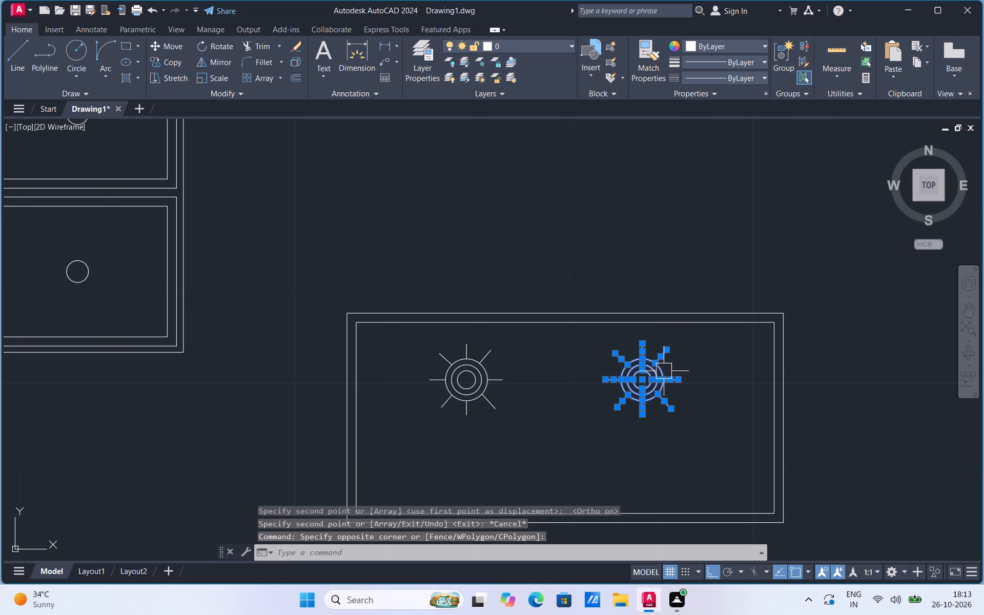
{"action": "right_click", "coordinate": [664, 371]}
{"action": "left_click", "coordinate": [711, 187]}
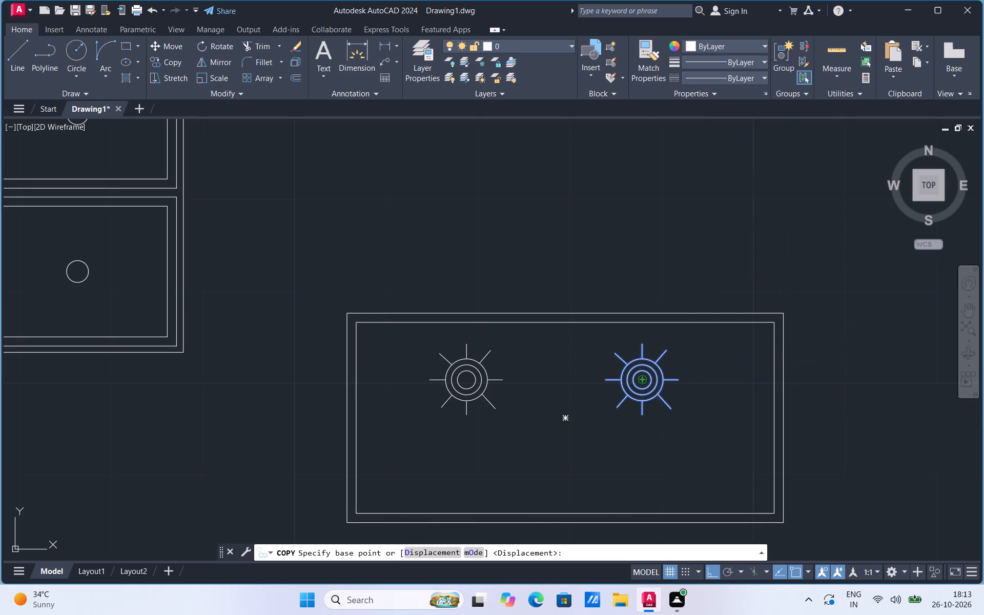
{"action": "left_click", "coordinate": [646, 378]}
{"action": "left_click", "coordinate": [642, 470]}
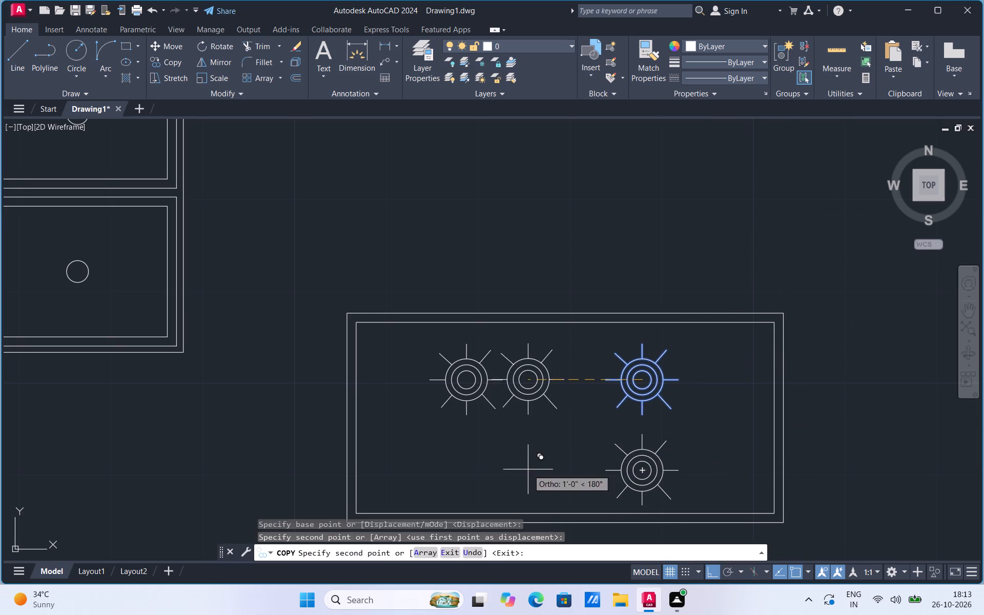
{"action": "key", "text": "Escape"}
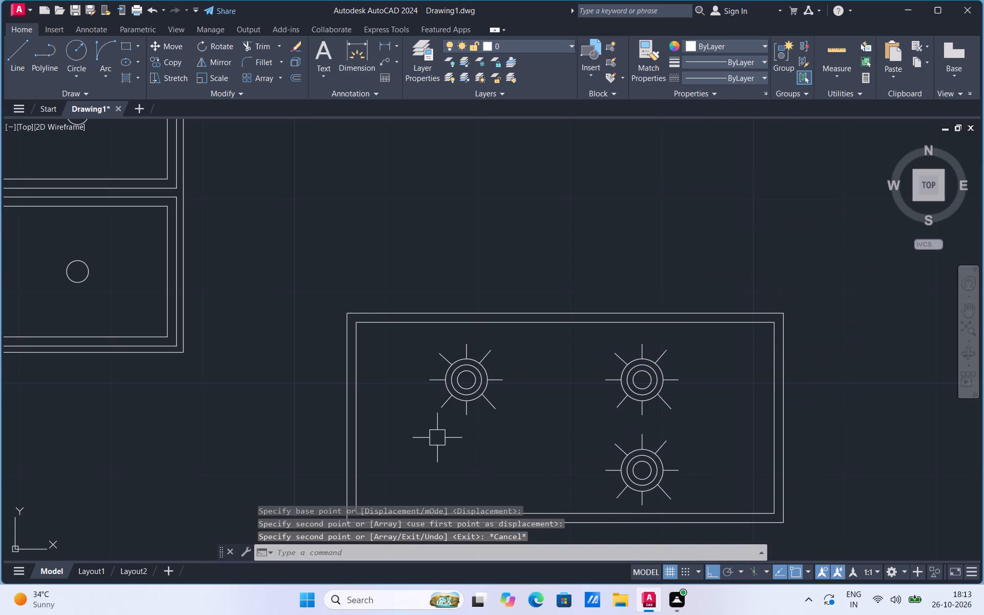
Copy the upper-left burner straight down about 10", level with the lower-right burner.
{"action": "left_click", "coordinate": [414, 439]}
{"action": "left_click", "coordinate": [534, 337]}
{"action": "right_click", "coordinate": [513, 371]}
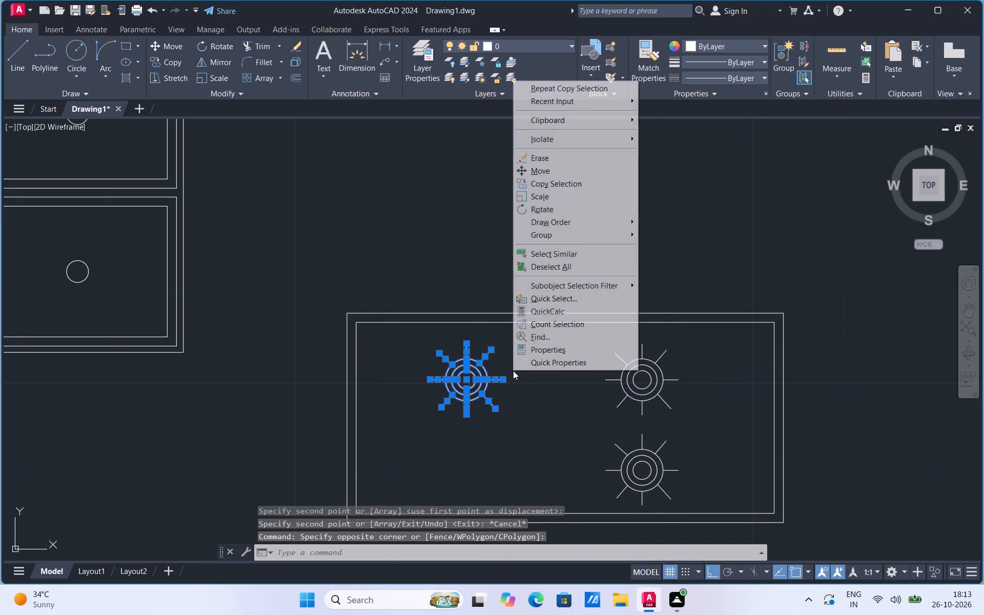
{"action": "left_click", "coordinate": [573, 187]}
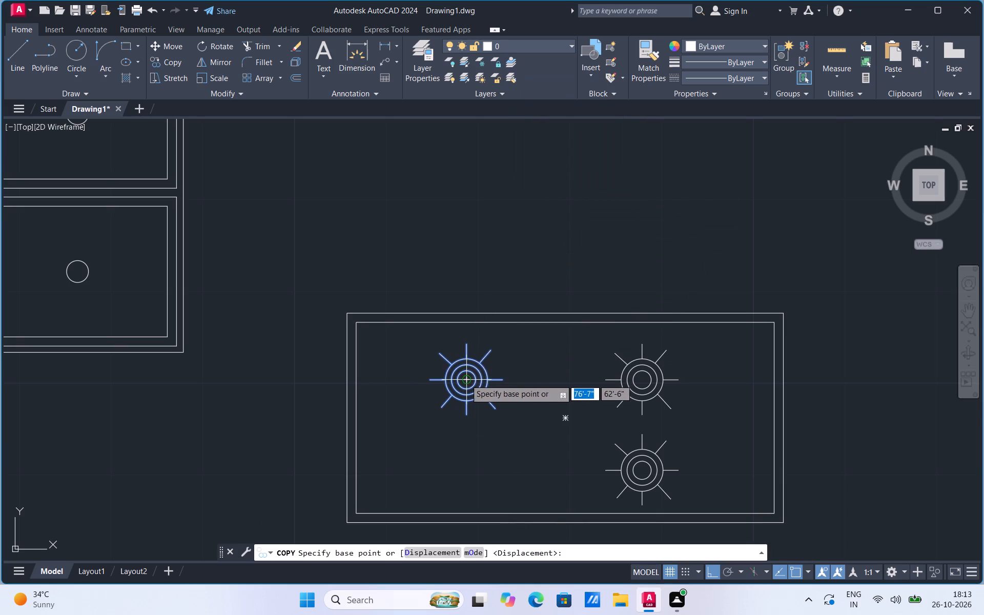
{"action": "left_click", "coordinate": [465, 380]}
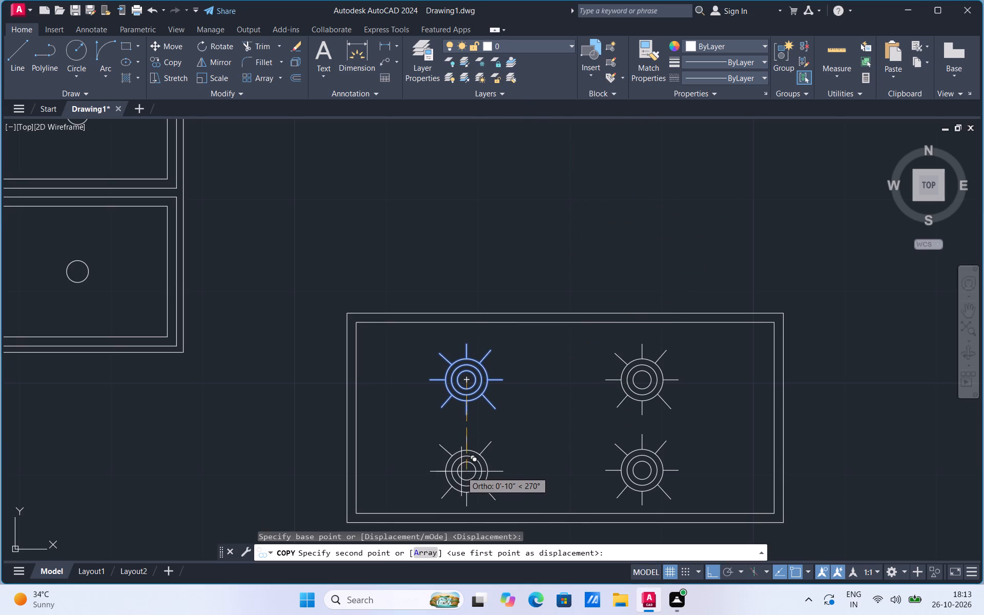
{"action": "left_click", "coordinate": [462, 470]}
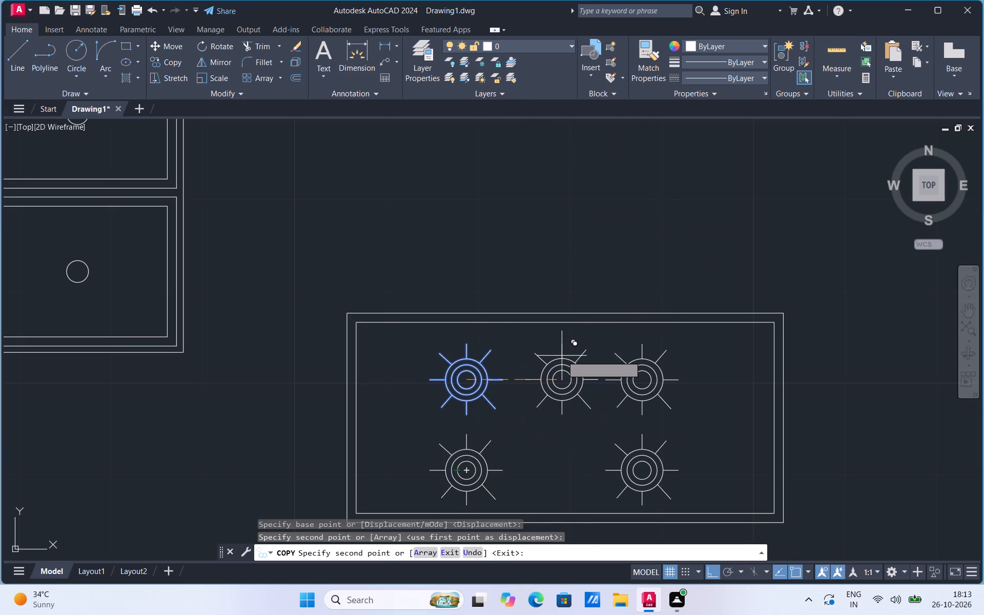
{"action": "key", "text": "Escape"}
Explode the inner and outer cooktop rectangles into separate lines.
{"action": "scroll", "coordinate": [546, 294], "scroll_direction": "down", "scroll_amount": 2}
{"action": "scroll", "coordinate": [472, 350], "scroll_direction": "up", "scroll_amount": 3}
{"action": "left_click", "coordinate": [466, 344]}
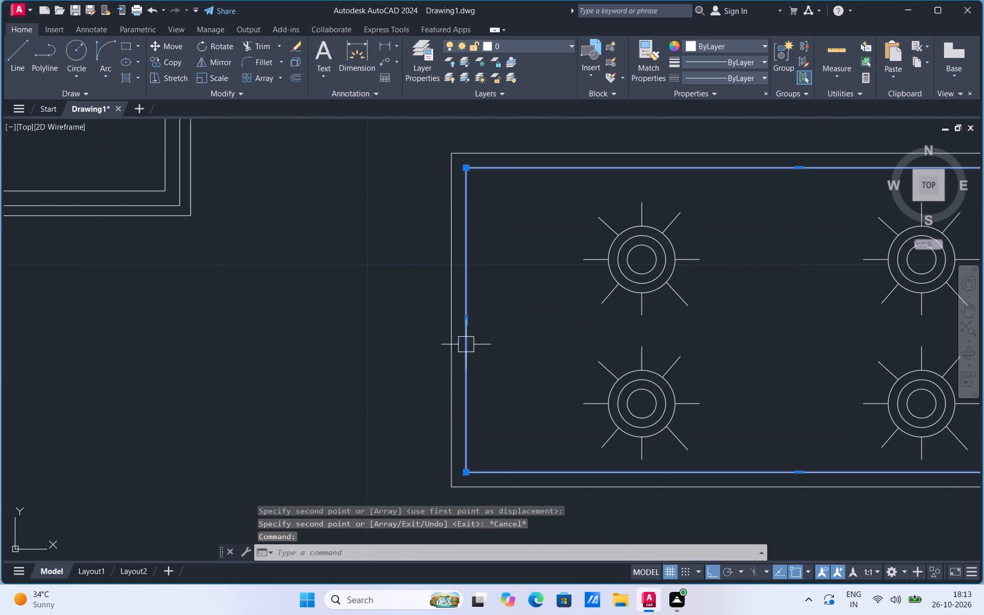
{"action": "key", "text": "e"}
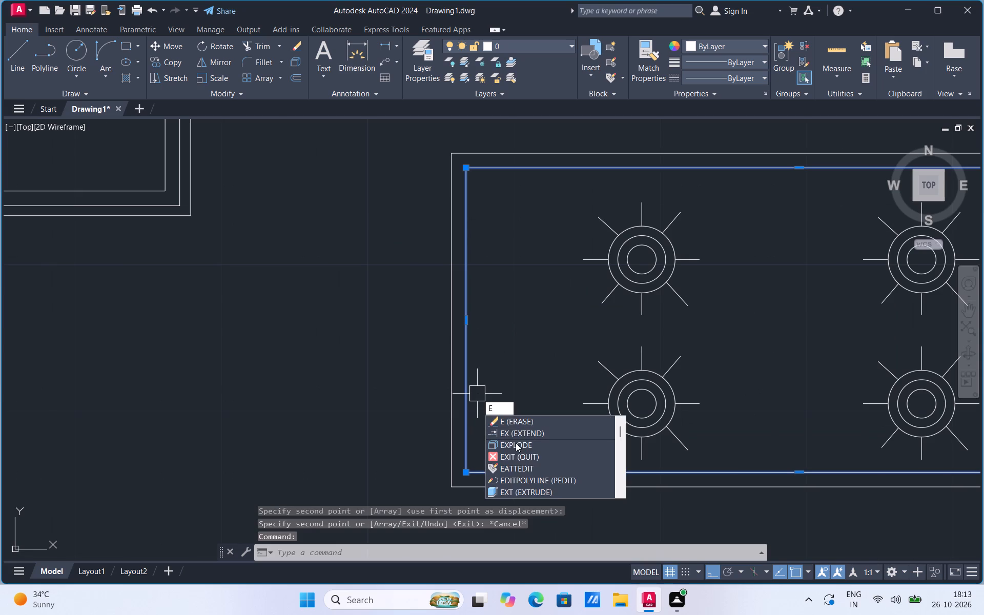
{"action": "left_click", "coordinate": [516, 443]}
{"action": "left_click", "coordinate": [449, 419]}
{"action": "key", "text": "e"}
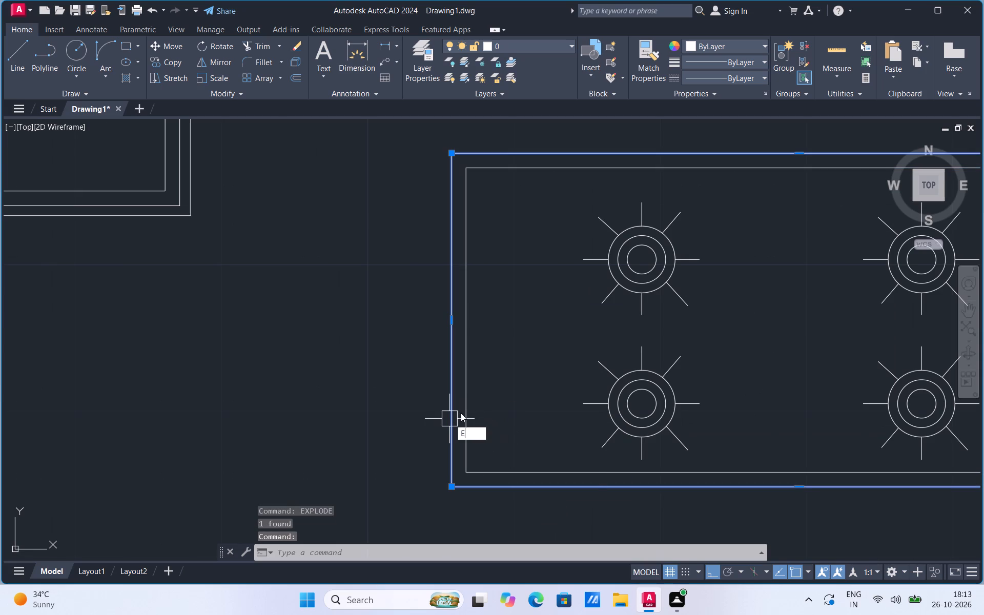
{"action": "left_click", "coordinate": [495, 468]}
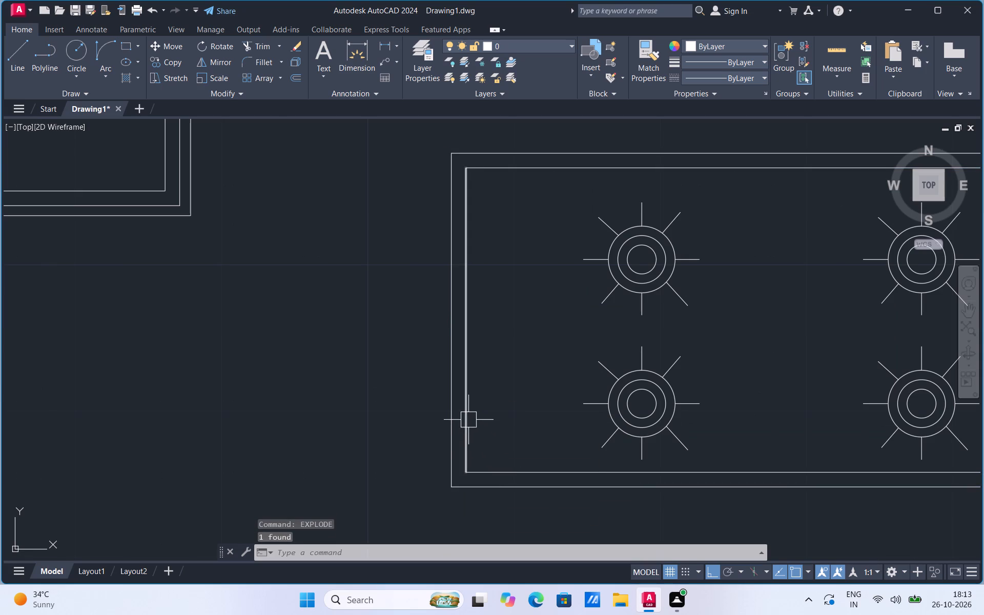
Move the cooktop's inner and outer left side lines horizontally inward, closer to the left burners.
{"action": "left_click", "coordinate": [468, 419]}
{"action": "left_click", "coordinate": [455, 430]}
{"action": "right_click", "coordinate": [455, 430]}
{"action": "left_click", "coordinate": [491, 232]}
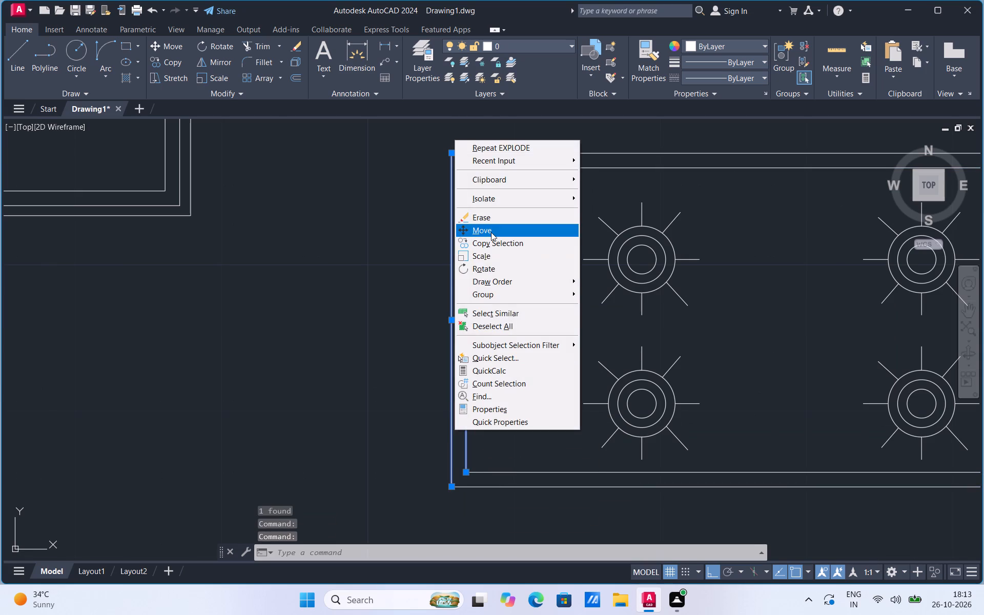
{"action": "left_click", "coordinate": [464, 472]}
{"action": "left_click", "coordinate": [512, 471]}
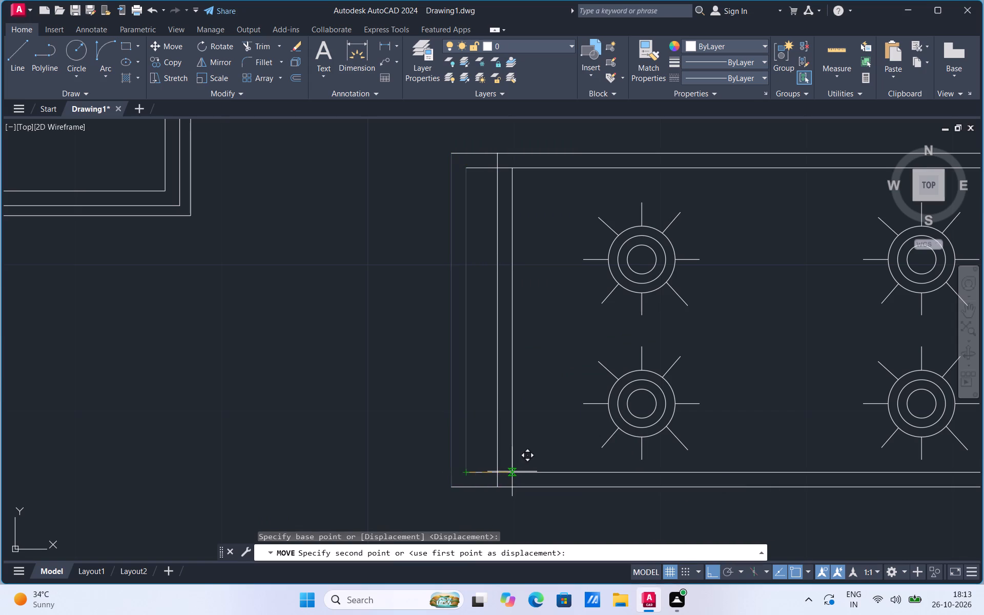
Move the cooktop's inner and outer right side lines horizontally inward, closer to the right burners.
{"action": "scroll", "coordinate": [406, 458], "scroll_direction": "down", "scroll_amount": 2}
{"action": "left_click", "coordinate": [690, 412]}
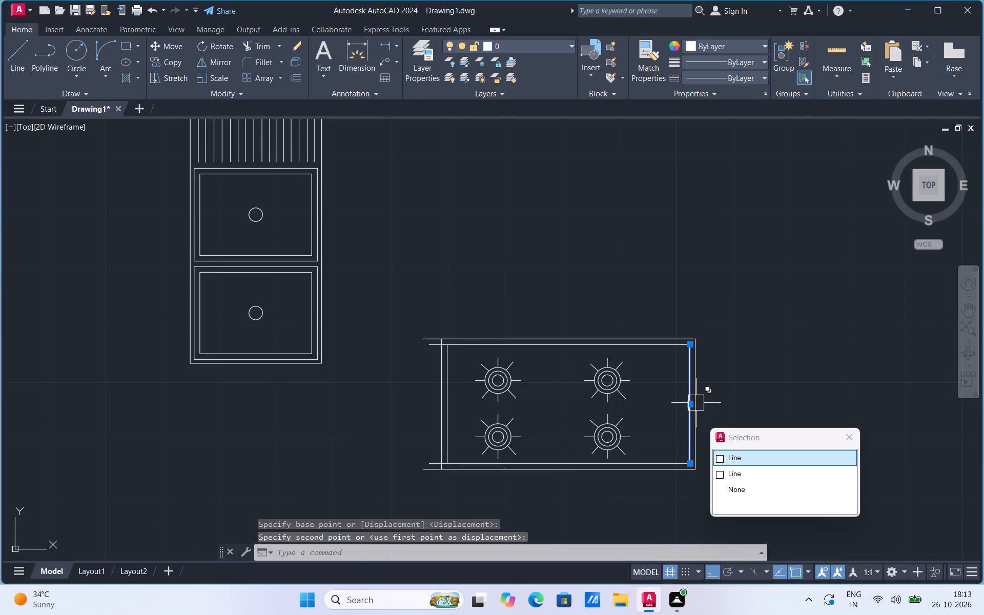
{"action": "left_click", "coordinate": [699, 395]}
{"action": "right_click", "coordinate": [699, 395]}
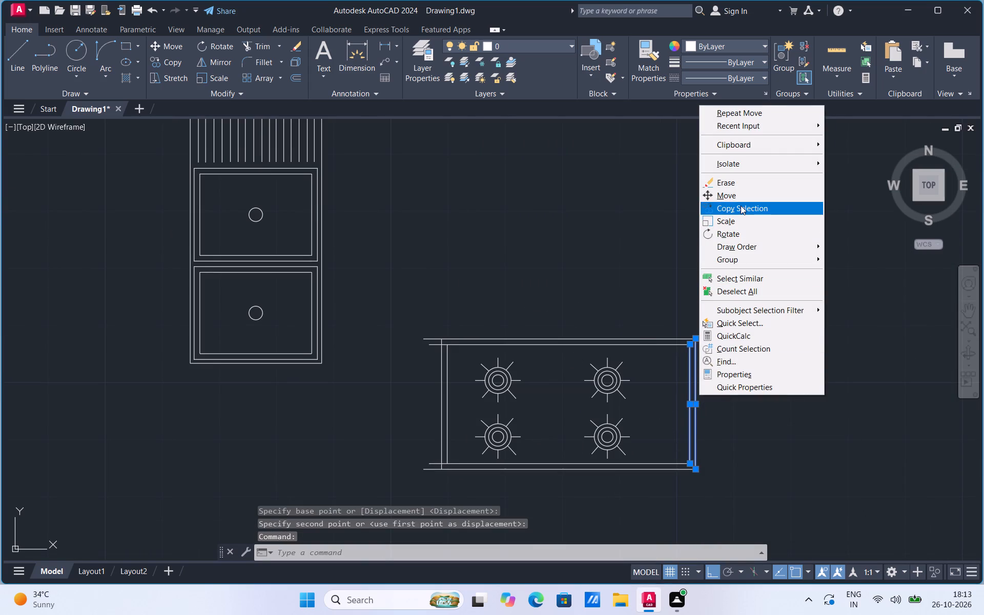
{"action": "left_click", "coordinate": [739, 196]}
{"action": "scroll", "coordinate": [686, 459], "scroll_direction": "up", "scroll_amount": 1}
{"action": "left_click", "coordinate": [694, 465]}
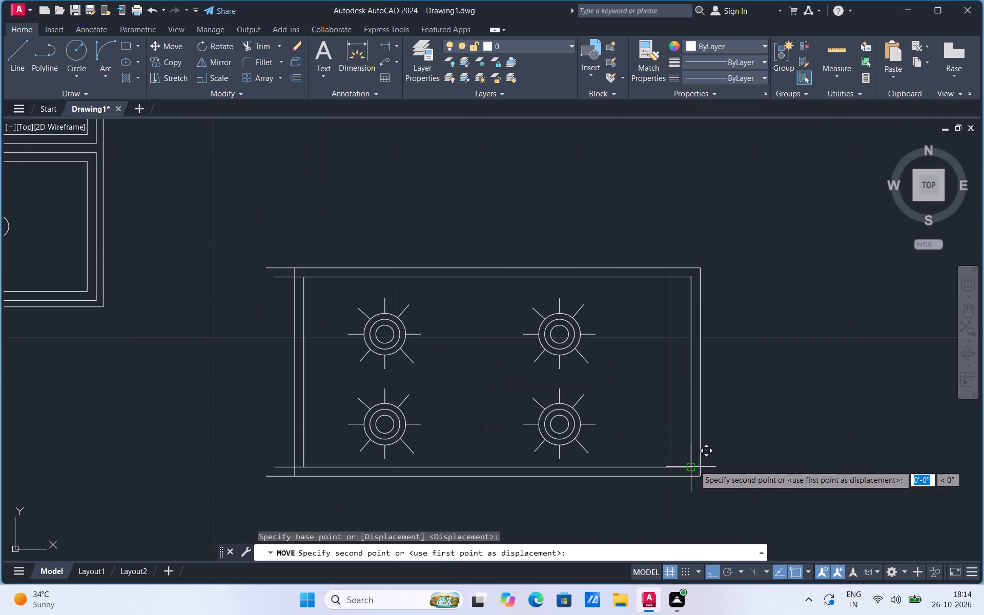
{"action": "left_click", "coordinate": [654, 467]}
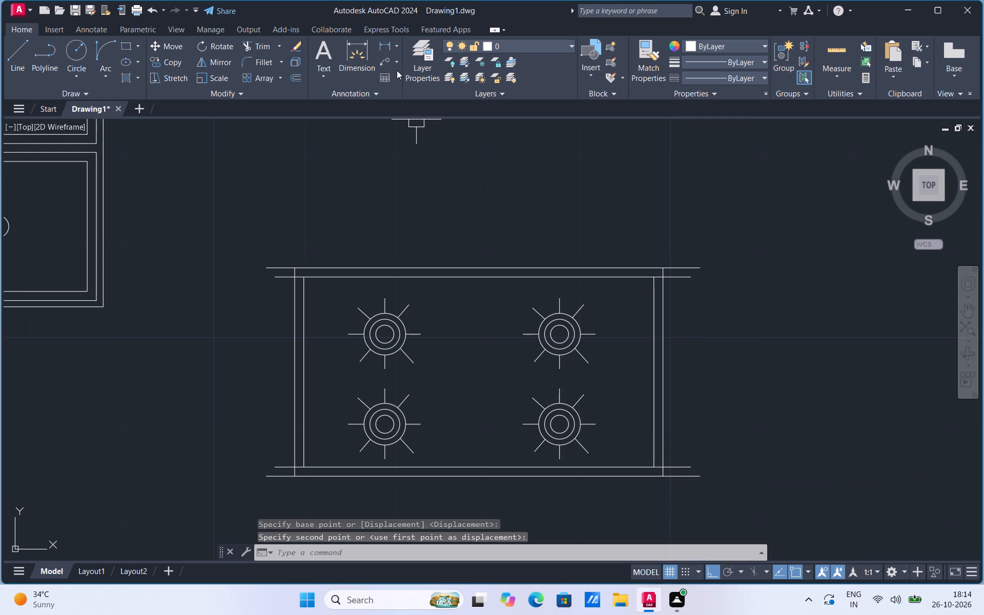
Trim the horizontal line ends that overhang the cooktop's left side lines at the upper and lower corners.
{"action": "left_click", "coordinate": [257, 47]}
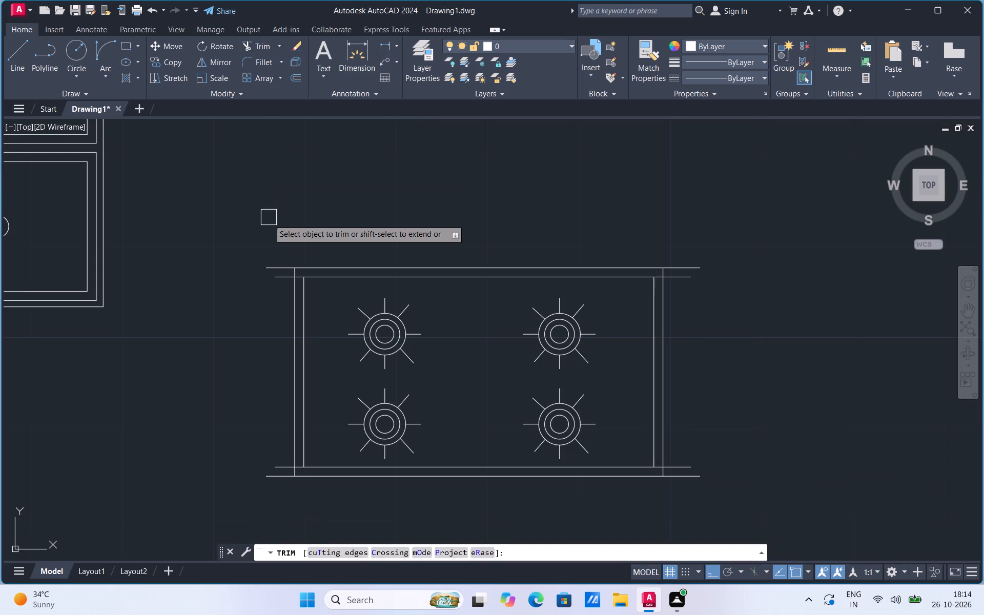
{"action": "left_click_drag", "start_coordinate": [269, 235], "coordinate": [278, 302]}
{"action": "left_click_drag", "start_coordinate": [281, 416], "coordinate": [280, 461]}
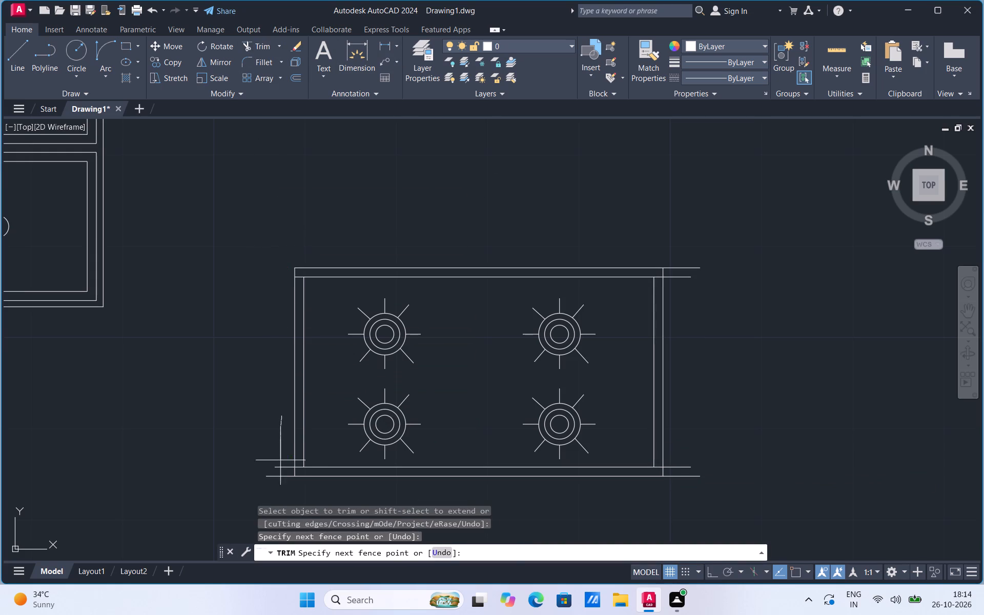
{"action": "left_click_drag", "start_coordinate": [280, 461], "coordinate": [280, 487]}
{"action": "scroll", "coordinate": [298, 273], "scroll_direction": "up", "scroll_amount": 3}
{"action": "left_click", "coordinate": [295, 291]}
{"action": "scroll", "coordinate": [356, 204], "scroll_direction": "down", "scroll_amount": 1}
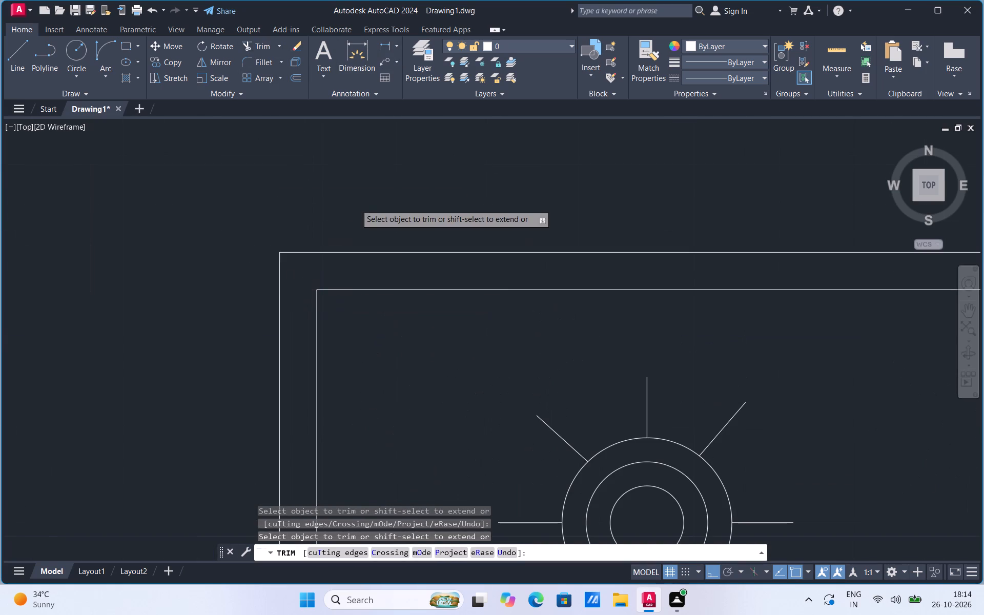
{"action": "scroll", "coordinate": [356, 204], "scroll_direction": "down", "scroll_amount": 2}
{"action": "scroll", "coordinate": [340, 374], "scroll_direction": "up", "scroll_amount": 3}
{"action": "scroll", "coordinate": [357, 353], "scroll_direction": "down", "scroll_amount": 2}
{"action": "scroll", "coordinate": [351, 422], "scroll_direction": "up", "scroll_amount": 2}
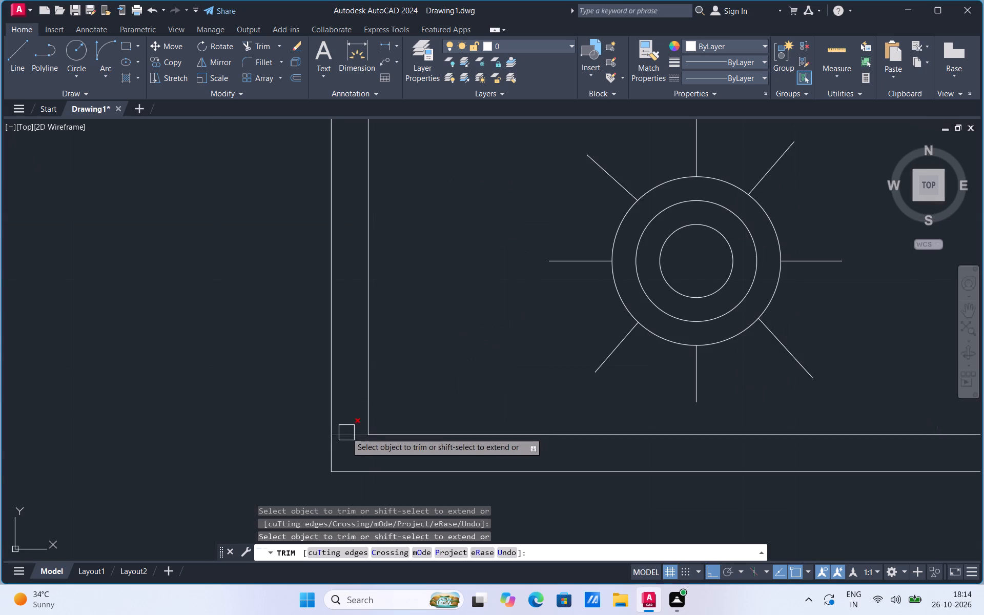
{"action": "left_click", "coordinate": [346, 433]}
Trim the horizontal line ends that overhang the cooktop's right side lines at the upper and lower corners.
{"action": "scroll", "coordinate": [276, 390], "scroll_direction": "down", "scroll_amount": 3}
{"action": "left_click_drag", "start_coordinate": [676, 182], "coordinate": [674, 242]}
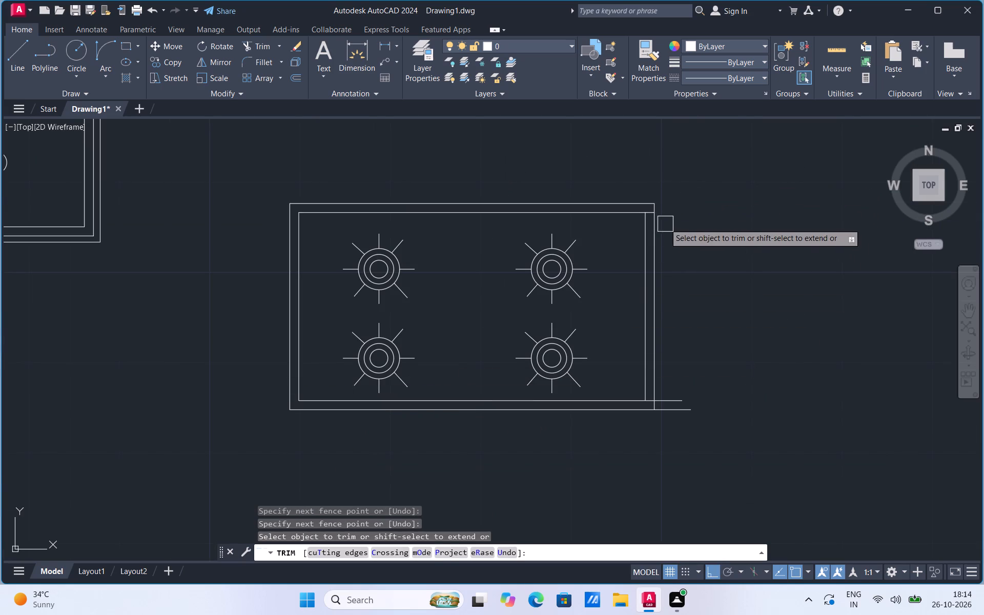
{"action": "scroll", "coordinate": [658, 217], "scroll_direction": "up", "scroll_amount": 2}
{"action": "left_click", "coordinate": [635, 207]}
{"action": "scroll", "coordinate": [637, 200], "scroll_direction": "down", "scroll_amount": 3}
{"action": "left_click_drag", "start_coordinate": [651, 299], "coordinate": [643, 370]}
{"action": "scroll", "coordinate": [640, 329], "scroll_direction": "up", "scroll_amount": 3}
{"action": "left_click", "coordinate": [624, 291]}
{"action": "scroll", "coordinate": [662, 414], "scroll_direction": "down", "scroll_amount": 3}
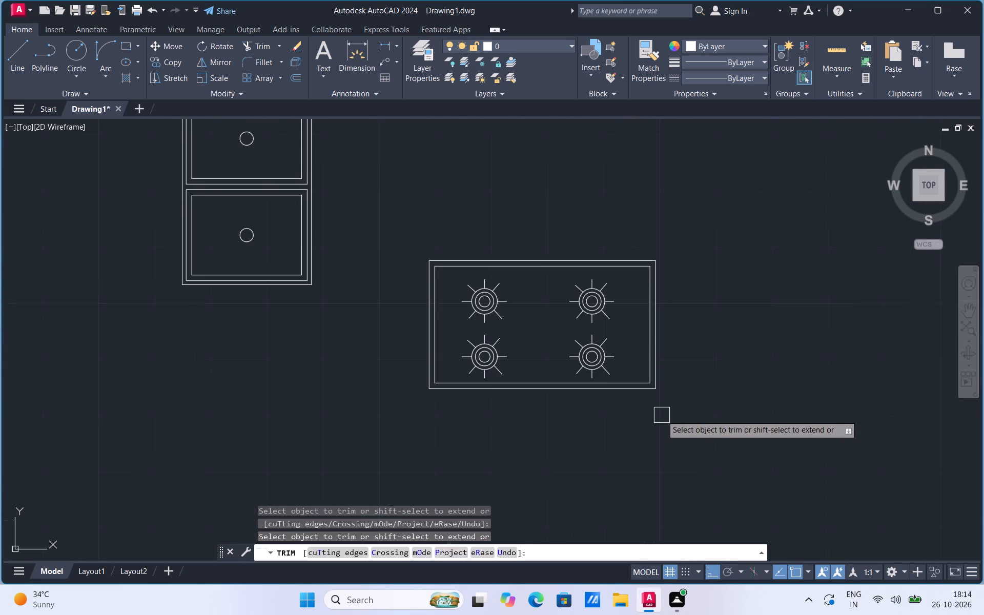
{"action": "key", "text": "Escape"}
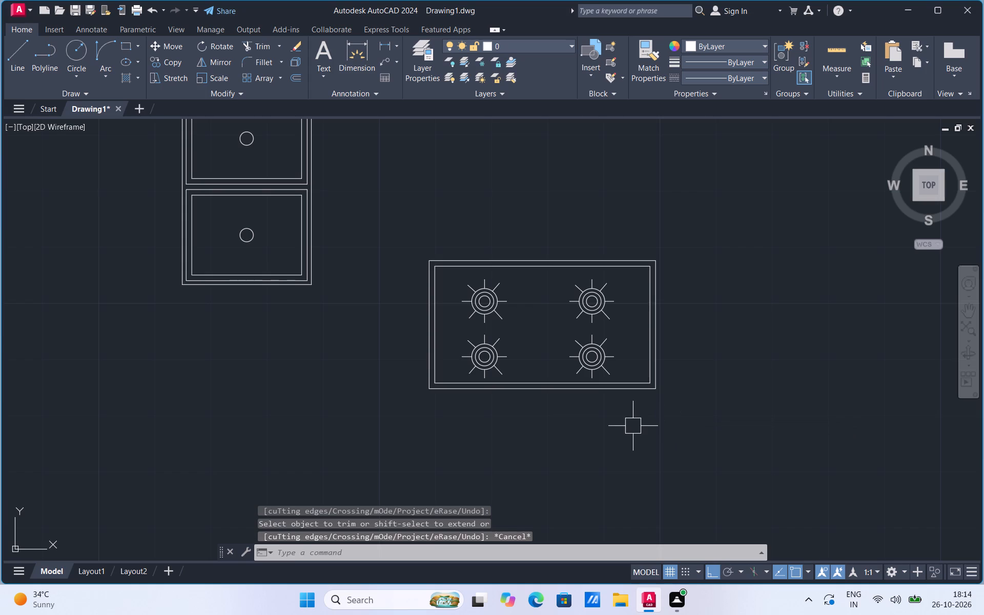
Move the cooktop's two right side lines horizontally a little further inward toward the burners.
{"action": "left_click_drag", "start_coordinate": [631, 427], "coordinate": [635, 422]}
{"action": "left_click", "coordinate": [693, 219]}
{"action": "right_click", "coordinate": [688, 284]}
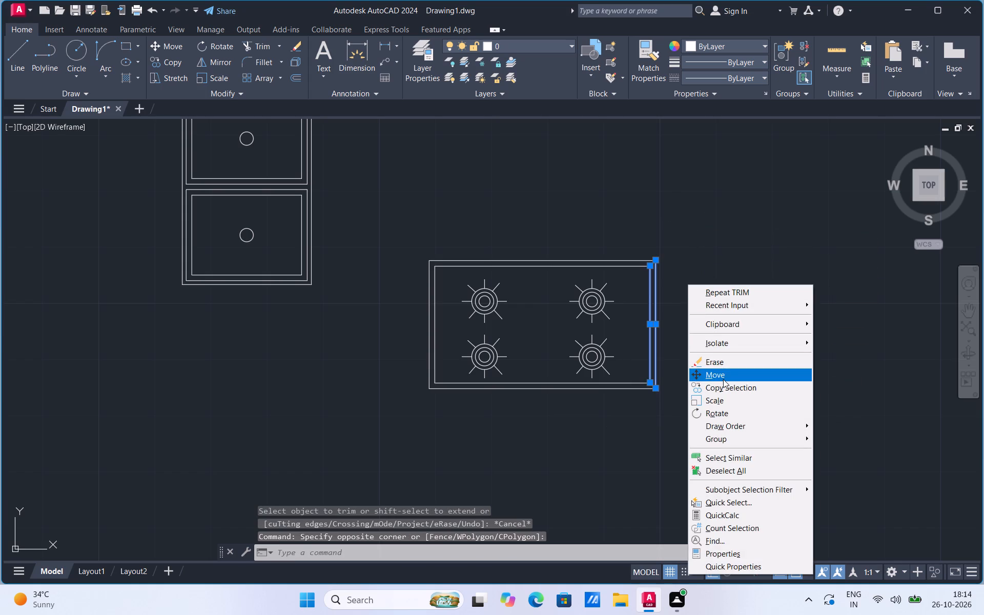
{"action": "left_click", "coordinate": [723, 379]}
{"action": "scroll", "coordinate": [646, 389], "scroll_direction": "up", "scroll_amount": 3}
{"action": "left_click", "coordinate": [660, 365]}
{"action": "left_click", "coordinate": [611, 365]}
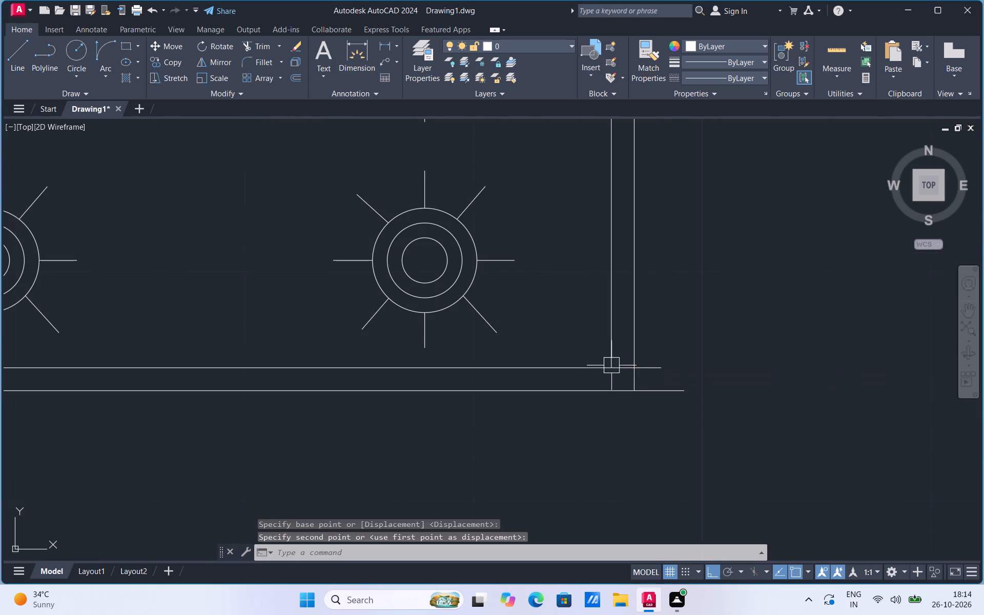
Move the cooktop's two left side lines horizontally inward by about 2".
{"action": "scroll", "coordinate": [688, 409], "scroll_direction": "down", "scroll_amount": 3}
{"action": "scroll", "coordinate": [473, 365], "scroll_direction": "up", "scroll_amount": 1}
{"action": "left_click", "coordinate": [466, 357]}
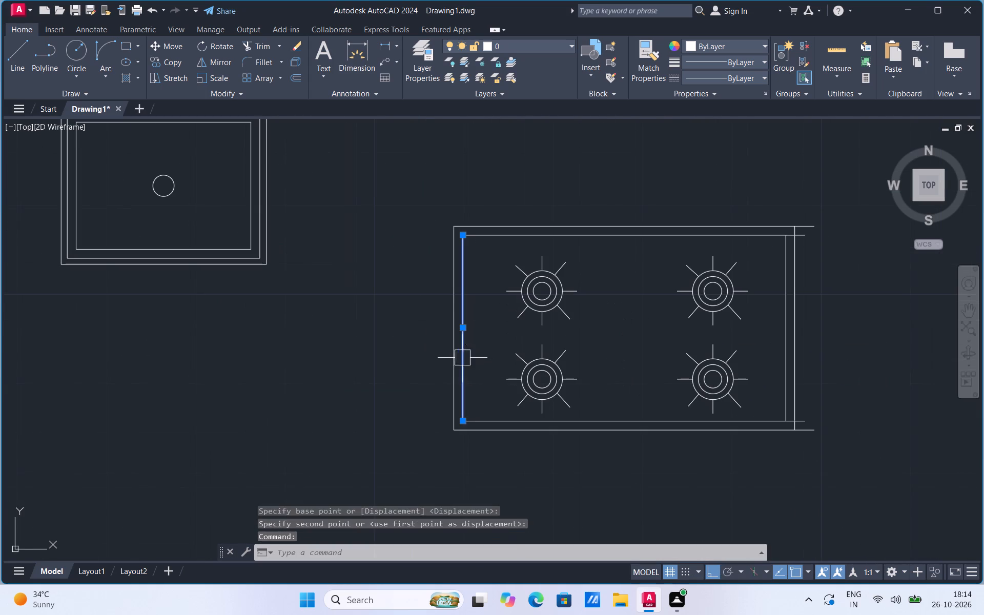
{"action": "left_click", "coordinate": [456, 360]}
{"action": "left_click", "coordinate": [454, 361]}
{"action": "right_click", "coordinate": [454, 361]}
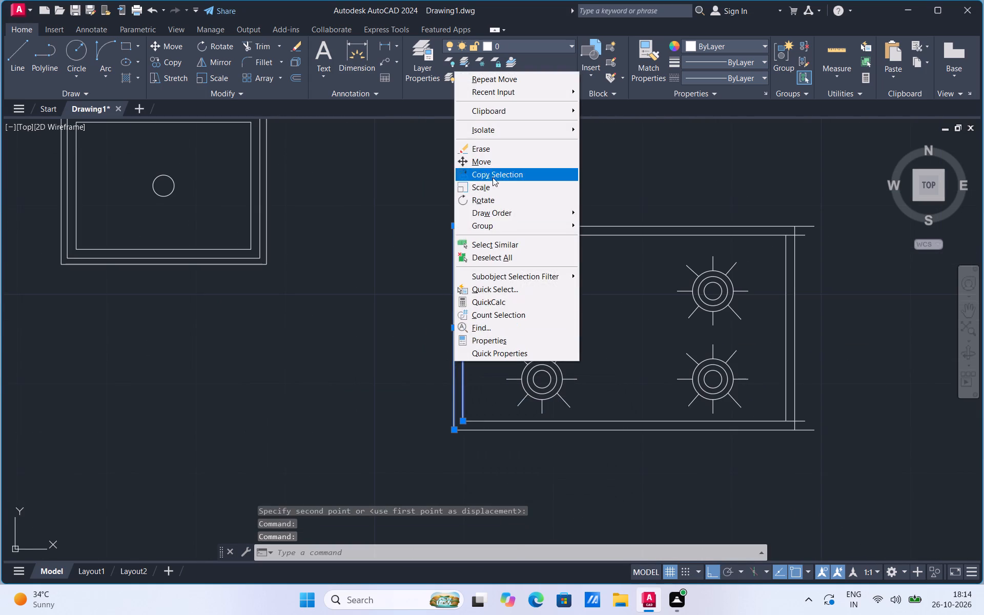
{"action": "left_click", "coordinate": [494, 164]}
{"action": "left_click", "coordinate": [461, 419]}
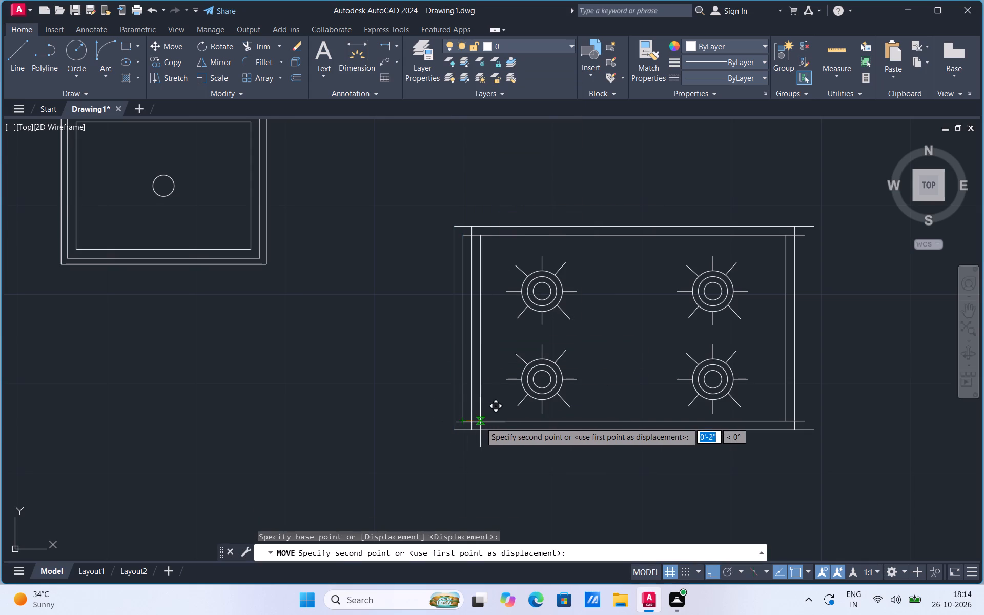
{"action": "left_click", "coordinate": [482, 422]}
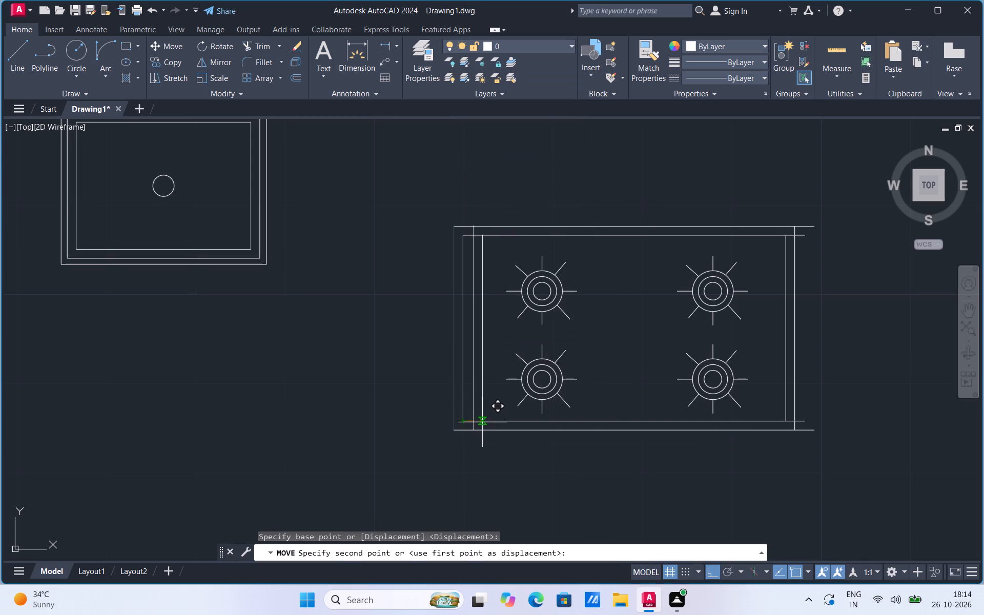
Trim the overhanging horizontal line ends at the cooktop's upper-left and lower-left corners back to the shifted side lines.
{"action": "left_click", "coordinate": [264, 46]}
{"action": "left_click_drag", "start_coordinate": [457, 202], "coordinate": [467, 244]}
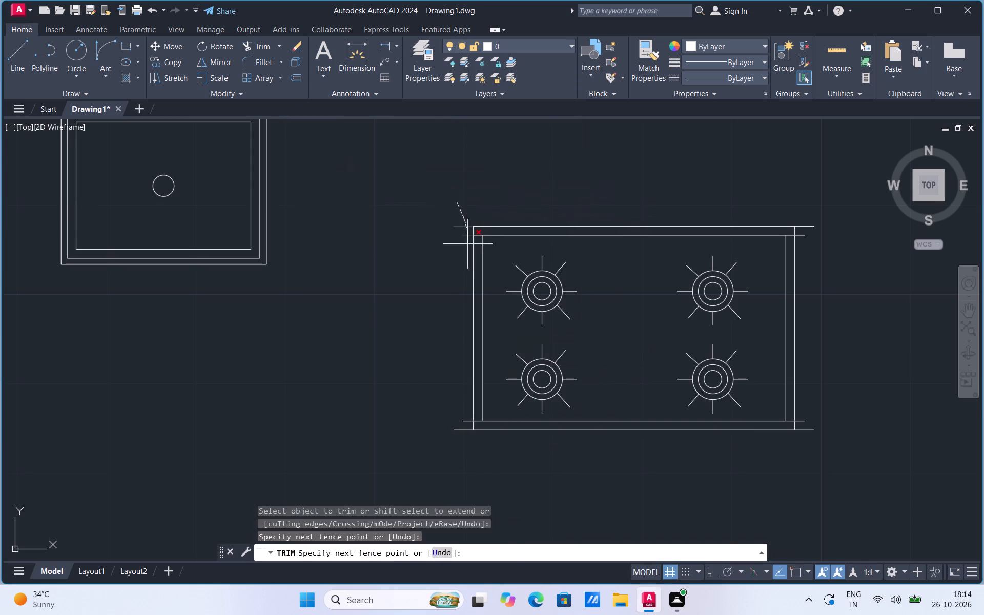
{"action": "left_click_drag", "start_coordinate": [467, 244], "coordinate": [468, 255]}
{"action": "scroll", "coordinate": [477, 235], "scroll_direction": "up", "scroll_amount": 3}
{"action": "left_click", "coordinate": [476, 235]}
{"action": "scroll", "coordinate": [491, 190], "scroll_direction": "down", "scroll_amount": 3}
{"action": "scroll", "coordinate": [469, 355], "scroll_direction": "up", "scroll_amount": 2}
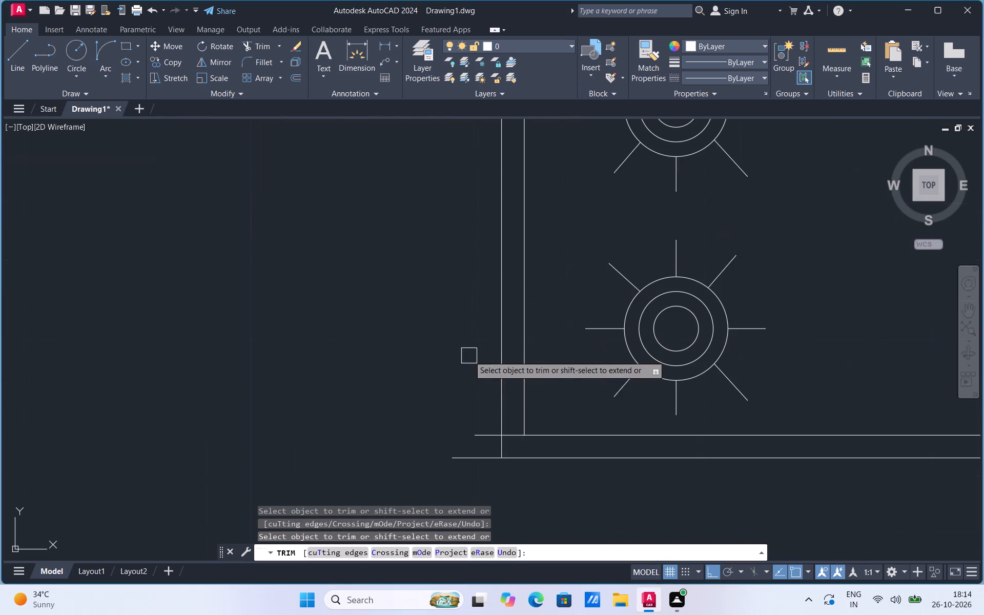
{"action": "left_click_drag", "start_coordinate": [480, 394], "coordinate": [482, 470]}
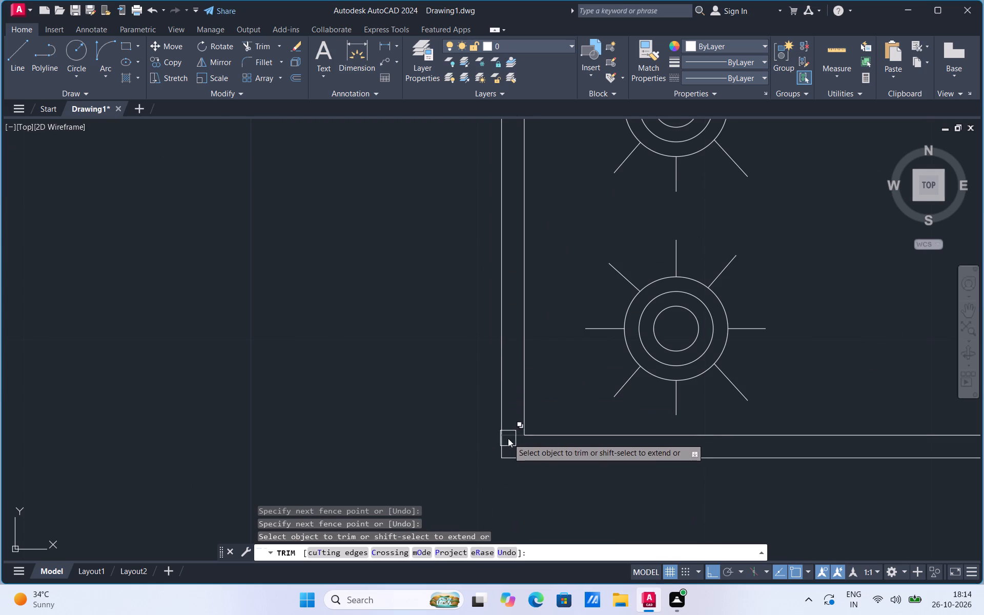
{"action": "left_click", "coordinate": [508, 438]}
Trim the overhanging horizontal line ends at the cooktop's upper-right and lower-right corners back to the shifted side lines.
{"action": "scroll", "coordinate": [378, 413], "scroll_direction": "down", "scroll_amount": 3}
{"action": "scroll", "coordinate": [438, 432], "scroll_direction": "up", "scroll_amount": 3}
{"action": "scroll", "coordinate": [398, 414], "scroll_direction": "down", "scroll_amount": 3}
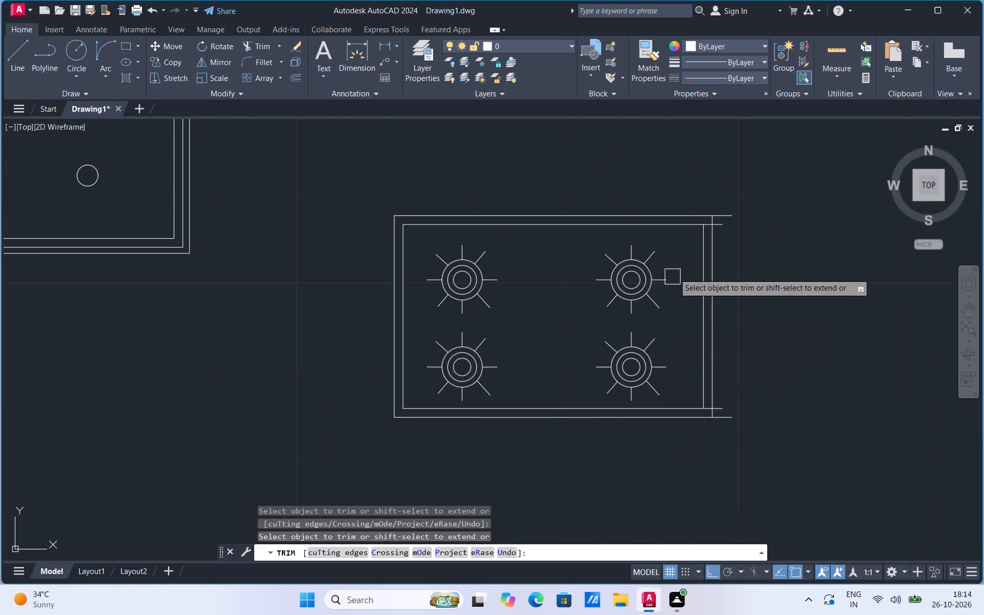
{"action": "left_click_drag", "start_coordinate": [726, 205], "coordinate": [721, 239]}
{"action": "left_click", "coordinate": [718, 225]}
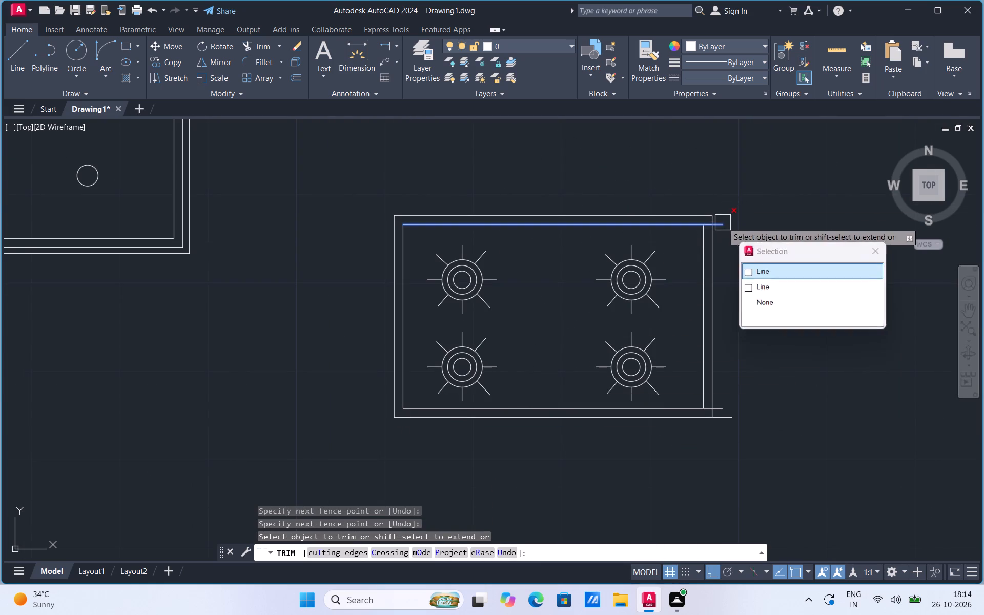
{"action": "scroll", "coordinate": [721, 224], "scroll_direction": "up", "scroll_amount": 3}
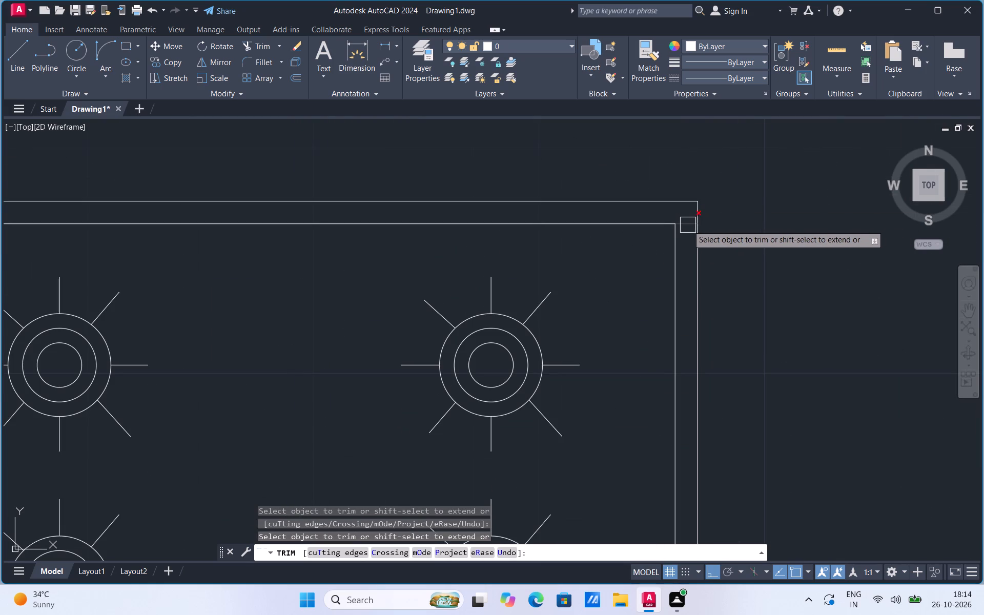
{"action": "left_click", "coordinate": [687, 225]}
{"action": "scroll", "coordinate": [690, 172], "scroll_direction": "down", "scroll_amount": 3}
{"action": "scroll", "coordinate": [699, 335], "scroll_direction": "up", "scroll_amount": 3}
{"action": "left_click", "coordinate": [689, 195]}
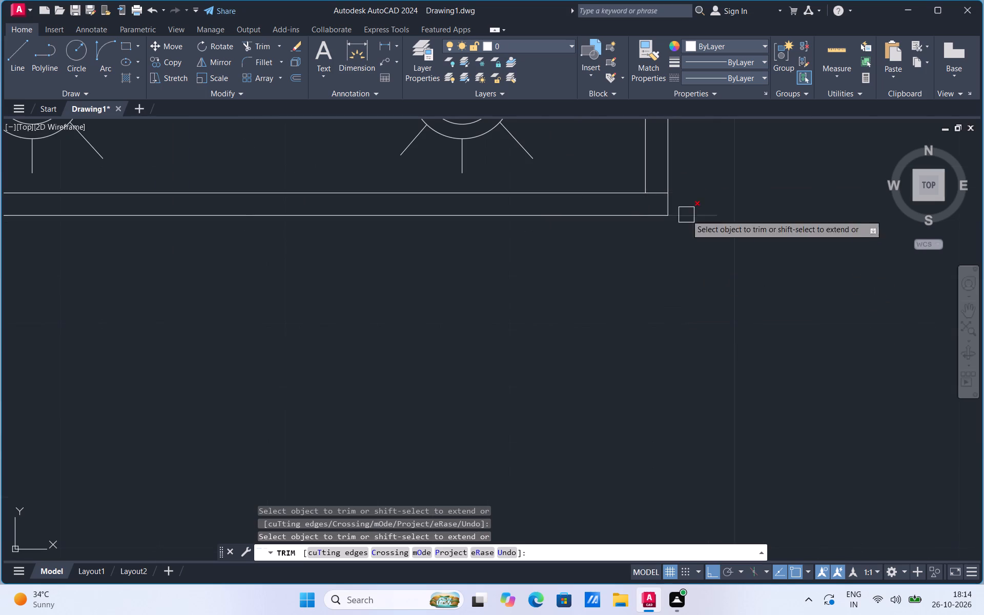
{"action": "left_click", "coordinate": [686, 215]}
{"action": "left_click", "coordinate": [657, 192]}
{"action": "scroll", "coordinate": [670, 374], "scroll_direction": "down", "scroll_amount": 3}
{"action": "scroll", "coordinate": [594, 249], "scroll_direction": "up", "scroll_amount": 2}
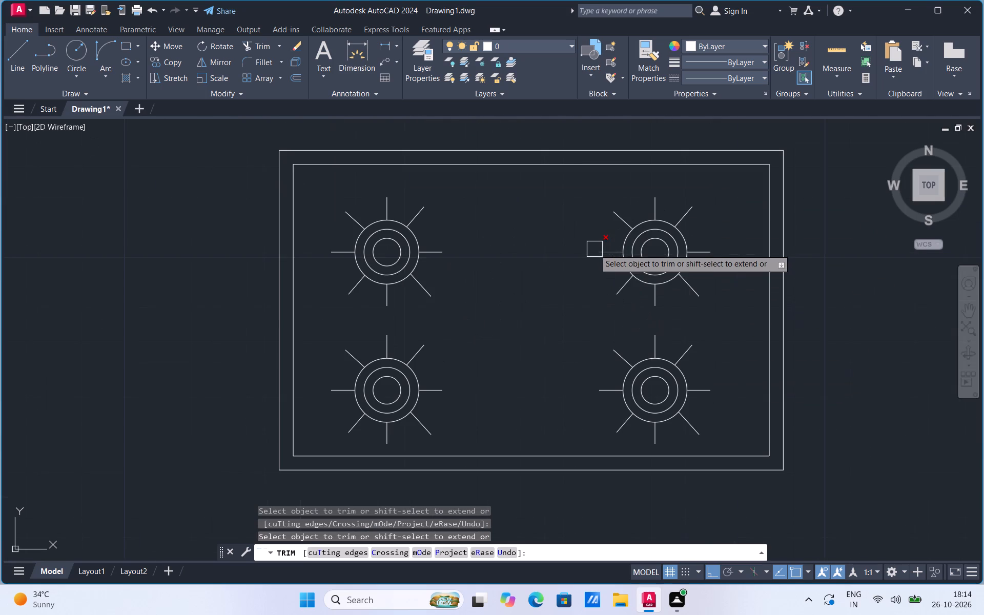
{"action": "key", "text": "Escape"}
Move the two left burners together horizontally to the right, closer to the right-hand pair.
{"action": "scroll", "coordinate": [327, 436], "scroll_direction": "up", "scroll_amount": 2}
{"action": "left_click", "coordinate": [319, 457]}
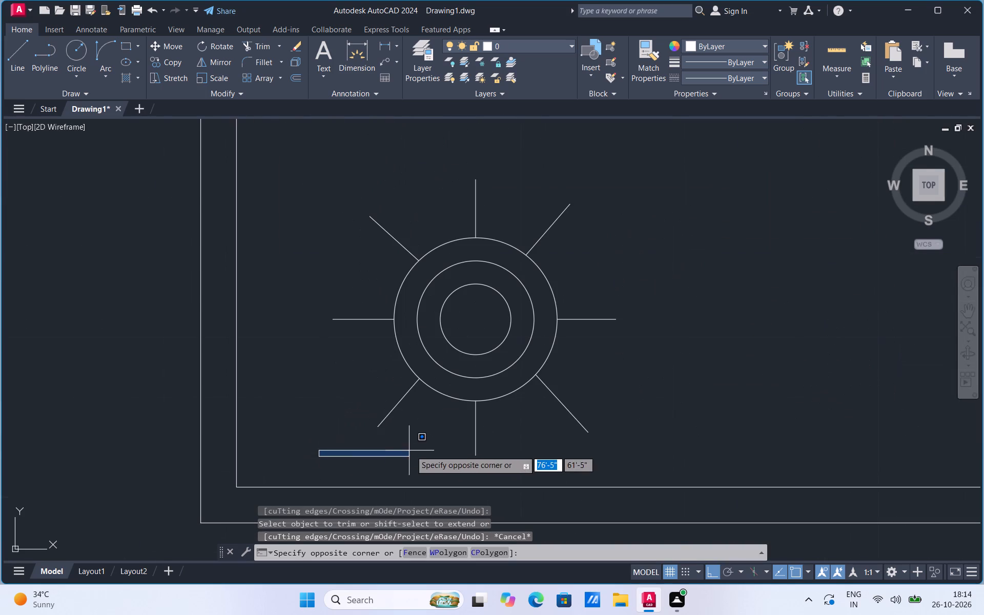
{"action": "scroll", "coordinate": [412, 453], "scroll_direction": "down", "scroll_amount": 3}
{"action": "left_click", "coordinate": [488, 295]}
{"action": "right_click", "coordinate": [483, 349]}
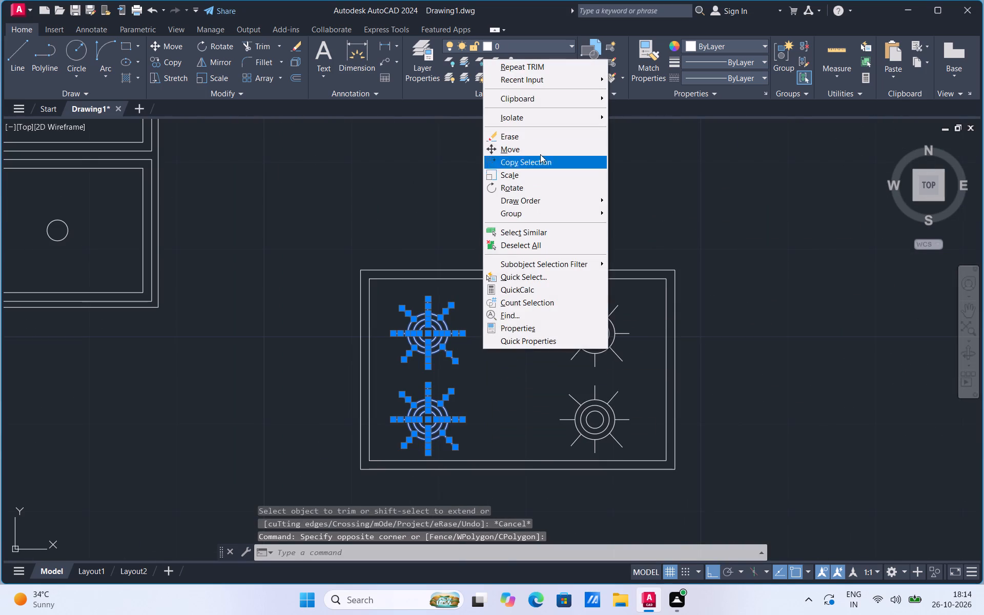
{"action": "left_click", "coordinate": [536, 149]}
{"action": "left_click", "coordinate": [444, 301]}
{"action": "left_click", "coordinate": [482, 304]}
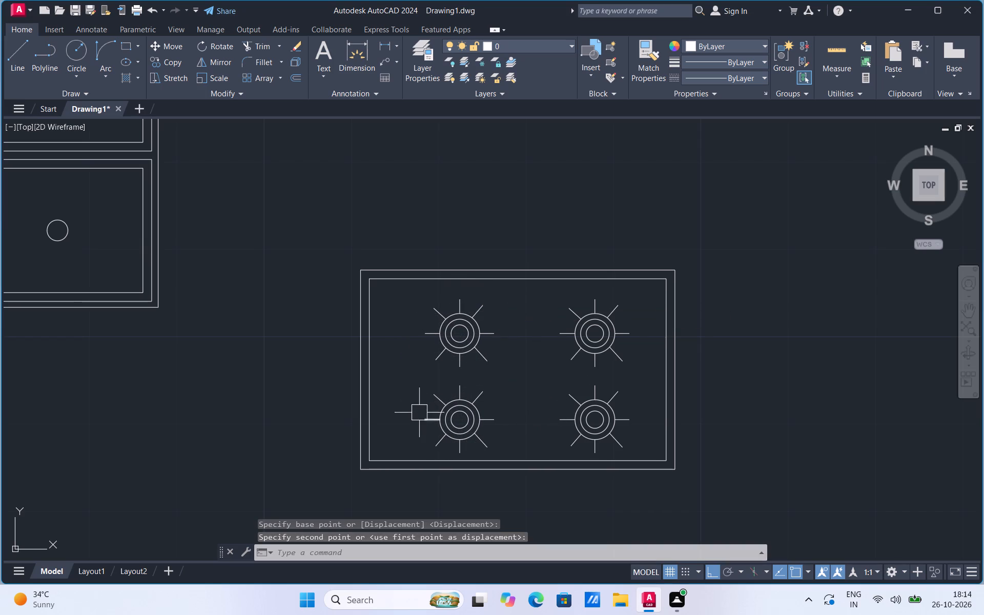
Move the two left burners together diagonally up and to the left by about 2", with ortho mode off.
{"action": "scroll", "coordinate": [418, 446], "scroll_direction": "up", "scroll_amount": 1}
{"action": "left_click", "coordinate": [412, 456]}
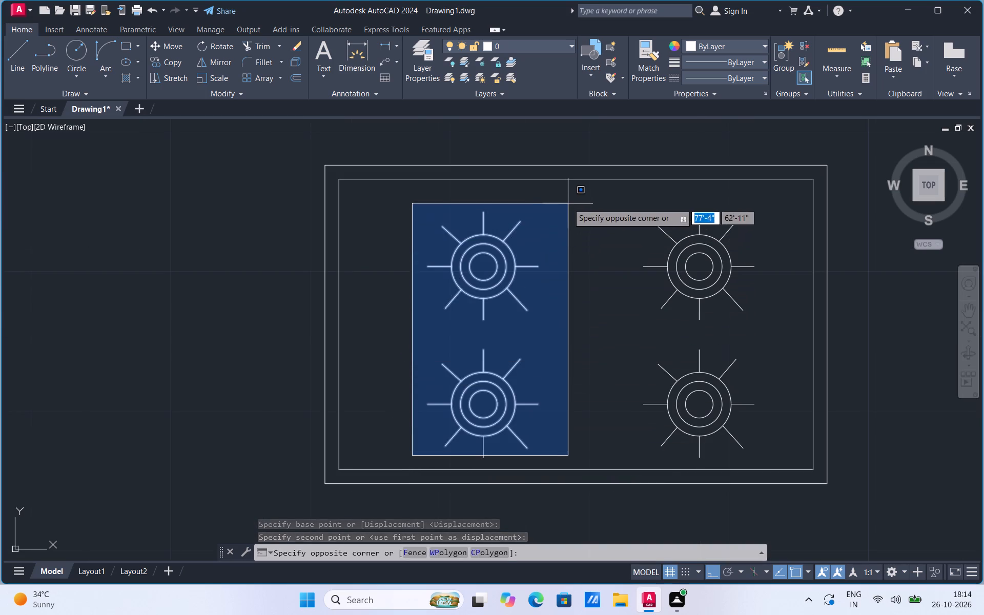
{"action": "left_click", "coordinate": [568, 203]}
{"action": "left_click", "coordinate": [487, 454]}
{"action": "right_click", "coordinate": [505, 380]}
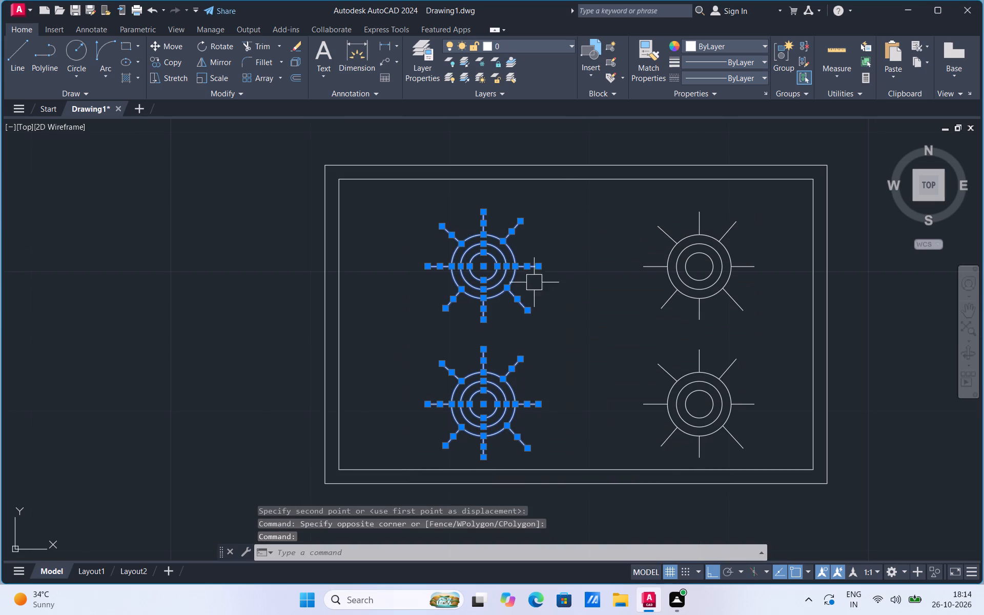
{"action": "right_click", "coordinate": [508, 315]}
{"action": "left_click", "coordinate": [542, 114]}
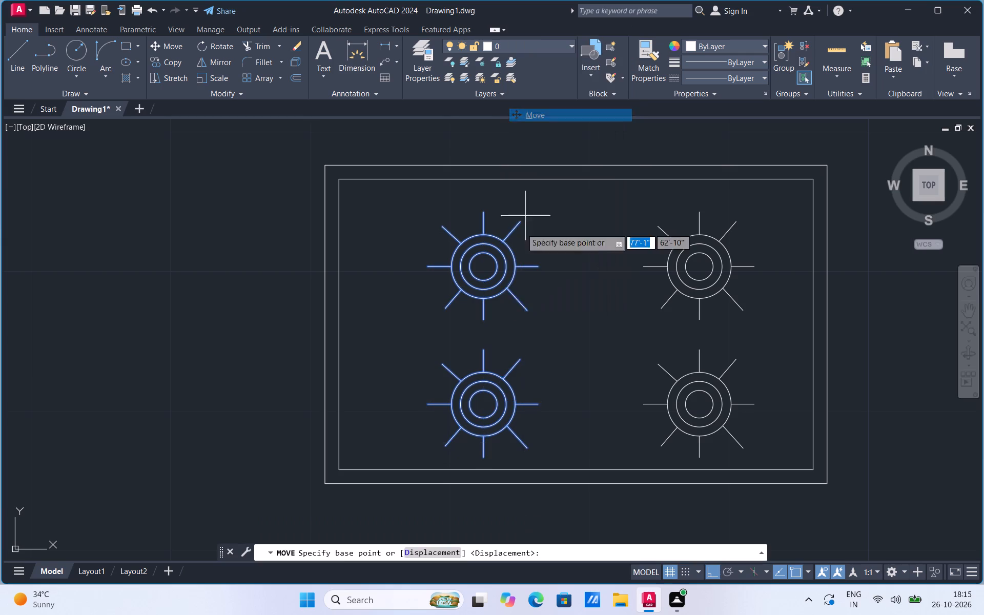
{"action": "left_click", "coordinate": [499, 286]}
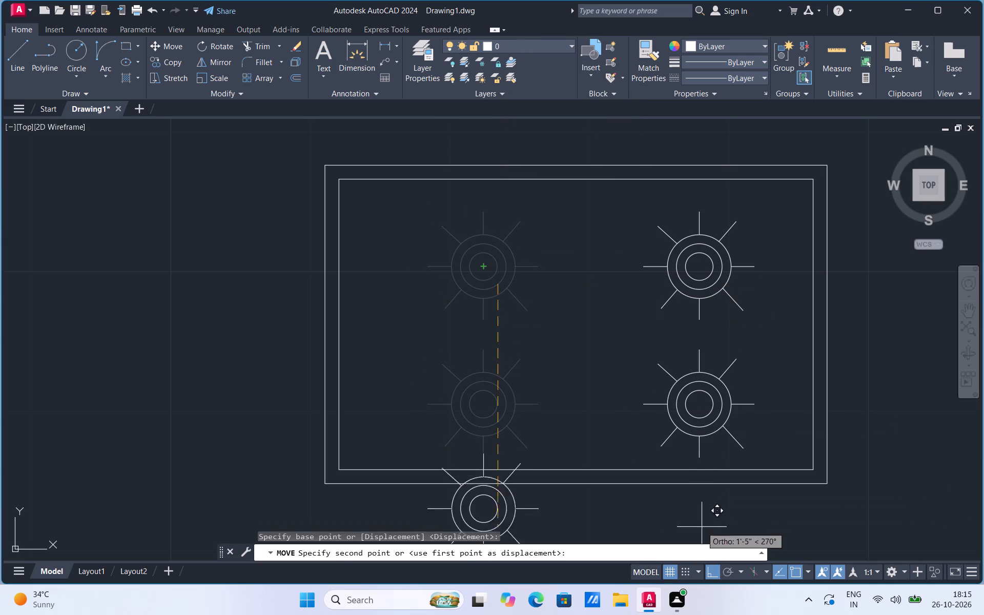
{"action": "left_click", "coordinate": [708, 572]}
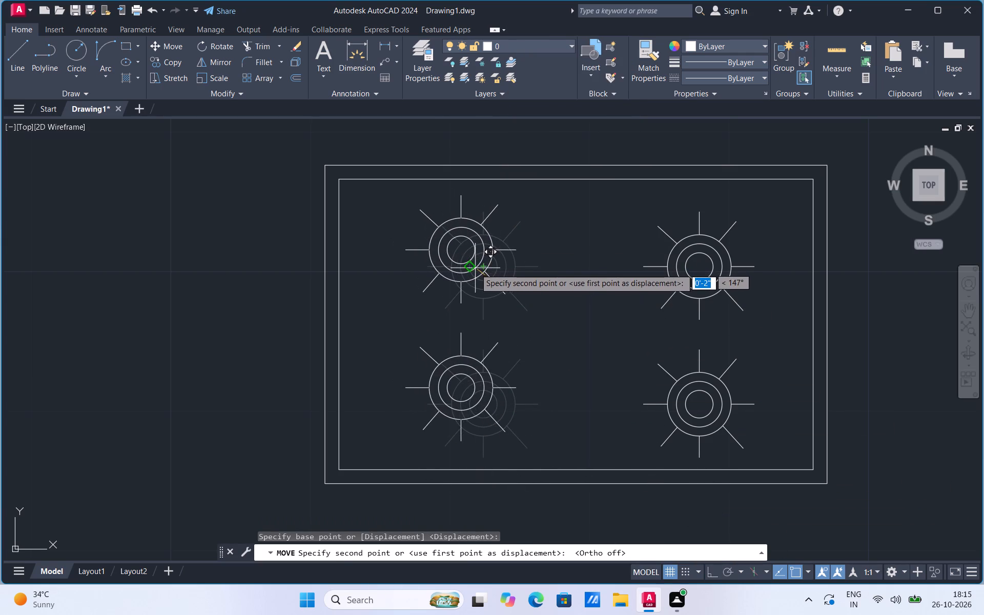
{"action": "left_click", "coordinate": [475, 269]}
{"action": "scroll", "coordinate": [587, 380], "scroll_direction": "down", "scroll_amount": 1}
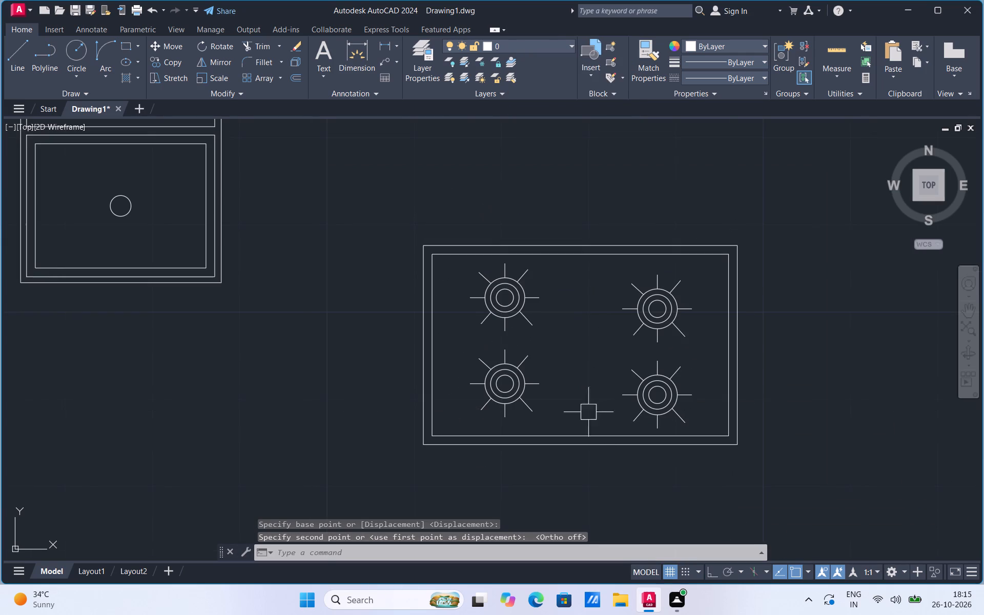
Group the whole cooktop, including its double outline and all four burners, into one object.
{"action": "scroll", "coordinate": [579, 395], "scroll_direction": "down", "scroll_amount": 2}
{"action": "left_click", "coordinate": [508, 441]}
{"action": "left_click", "coordinate": [712, 310]}
{"action": "right_click", "coordinate": [645, 358]}
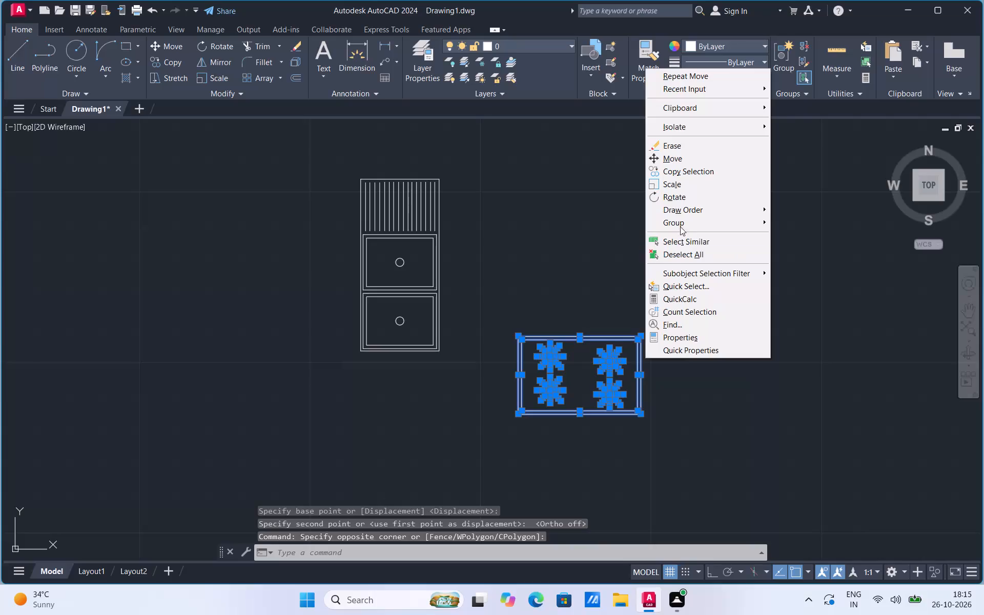
{"action": "left_click", "coordinate": [679, 221]}
{"action": "left_click", "coordinate": [798, 224]}
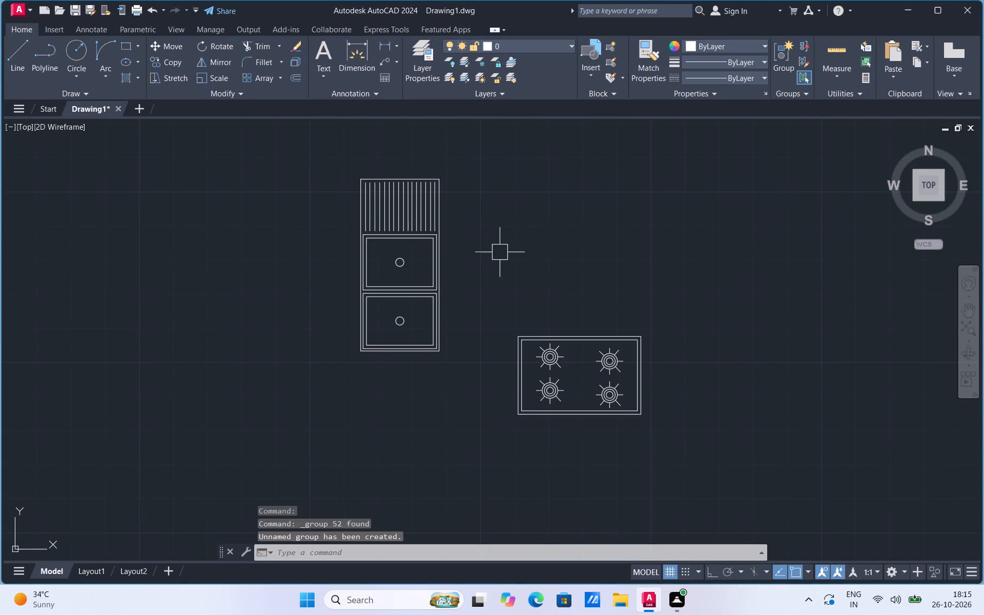
Draw a rectangle about 1'-9" by 1'-9" in the empty space above the cooktop.
{"action": "left_click", "coordinate": [139, 45]}
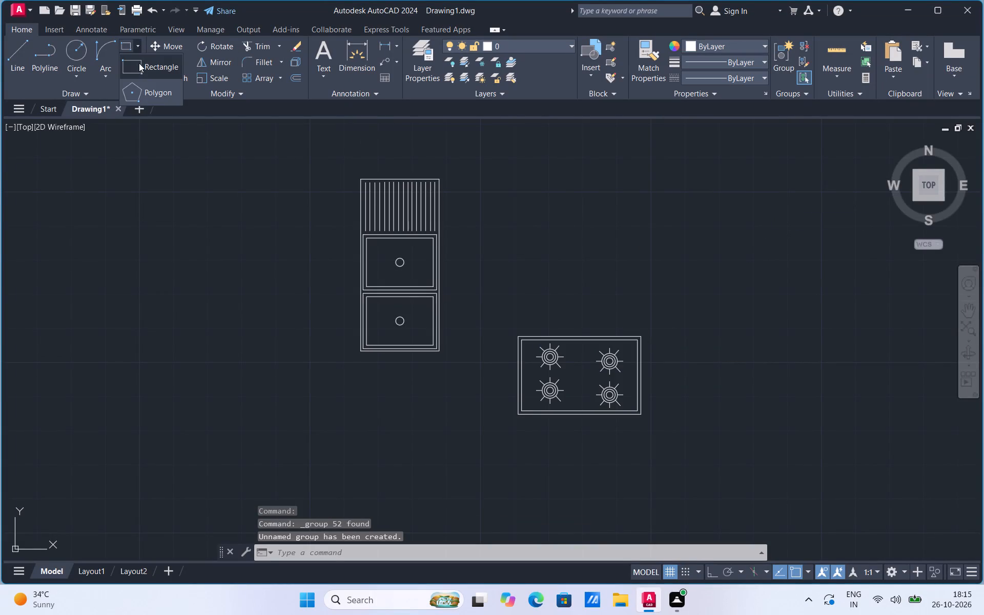
{"action": "left_click", "coordinate": [137, 74]}
{"action": "scroll", "coordinate": [654, 288], "scroll_direction": "up", "scroll_amount": 2}
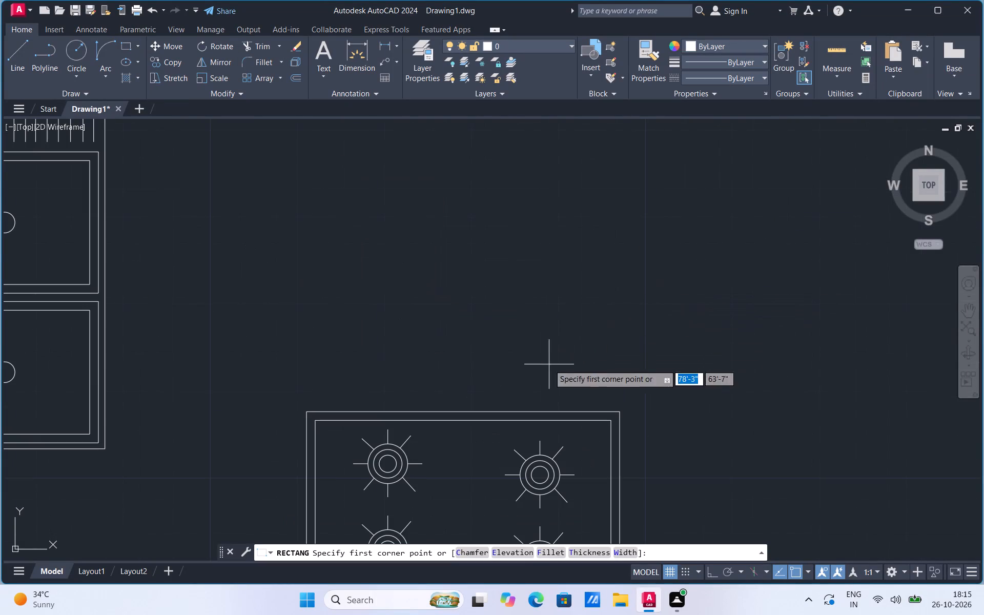
{"action": "left_click", "coordinate": [512, 351]}
{"action": "scroll", "coordinate": [556, 320], "scroll_direction": "down", "scroll_amount": 2}
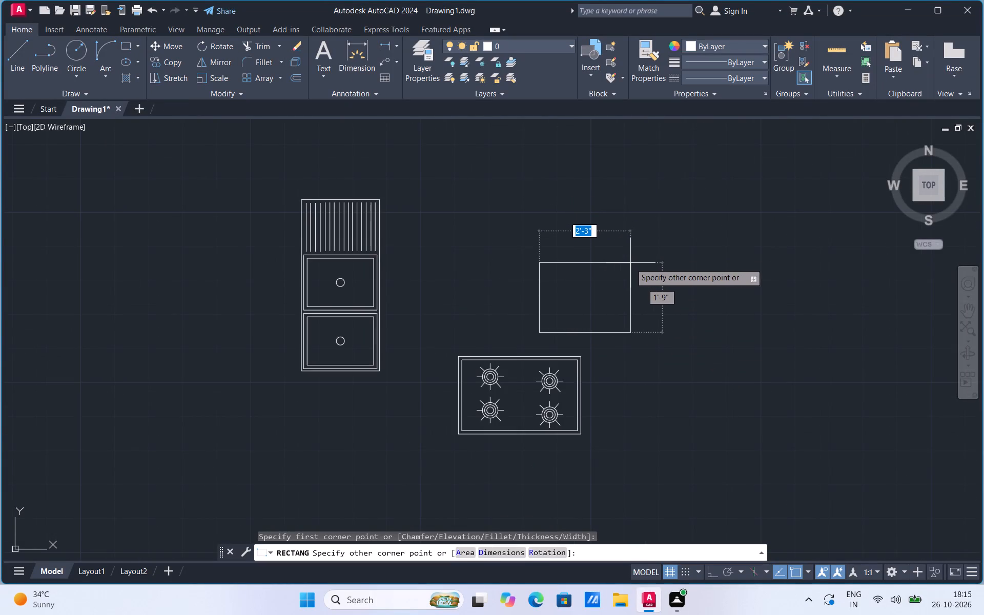
{"action": "left_click", "coordinate": [611, 260]}
Draw a vertical line about 1'-9" long across the square, just inside its left edge from bottom to top.
{"action": "scroll", "coordinate": [585, 280], "scroll_direction": "up", "scroll_amount": 1}
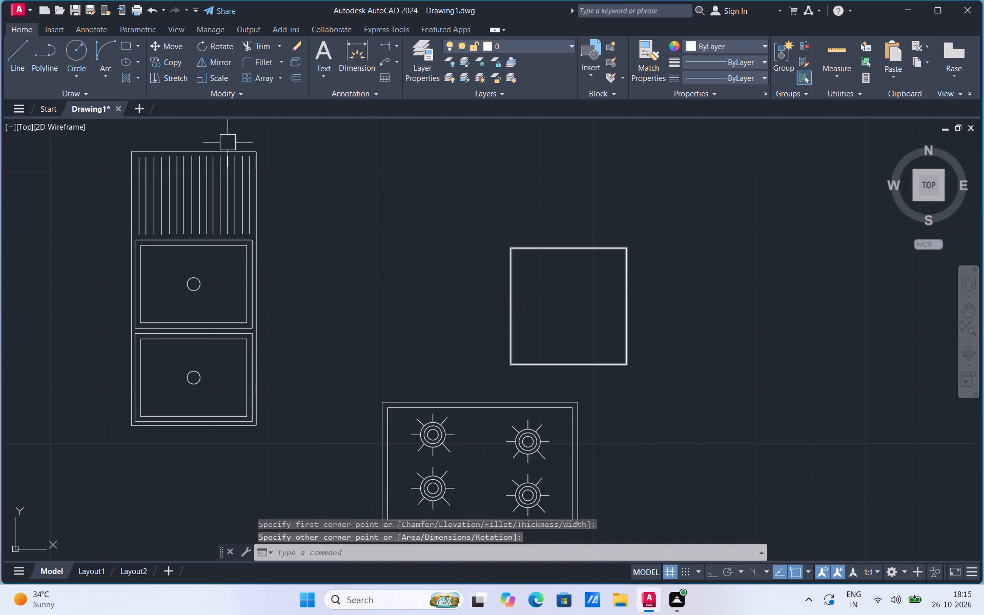
{"action": "left_click", "coordinate": [24, 65]}
{"action": "scroll", "coordinate": [512, 223], "scroll_direction": "up", "scroll_amount": 2}
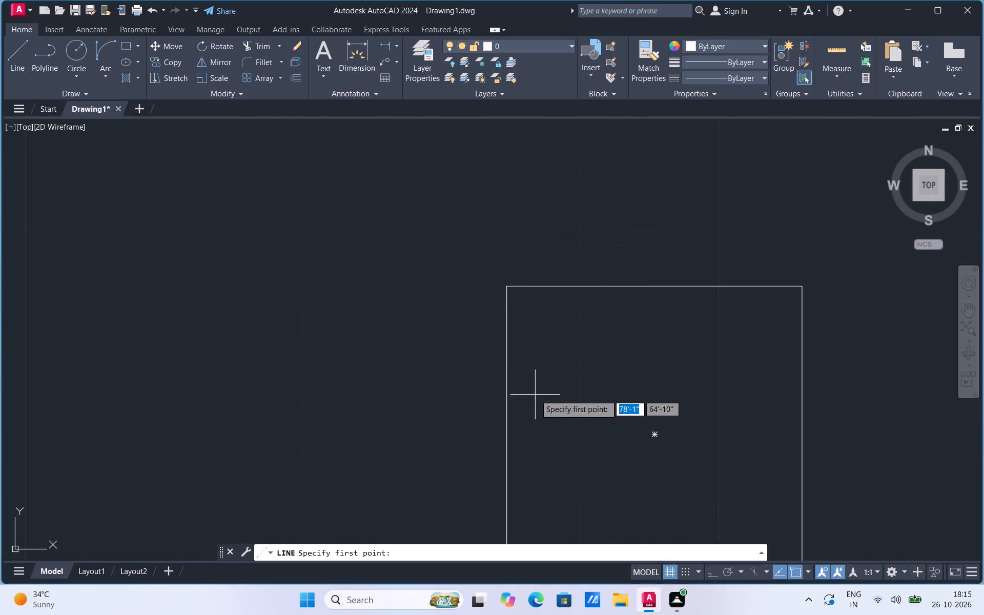
{"action": "scroll", "coordinate": [528, 245], "scroll_direction": "down", "scroll_amount": 2}
{"action": "scroll", "coordinate": [540, 379], "scroll_direction": "up", "scroll_amount": 1}
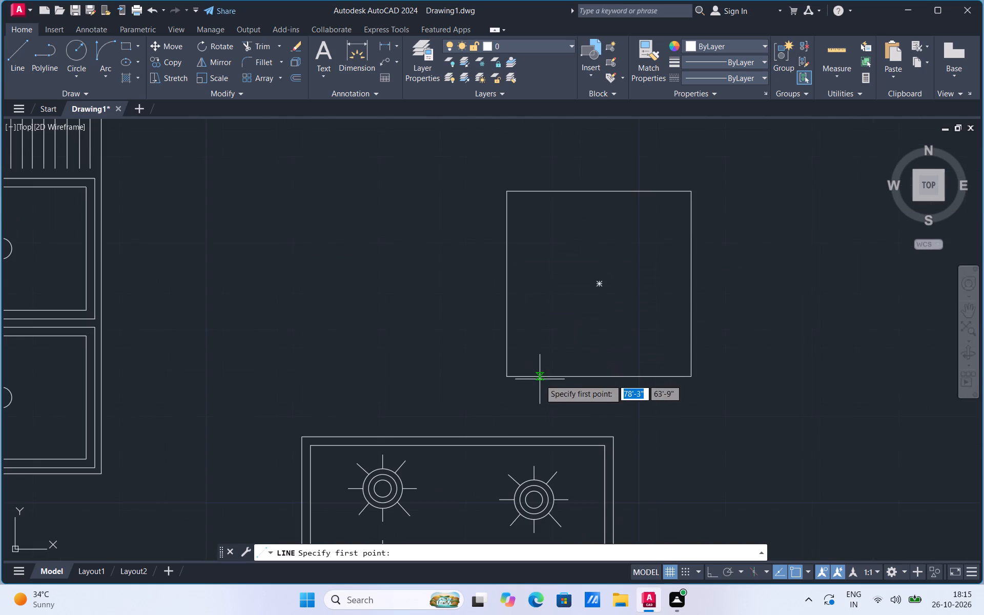
{"action": "left_click", "coordinate": [517, 377]}
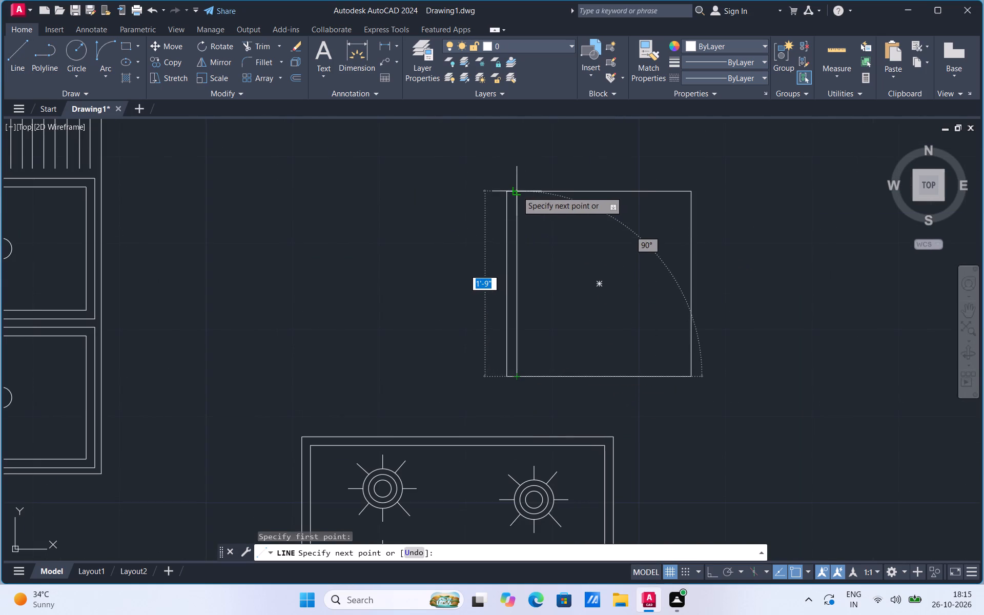
{"action": "left_click", "coordinate": [517, 191]}
Draw a narrow upright rectangle starting at the square's lower-left corner and reaching just over halfway up its left side.
{"action": "left_click", "coordinate": [132, 44]}
{"action": "left_click", "coordinate": [137, 47]}
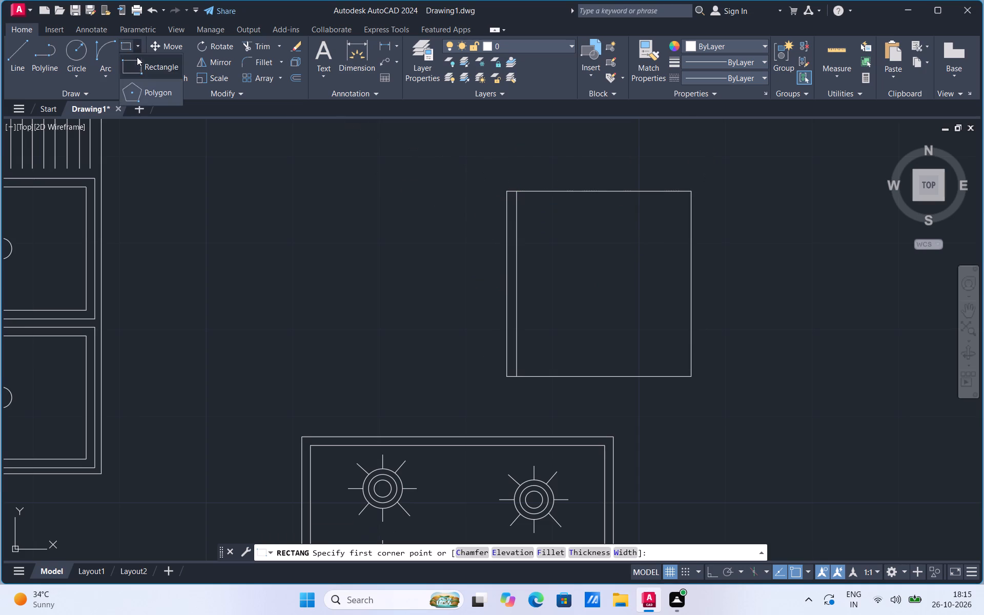
{"action": "left_click", "coordinate": [134, 68]}
{"action": "scroll", "coordinate": [393, 118], "scroll_direction": "up", "scroll_amount": 1}
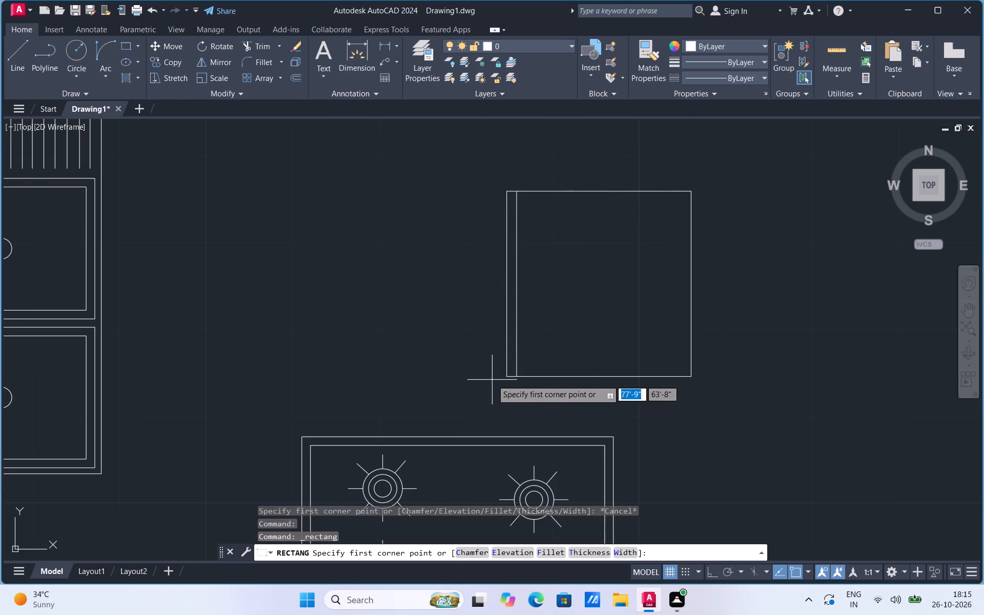
{"action": "left_click", "coordinate": [505, 377]}
{"action": "left_click", "coordinate": [527, 272]}
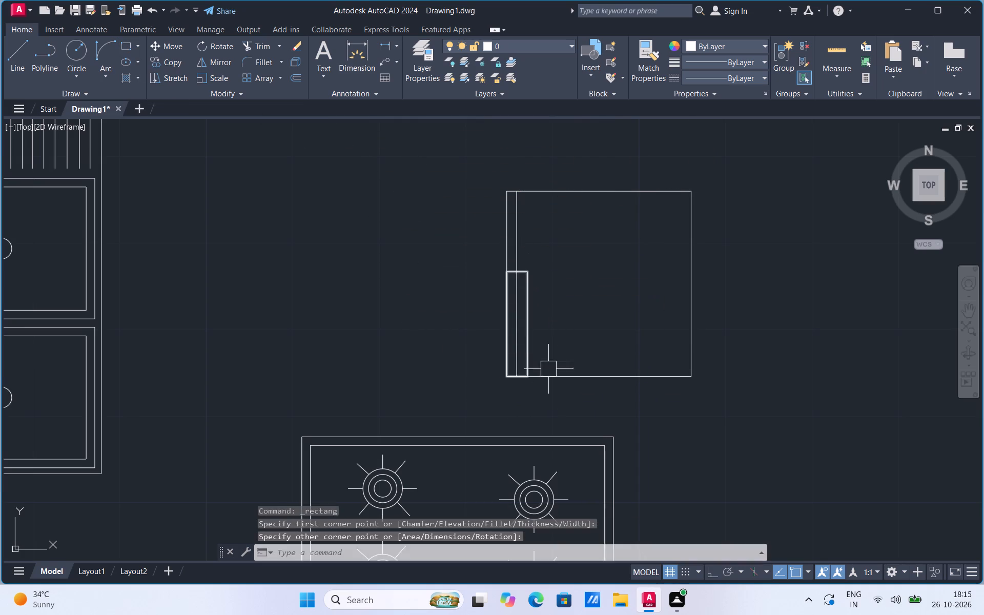
Move the grouped cooktop into the floor plan, onto the kitchen's bottom counter just above the window.
{"action": "scroll", "coordinate": [568, 385], "scroll_direction": "down", "scroll_amount": 2}
{"action": "scroll", "coordinate": [593, 384], "scroll_direction": "up", "scroll_amount": 2}
{"action": "scroll", "coordinate": [593, 384], "scroll_direction": "down", "scroll_amount": 3}
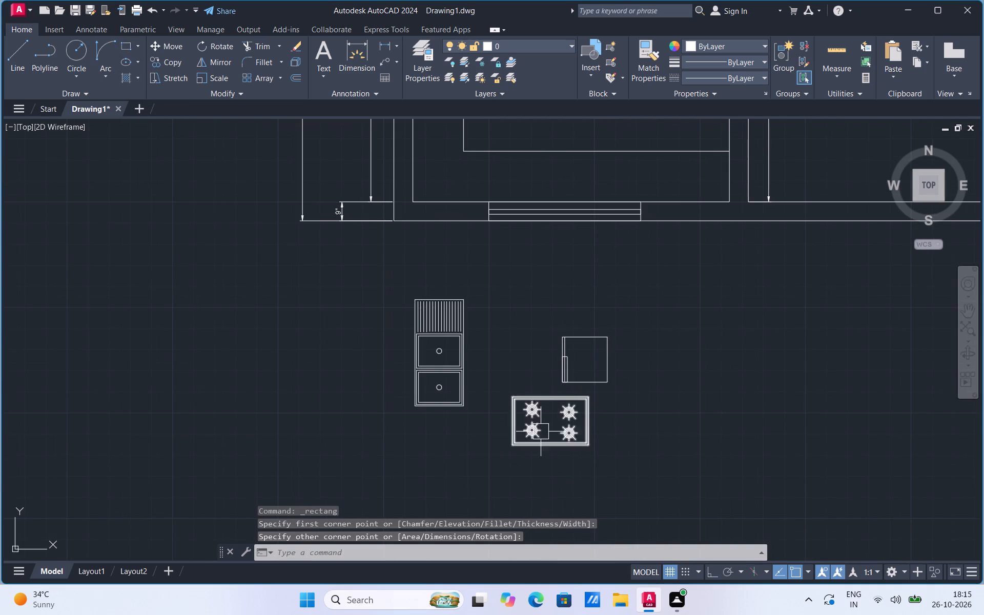
{"action": "left_click", "coordinate": [539, 433]}
{"action": "right_click", "coordinate": [539, 433]}
{"action": "left_click", "coordinate": [582, 232]}
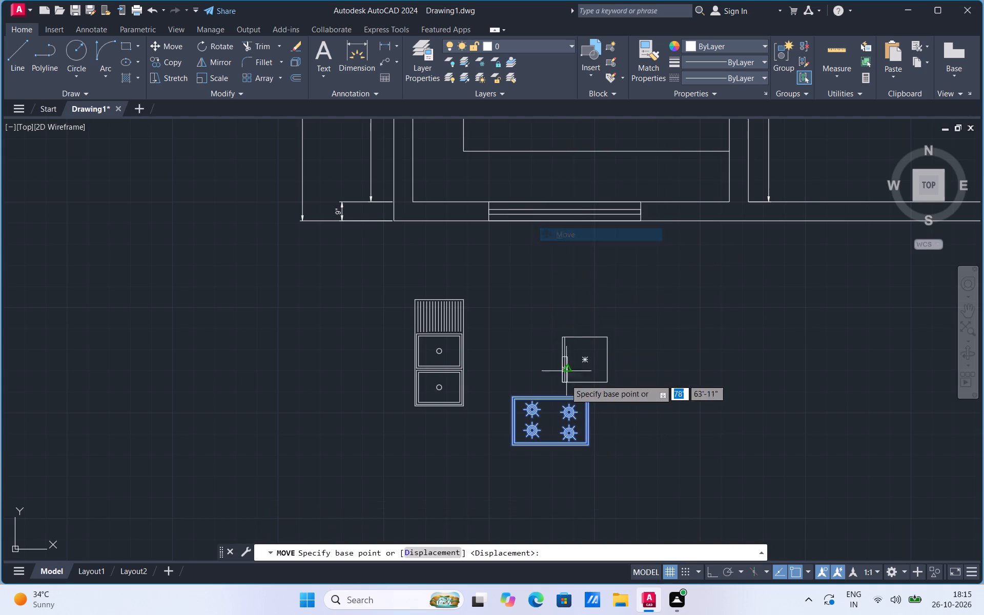
{"action": "left_click", "coordinate": [562, 395]}
{"action": "scroll", "coordinate": [577, 145], "scroll_direction": "up", "scroll_amount": 3}
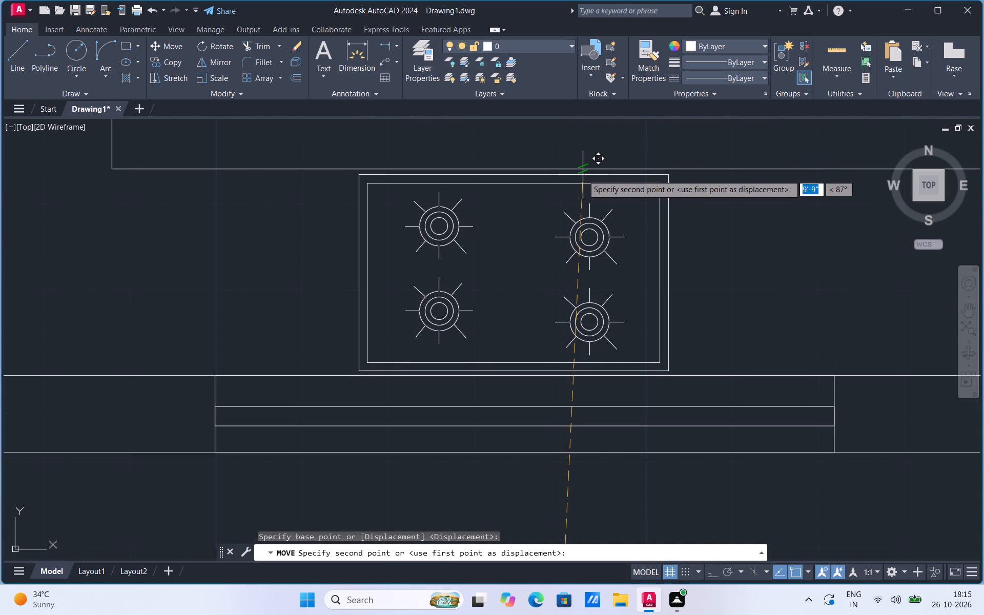
{"action": "left_click", "coordinate": [583, 175]}
Move the grouped double-basin sink into the floor plan, onto the upper end of the kitchen's left counter.
{"action": "scroll", "coordinate": [623, 216], "scroll_direction": "down", "scroll_amount": 3}
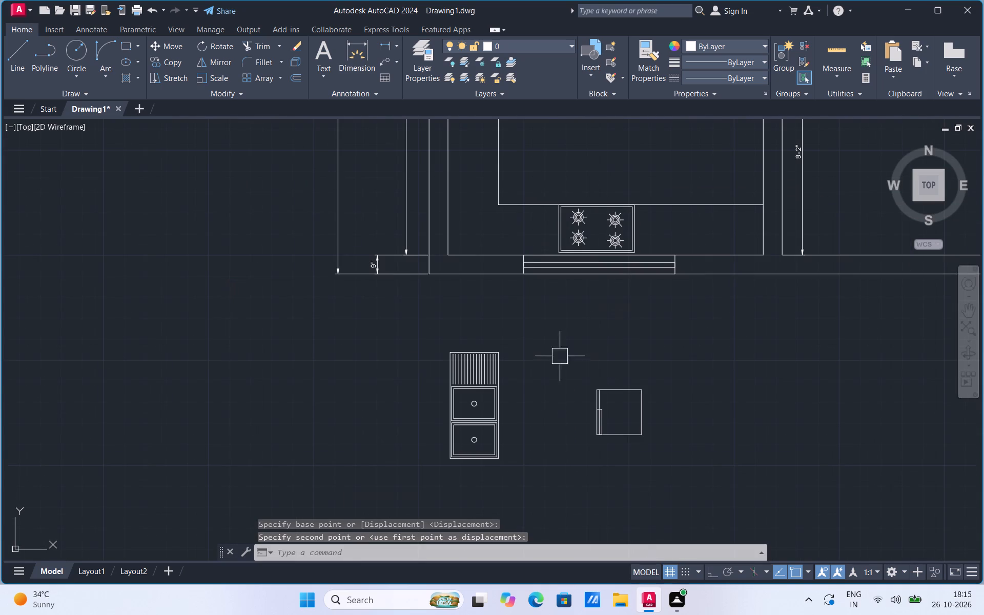
{"action": "left_click", "coordinate": [502, 386]}
{"action": "right_click", "coordinate": [502, 386]}
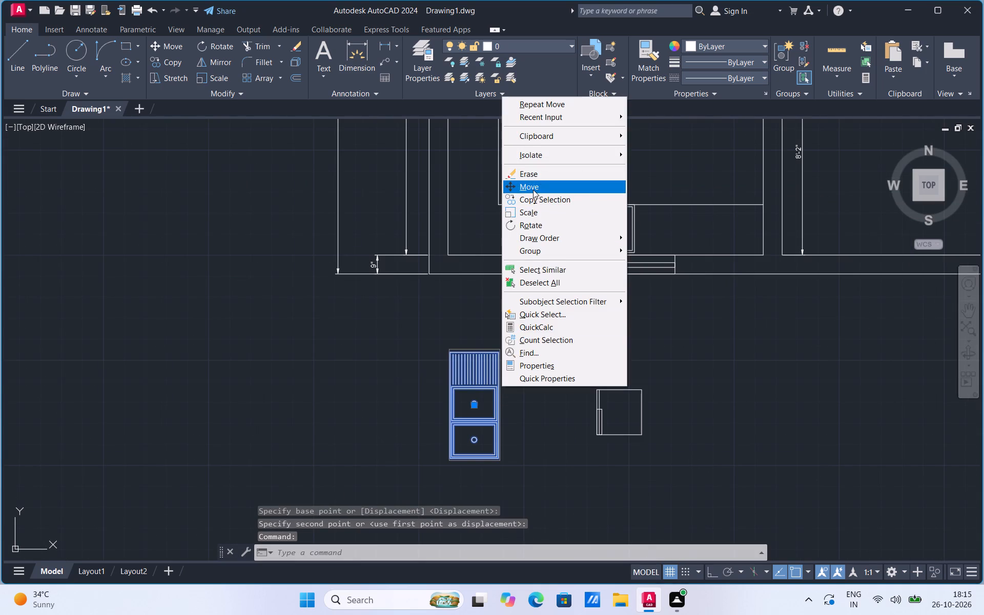
{"action": "left_click", "coordinate": [533, 190]}
{"action": "left_click", "coordinate": [456, 397]}
{"action": "scroll", "coordinate": [497, 458], "scroll_direction": "down", "scroll_amount": 2}
{"action": "scroll", "coordinate": [492, 329], "scroll_direction": "up", "scroll_amount": 3}
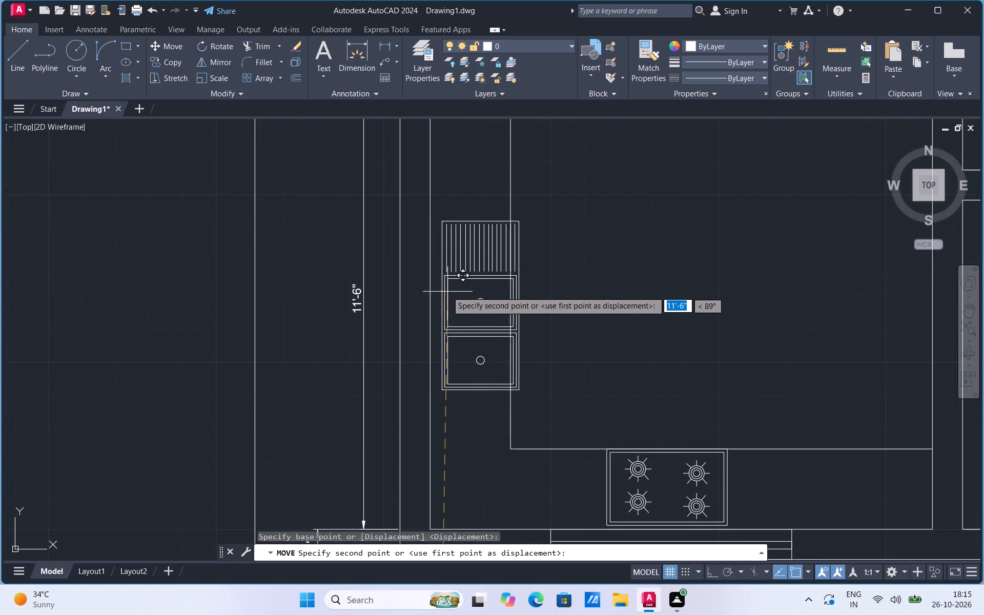
{"action": "scroll", "coordinate": [473, 410], "scroll_direction": "down", "scroll_amount": 2}
{"action": "scroll", "coordinate": [460, 315], "scroll_direction": "up", "scroll_amount": 3}
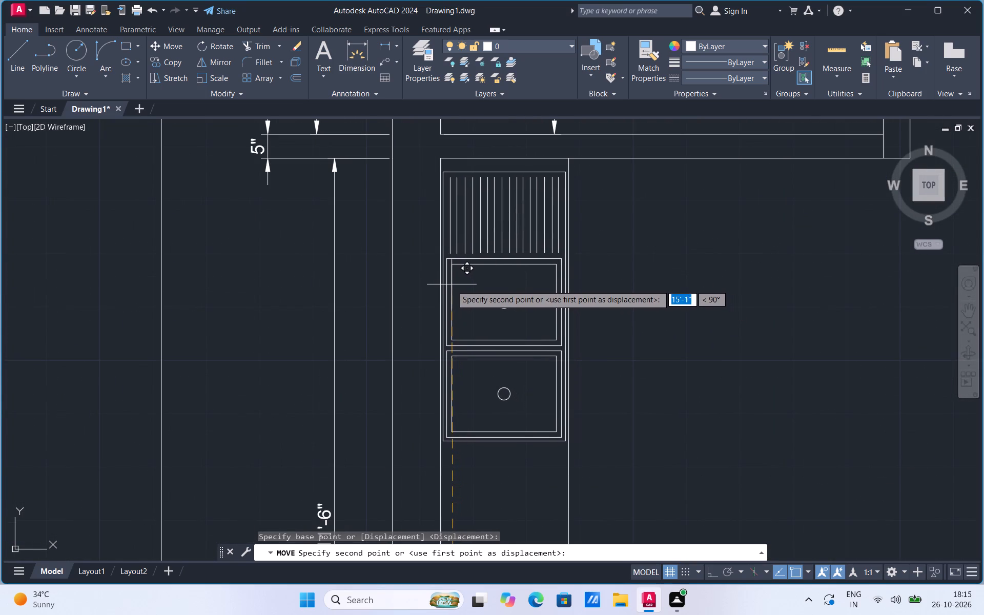
{"action": "left_click", "coordinate": [452, 285]}
Move the left counter's vertical front edge slightly to the right to widen the counter beside the sink.
{"action": "left_click", "coordinate": [567, 477]}
{"action": "right_click", "coordinate": [567, 477]}
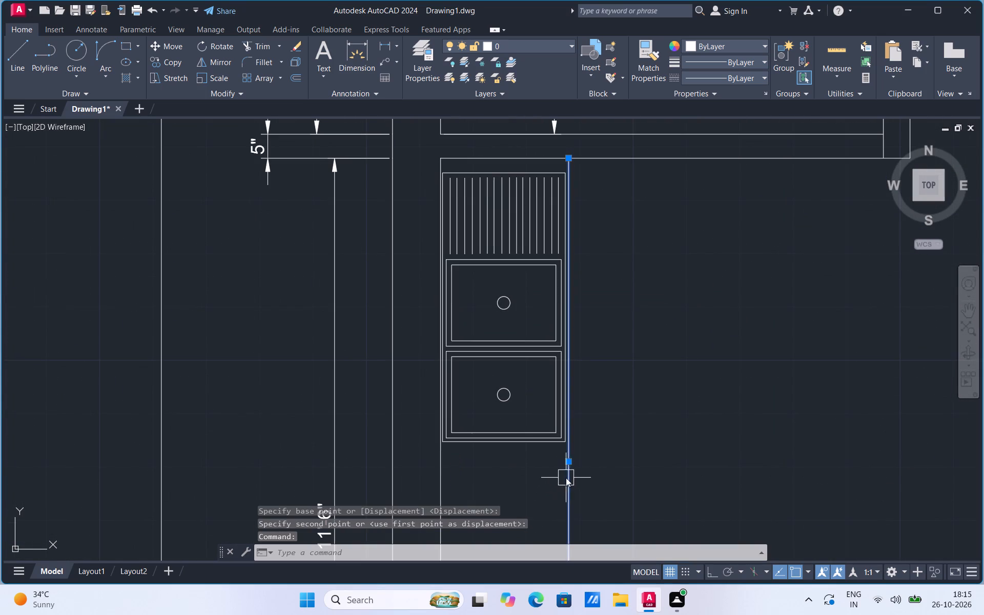
{"action": "left_click", "coordinate": [608, 260]}
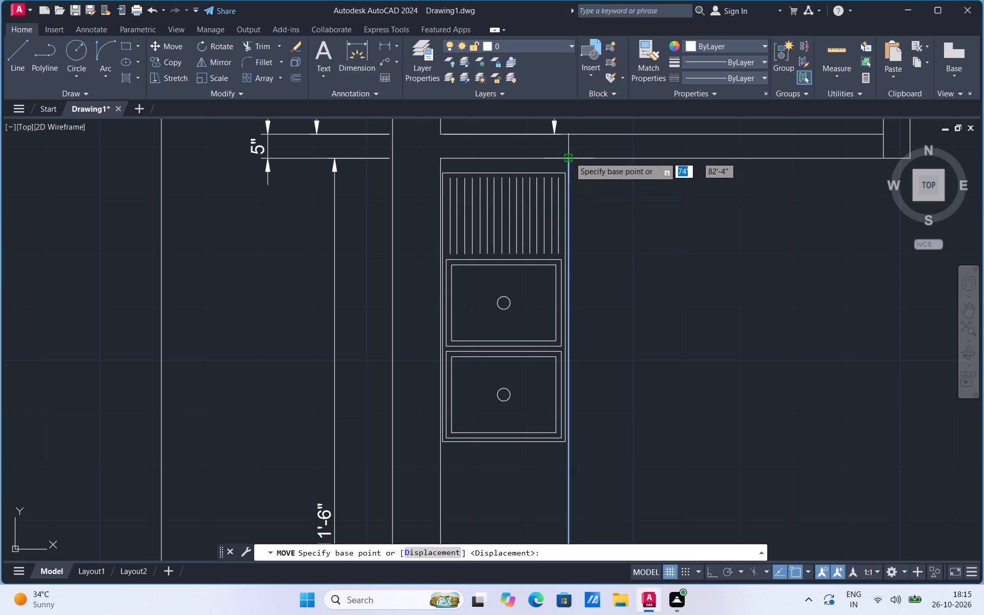
{"action": "left_click", "coordinate": [569, 157]}
{"action": "left_click", "coordinate": [580, 158]}
Move the sink down and to the right by about 3" so it sits centred across the widened left counter.
{"action": "left_click", "coordinate": [556, 260]}
{"action": "right_click", "coordinate": [556, 260]}
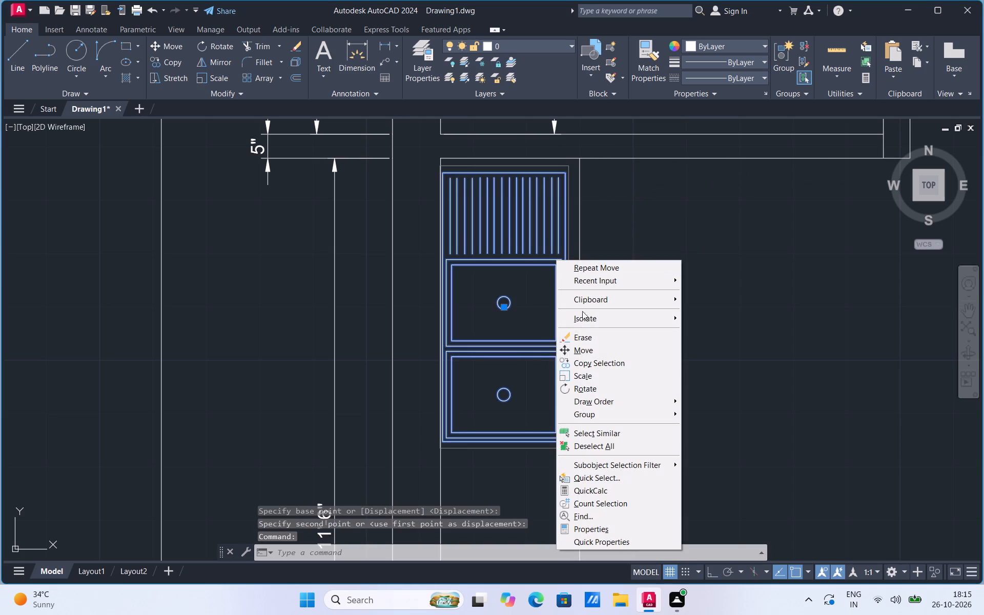
{"action": "left_click", "coordinate": [584, 350]}
{"action": "left_click", "coordinate": [516, 326]}
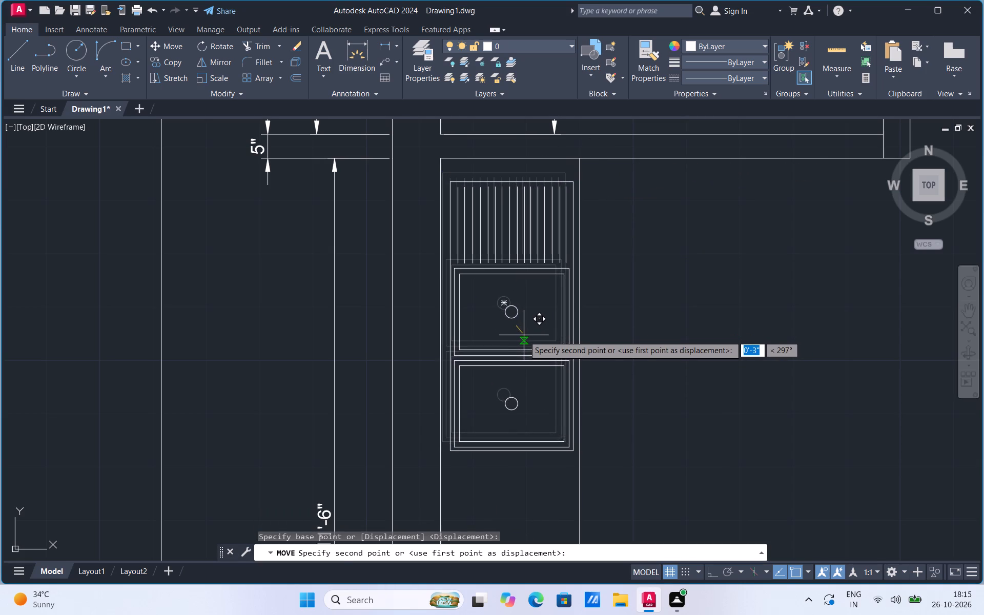
{"action": "left_click", "coordinate": [523, 337]}
Move the bottom counter's horizontal front edge straight up by about 2", away from the cooktop, with ortho mode on.
{"action": "scroll", "coordinate": [522, 276], "scroll_direction": "down", "scroll_amount": 4}
{"action": "scroll", "coordinate": [579, 367], "scroll_direction": "up", "scroll_amount": 2}
{"action": "left_click", "coordinate": [611, 330]}
{"action": "right_click", "coordinate": [611, 330]}
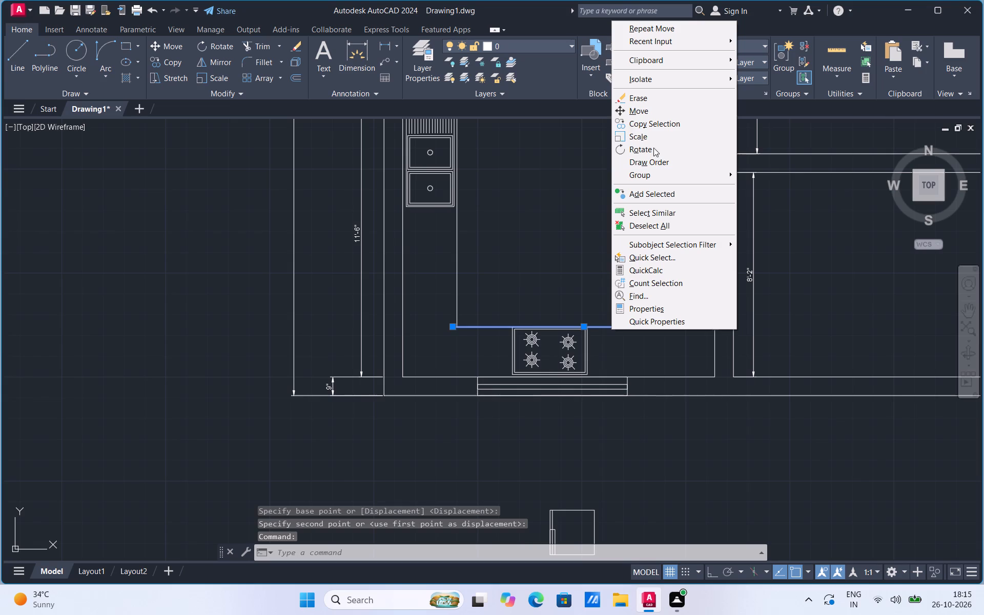
{"action": "left_click", "coordinate": [652, 109]}
{"action": "scroll", "coordinate": [464, 323], "scroll_direction": "up", "scroll_amount": 3}
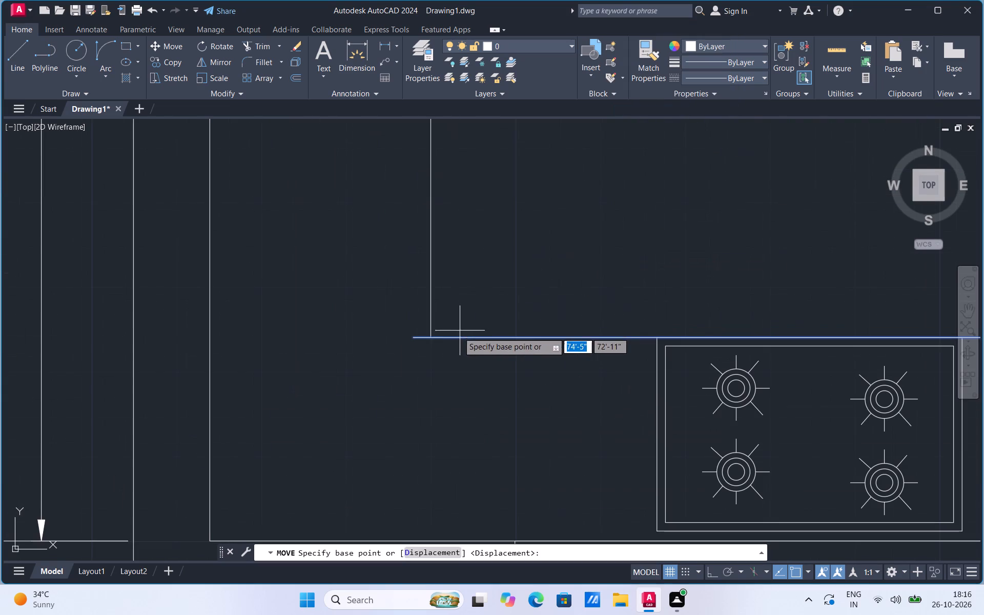
{"action": "left_click", "coordinate": [434, 338]}
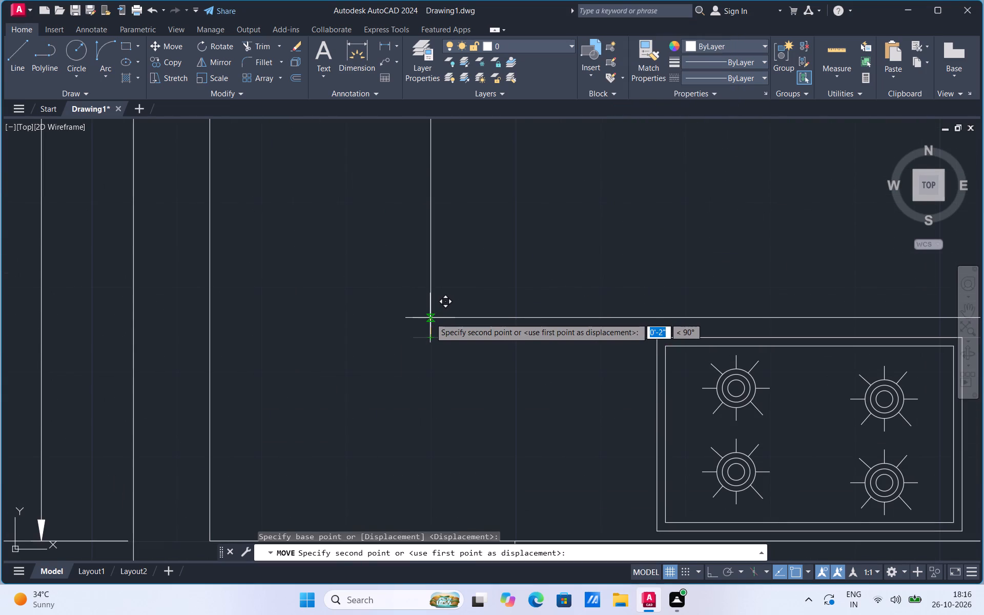
{"action": "left_click", "coordinate": [708, 573]}
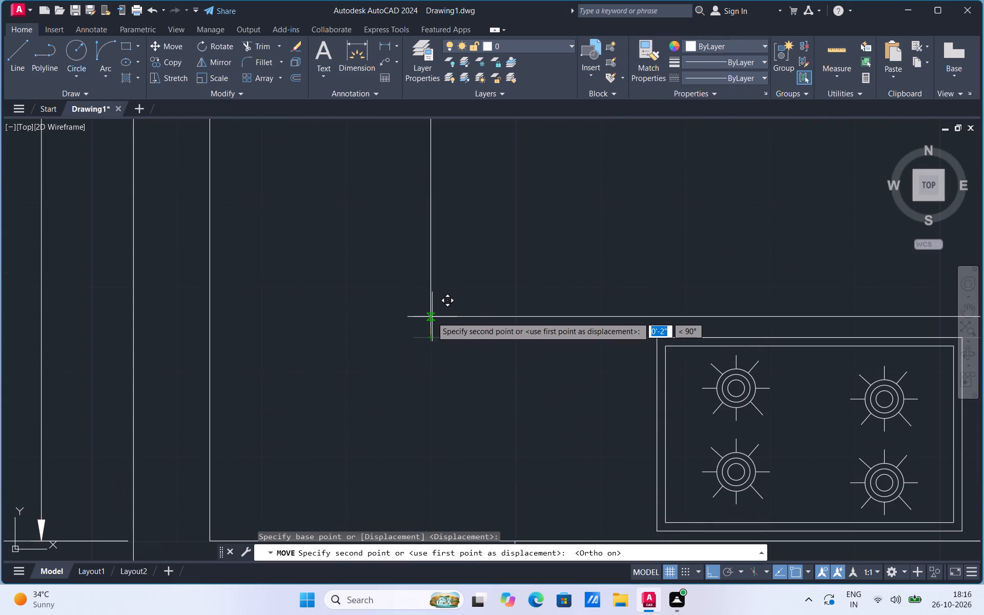
{"action": "left_click", "coordinate": [432, 317]}
Trim the overhanging vertical and horizontal line ends at the inner corner where the two counter edges meet.
{"action": "left_click", "coordinate": [262, 43]}
{"action": "left_click", "coordinate": [426, 338]}
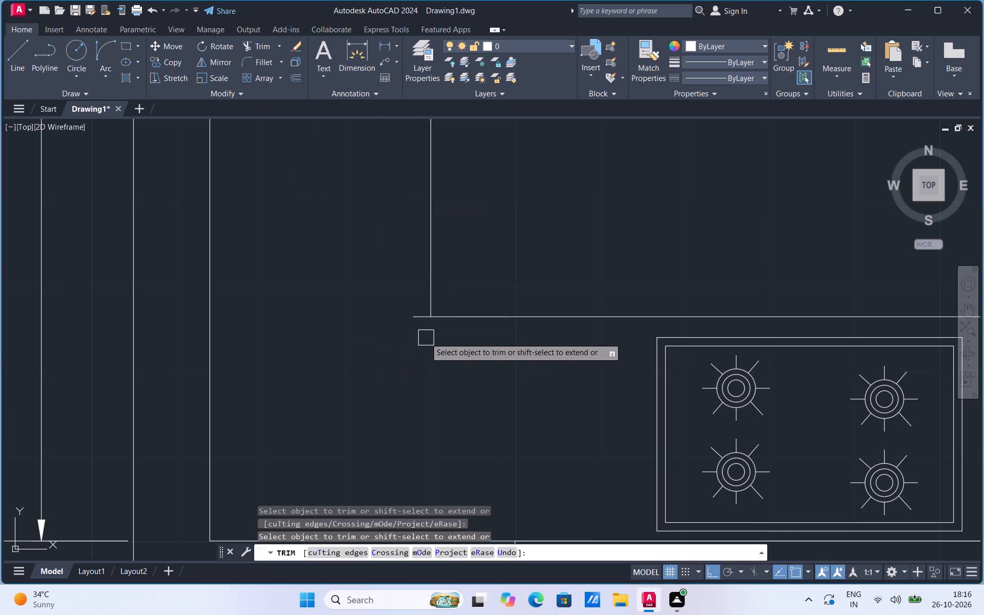
{"action": "left_click", "coordinate": [414, 322]}
{"action": "scroll", "coordinate": [386, 373], "scroll_direction": "down", "scroll_amount": 3}
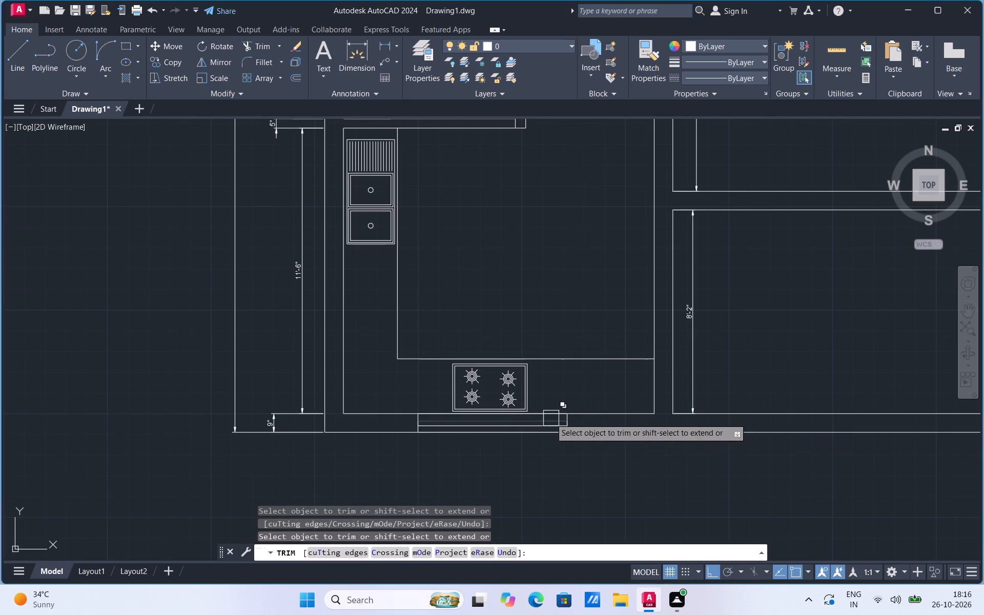
Group the three parts of the small square appliance drawn below the floor plan into one object.
{"action": "scroll", "coordinate": [500, 416], "scroll_direction": "up", "scroll_amount": 1}
{"action": "key", "text": "Escape"}
{"action": "scroll", "coordinate": [645, 379], "scroll_direction": "down", "scroll_amount": 2}
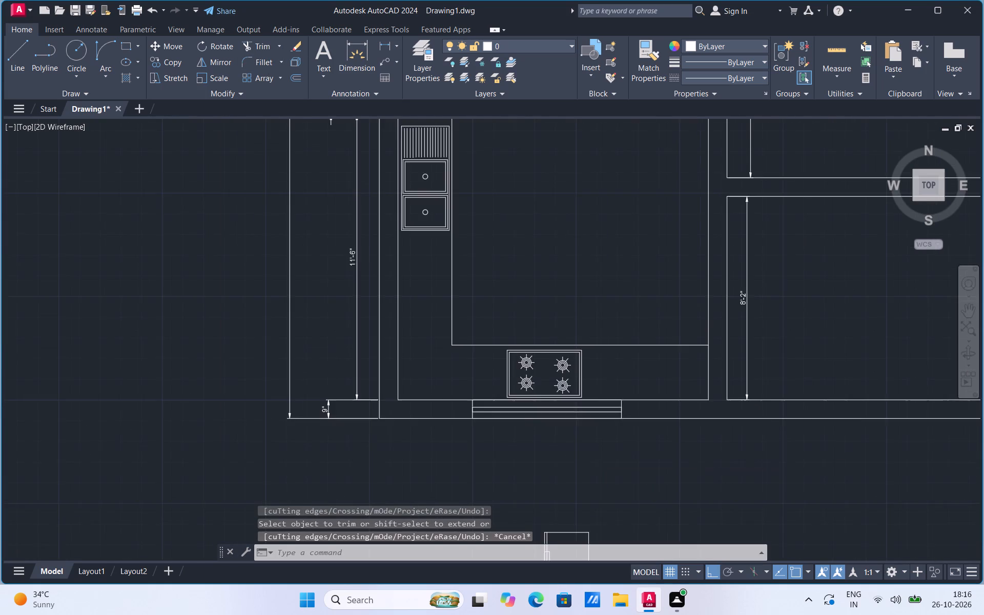
{"action": "scroll", "coordinate": [637, 411], "scroll_direction": "up", "scroll_amount": 1}
{"action": "scroll", "coordinate": [600, 418], "scroll_direction": "down", "scroll_amount": 1}
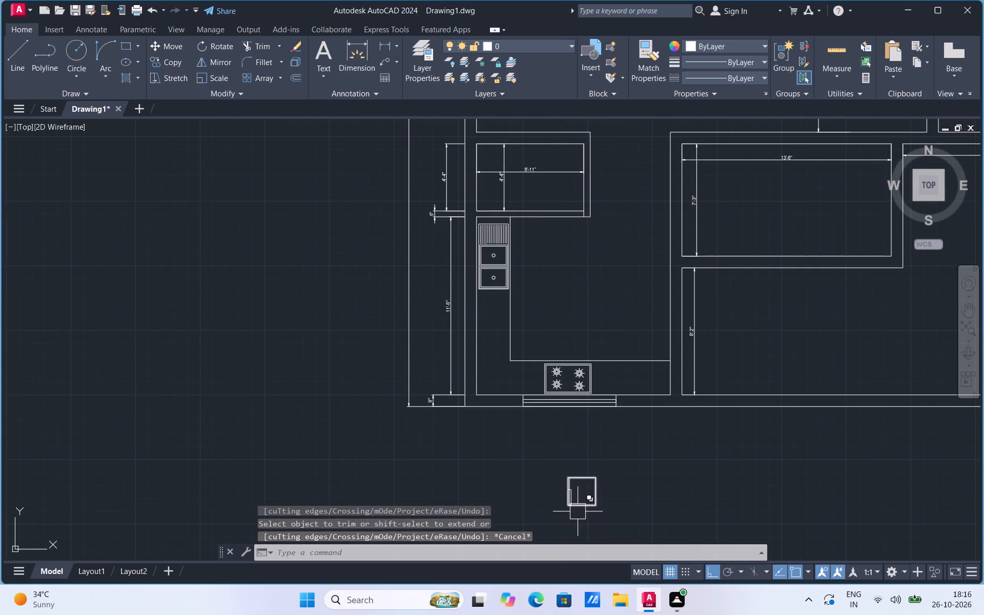
{"action": "scroll", "coordinate": [578, 511], "scroll_direction": "up", "scroll_amount": 1}
{"action": "left_click", "coordinate": [534, 522]}
{"action": "left_click", "coordinate": [632, 425]}
{"action": "right_click", "coordinate": [631, 425]}
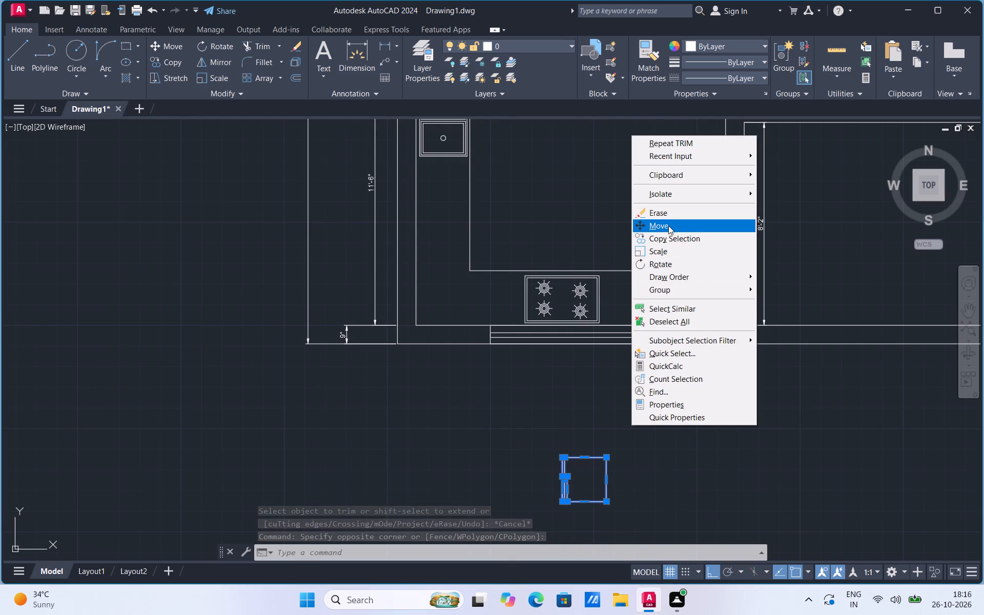
{"action": "left_click", "coordinate": [678, 291]}
{"action": "left_click", "coordinate": [785, 291]}
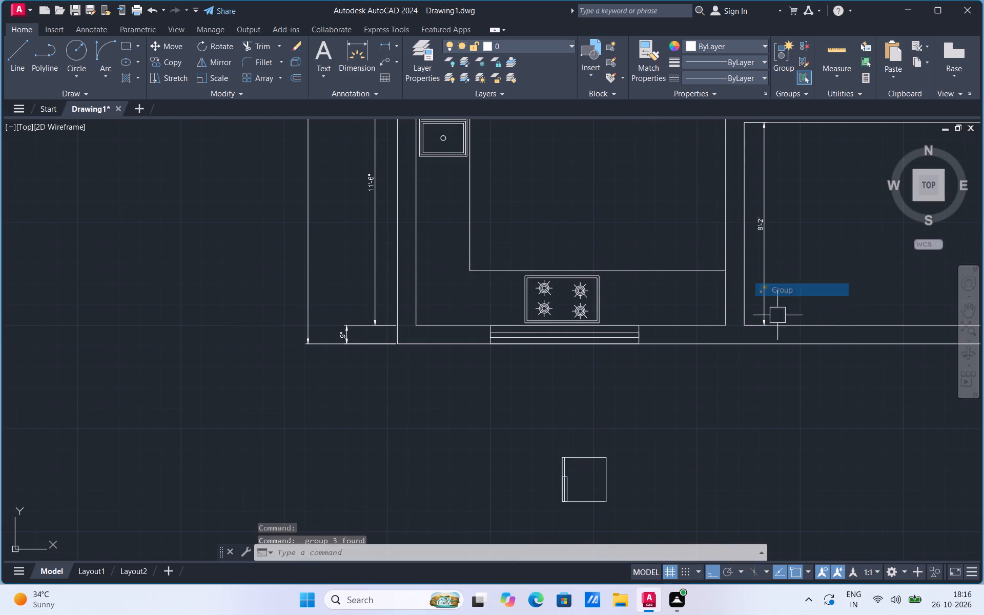
Move the grouped square appliance from below the plan into the kitchen beside its right wall, with ortho mode off.
{"action": "left_click", "coordinate": [610, 475]}
{"action": "right_click", "coordinate": [610, 475]}
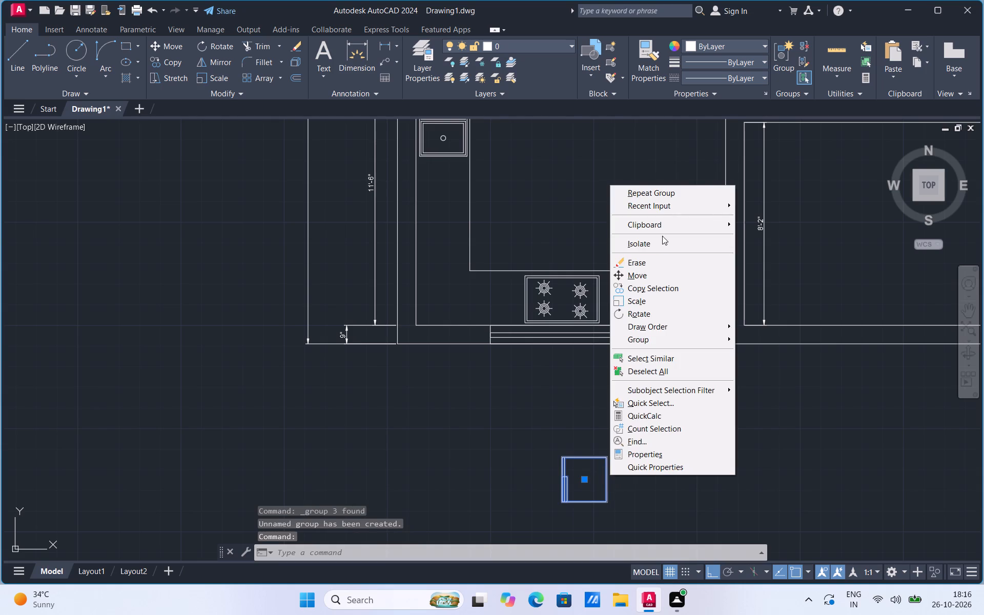
{"action": "left_click", "coordinate": [646, 274]}
{"action": "left_click", "coordinate": [604, 501]}
{"action": "scroll", "coordinate": [604, 501], "scroll_direction": "down", "scroll_amount": 2}
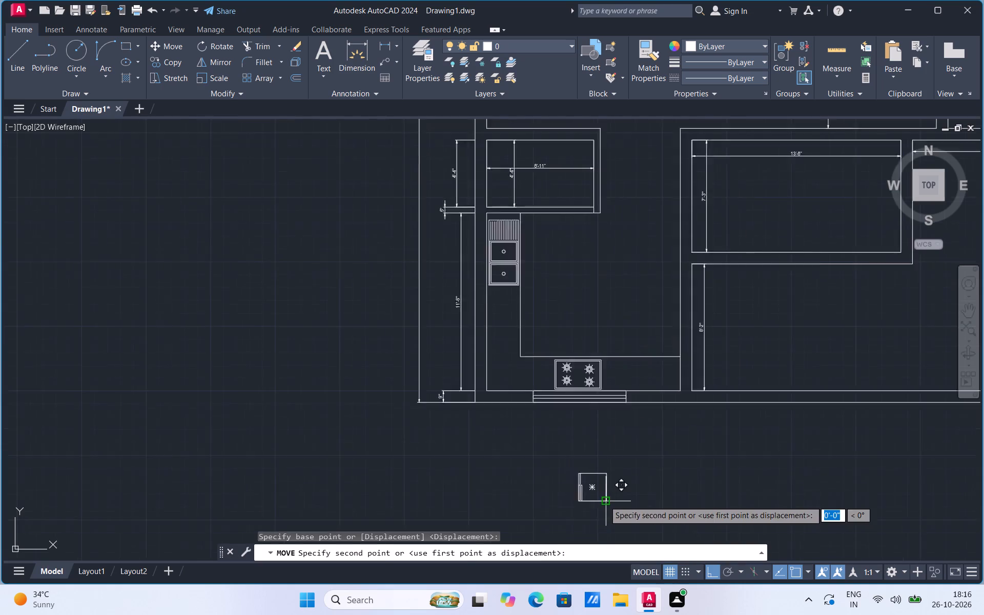
{"action": "left_click", "coordinate": [714, 567]}
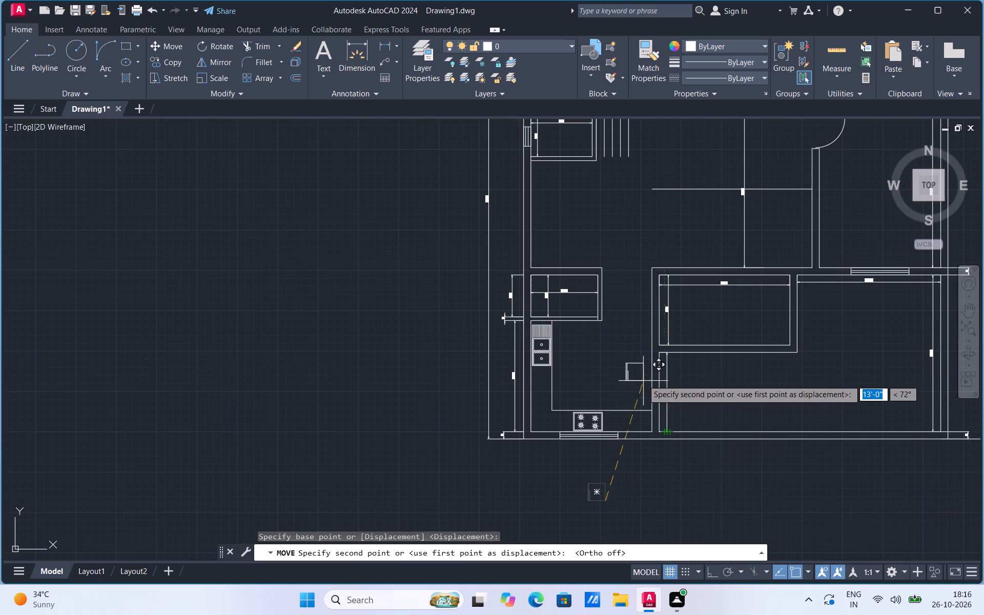
{"action": "scroll", "coordinate": [642, 361], "scroll_direction": "up", "scroll_amount": 2}
{"action": "left_click", "coordinate": [657, 359]}
{"action": "scroll", "coordinate": [669, 327], "scroll_direction": "down", "scroll_amount": 1}
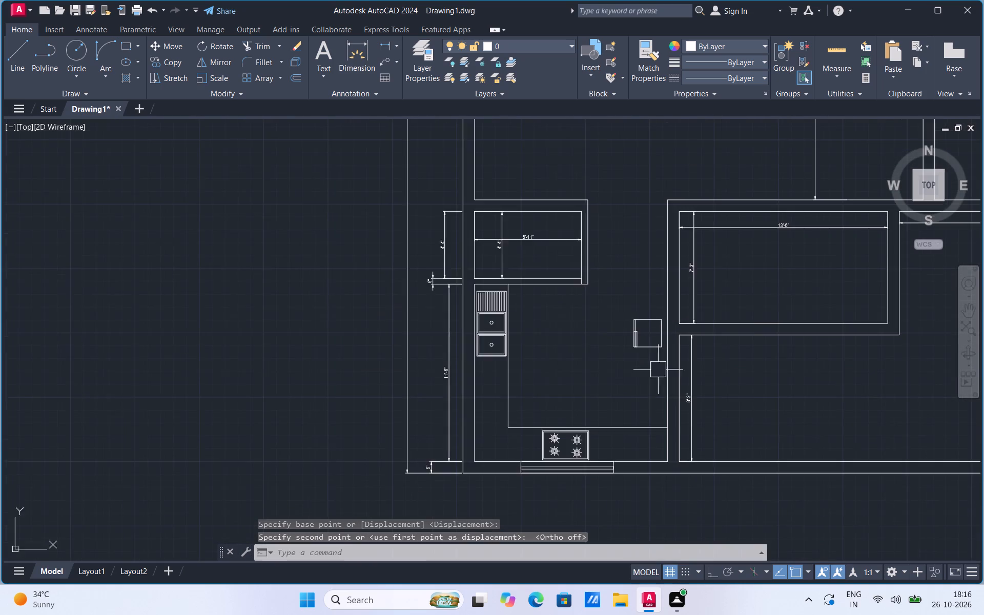
Draw the right counter outline with ortho on: a line about 6'-8" up from the bottom wall, and across to the right wall.
{"action": "scroll", "coordinate": [647, 391], "scroll_direction": "up", "scroll_amount": 1}
{"action": "left_click", "coordinate": [23, 67]}
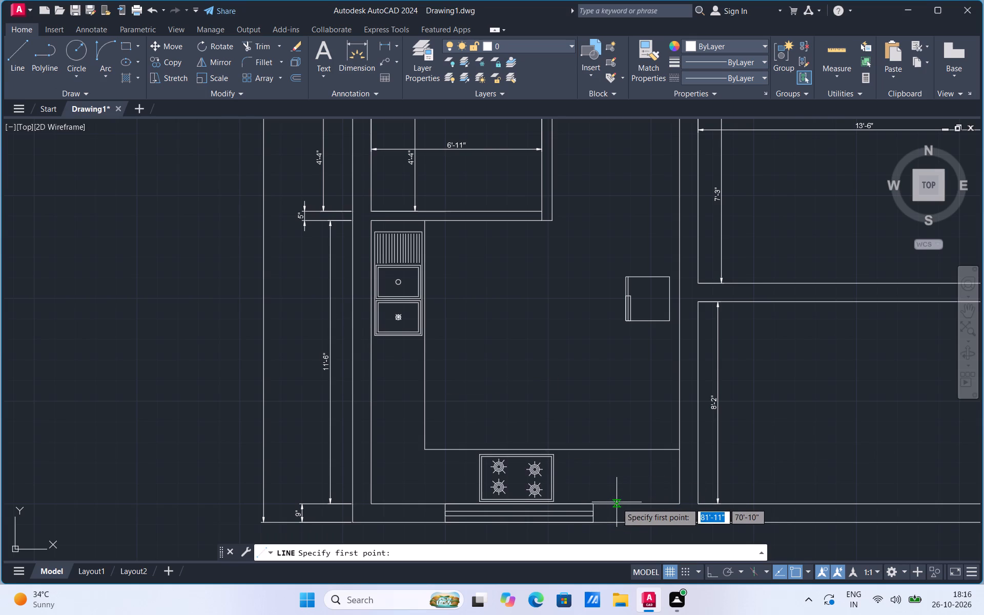
{"action": "left_click", "coordinate": [611, 503]}
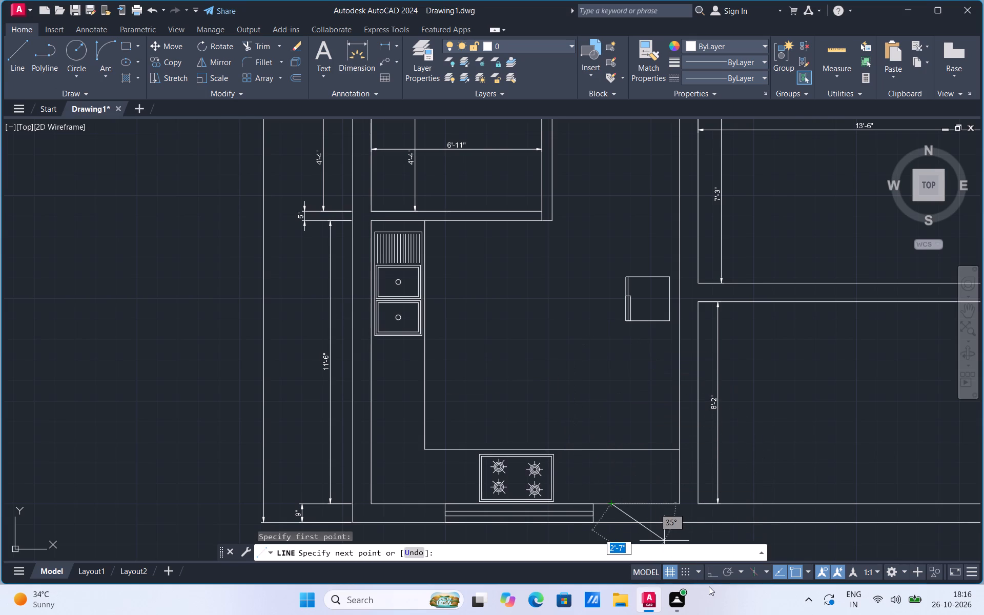
{"action": "left_click", "coordinate": [712, 577]}
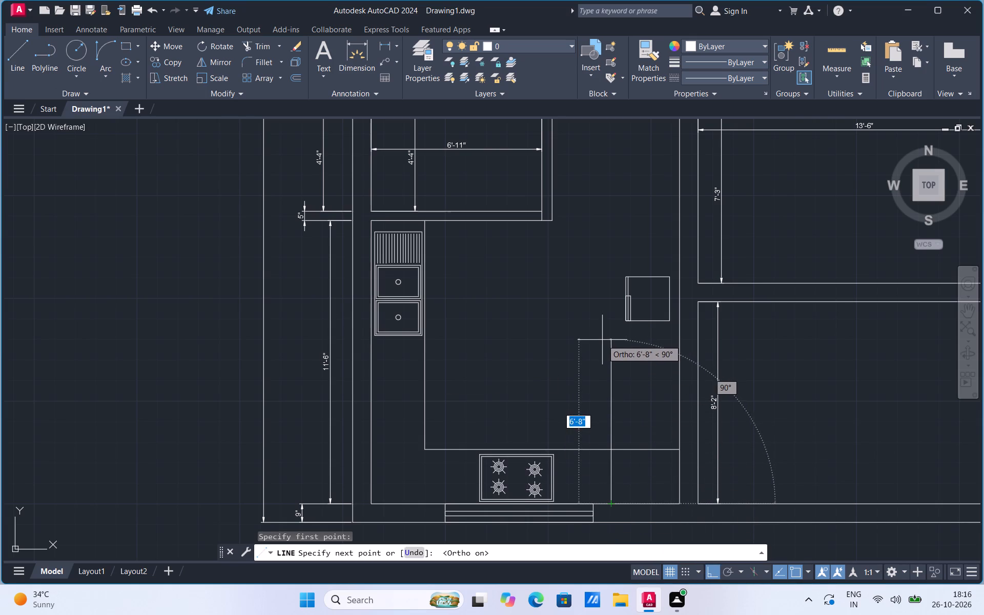
{"action": "left_click", "coordinate": [602, 340]}
{"action": "left_click", "coordinate": [681, 341]}
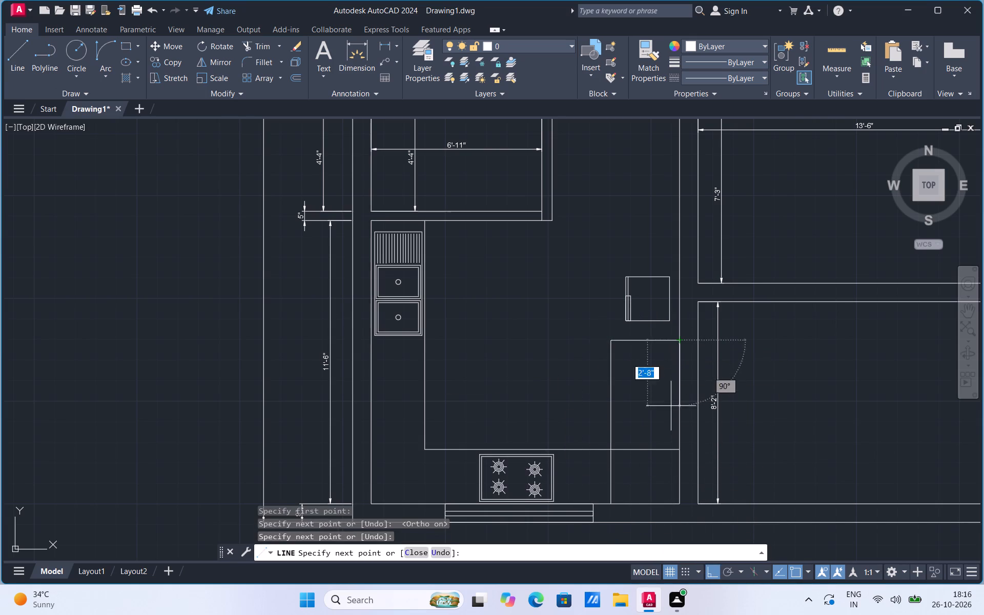
Trim the two counter-edge segments inside the bottom-right corner so the new right counter joins the bottom counter.
{"action": "left_click", "coordinate": [263, 49]}
{"action": "left_click", "coordinate": [645, 453]}
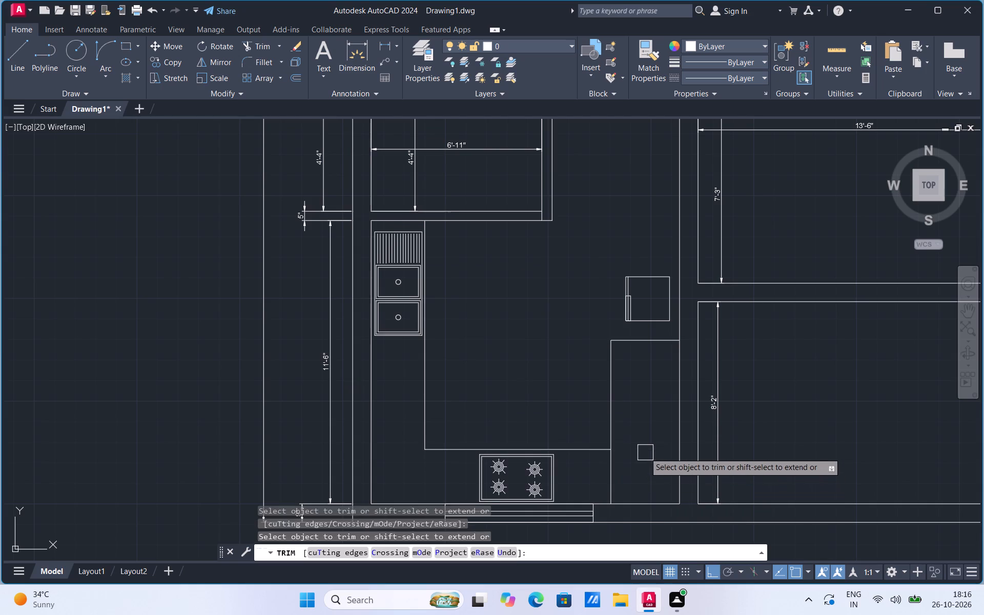
{"action": "left_click", "coordinate": [602, 470]}
{"action": "left_click", "coordinate": [625, 467]}
{"action": "scroll", "coordinate": [641, 458], "scroll_direction": "down", "scroll_amount": 1}
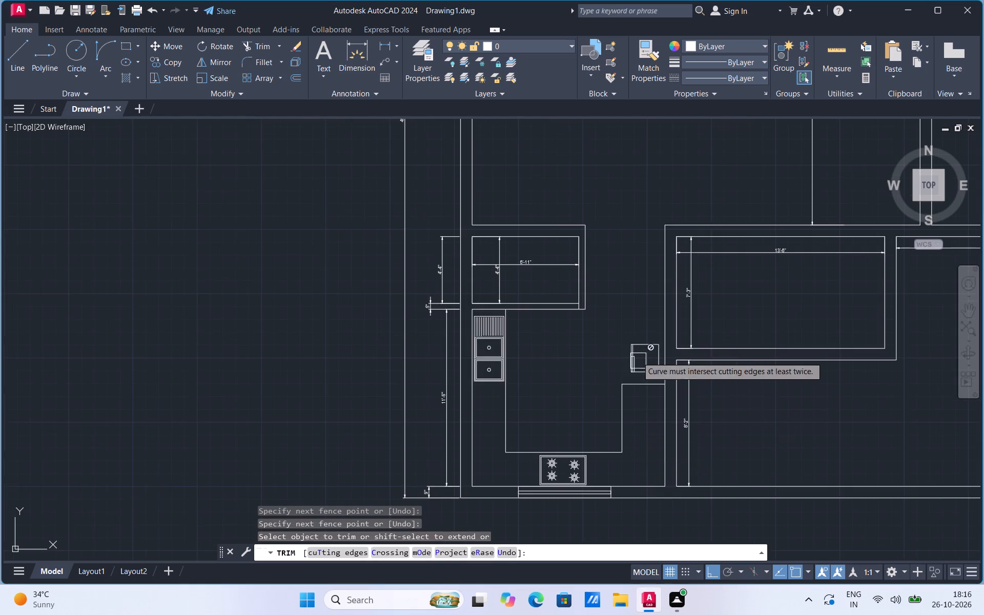
{"action": "scroll", "coordinate": [635, 347], "scroll_direction": "up", "scroll_amount": 2}
{"action": "key", "text": "Escape"}
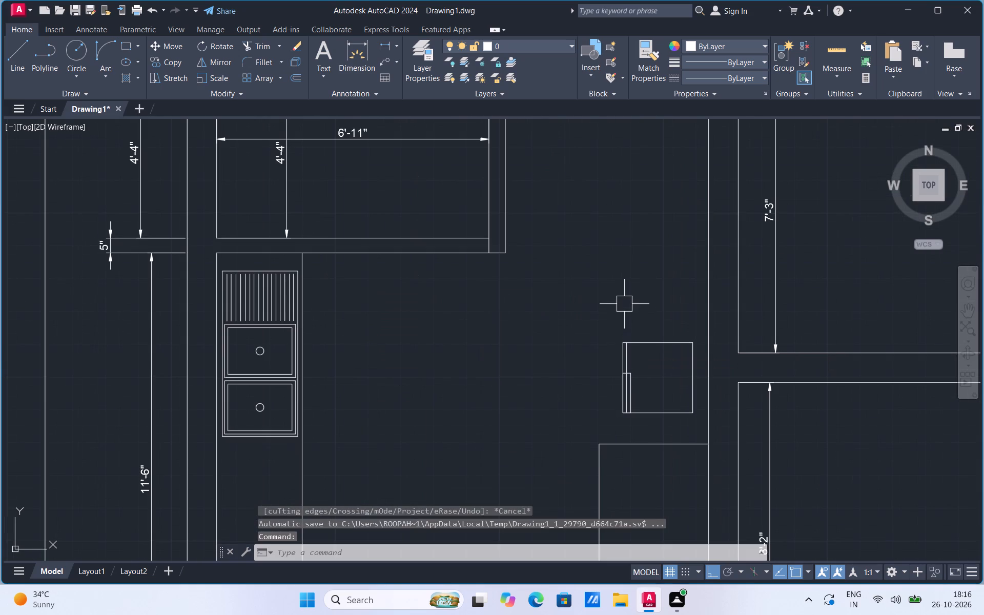
Move the right counter's horizontal end edge straight down, away from the square appliance, to shorten the counter.
{"action": "scroll", "coordinate": [584, 353], "scroll_direction": "down", "scroll_amount": 2}
{"action": "scroll", "coordinate": [597, 386], "scroll_direction": "up", "scroll_amount": 1}
{"action": "left_click", "coordinate": [602, 391]}
{"action": "right_click", "coordinate": [602, 391]}
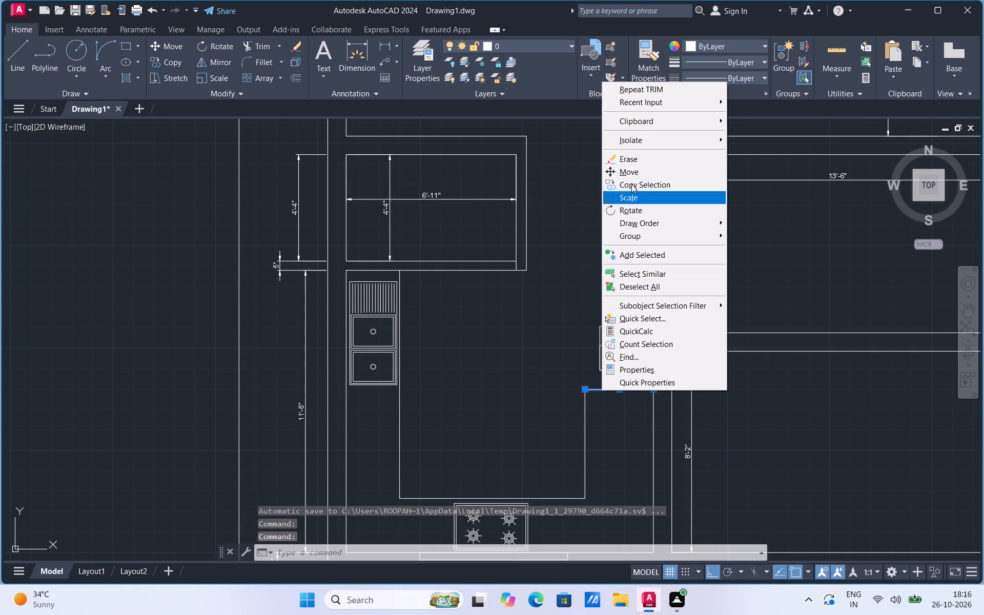
{"action": "left_click", "coordinate": [638, 173]}
{"action": "left_click", "coordinate": [657, 391]}
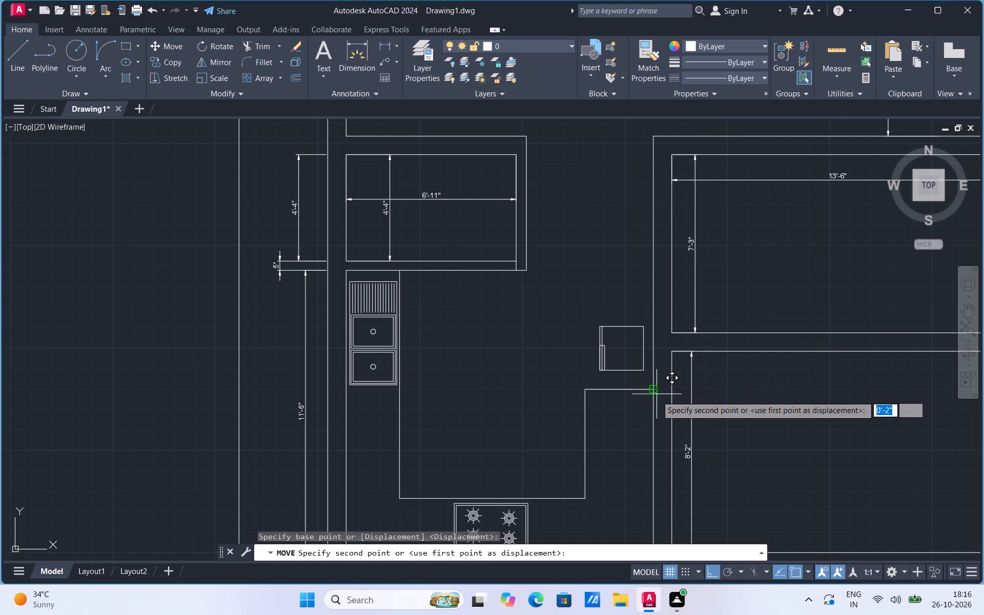
{"action": "left_click", "coordinate": [656, 419]}
Trim the right counter's vertical front edge where it overhangs above the moved end edge.
{"action": "left_click", "coordinate": [251, 42]}
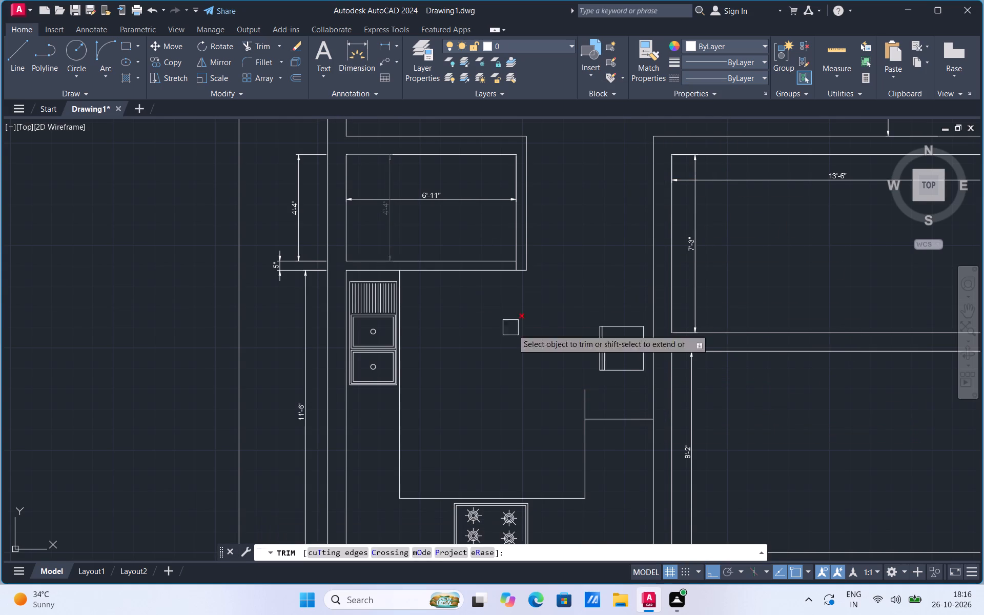
{"action": "left_click", "coordinate": [588, 396]}
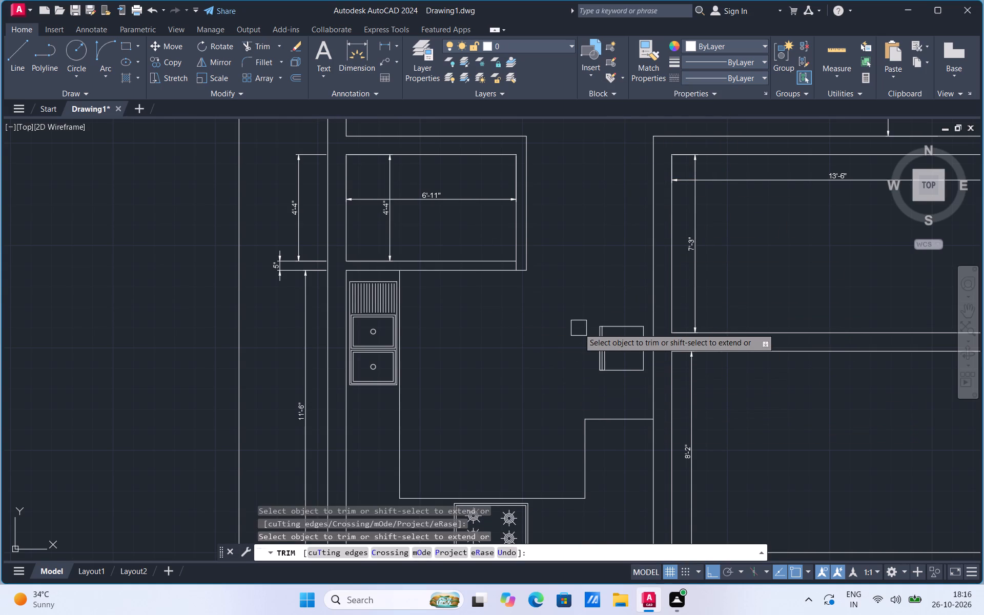
{"action": "key", "text": "Escape"}
Enlarge the square appliance with Scale to a bit more than twice its size, using a base point just above it.
{"action": "left_click", "coordinate": [607, 354]}
{"action": "right_click", "coordinate": [606, 355]}
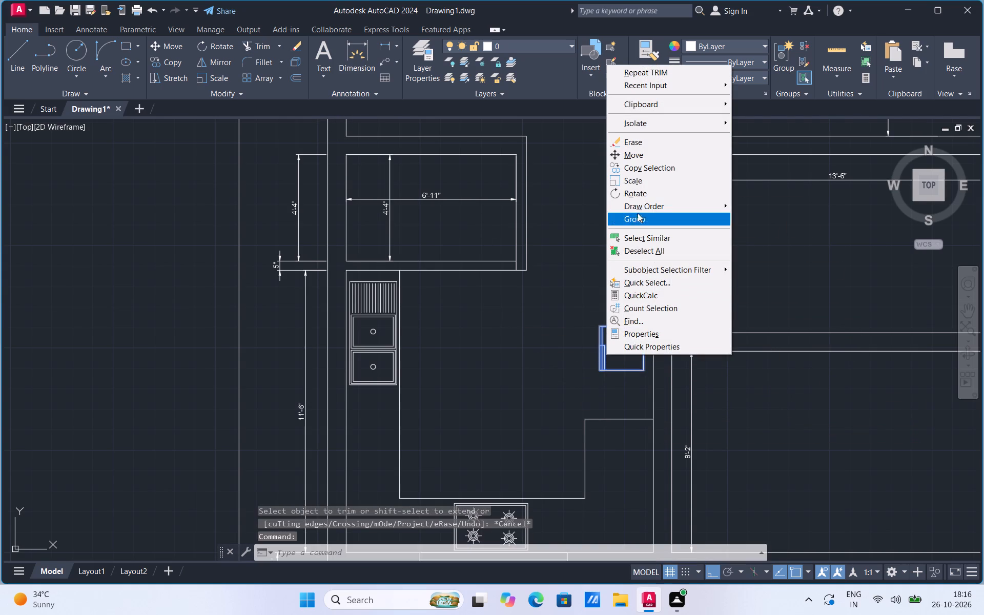
{"action": "left_click", "coordinate": [642, 183]}
{"action": "left_click", "coordinate": [632, 309]}
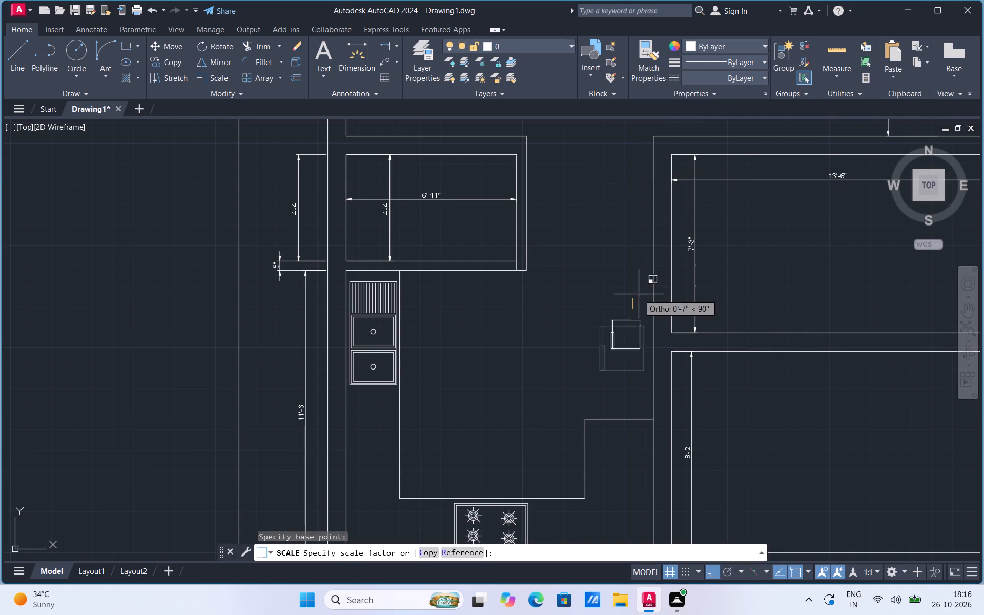
{"action": "left_click", "coordinate": [673, 279]}
Scale the appliance down from a base point above it so it fits beside the right wall, just above the counter's end.
{"action": "left_click", "coordinate": [602, 346]}
{"action": "right_click", "coordinate": [602, 346]}
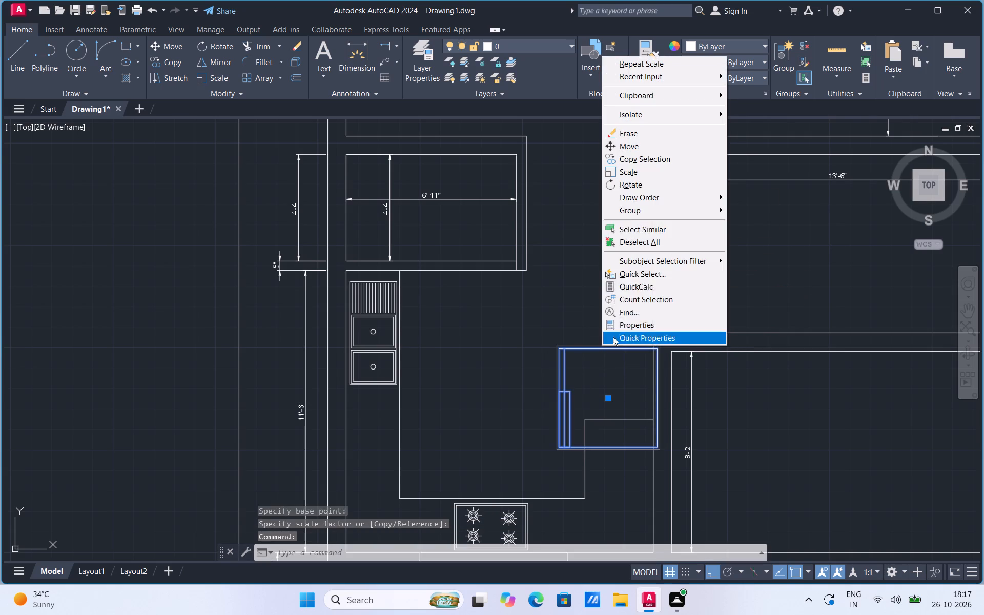
{"action": "left_click", "coordinate": [636, 168]}
{"action": "left_click", "coordinate": [624, 302]}
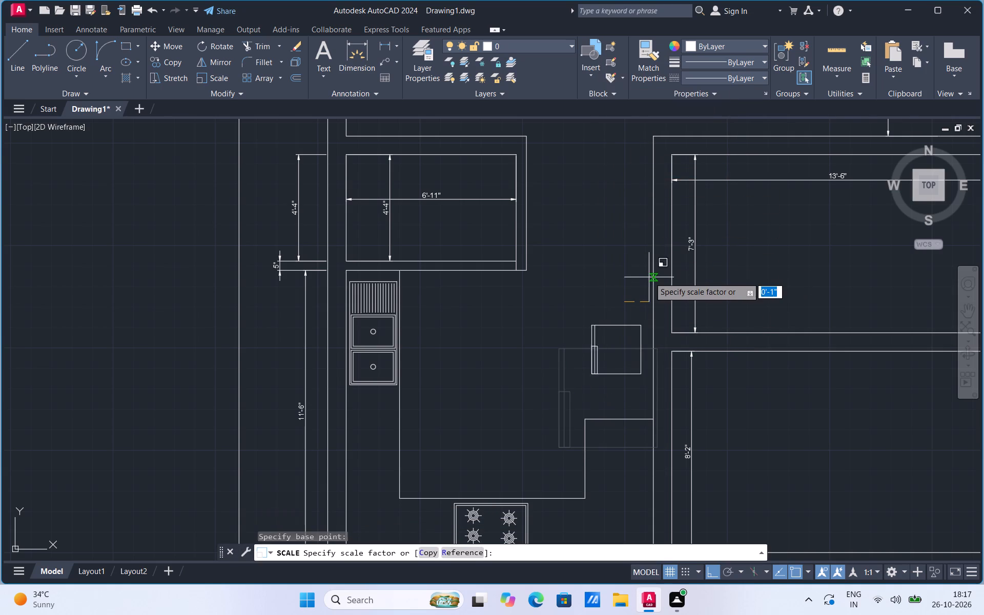
{"action": "left_click", "coordinate": [610, 265]}
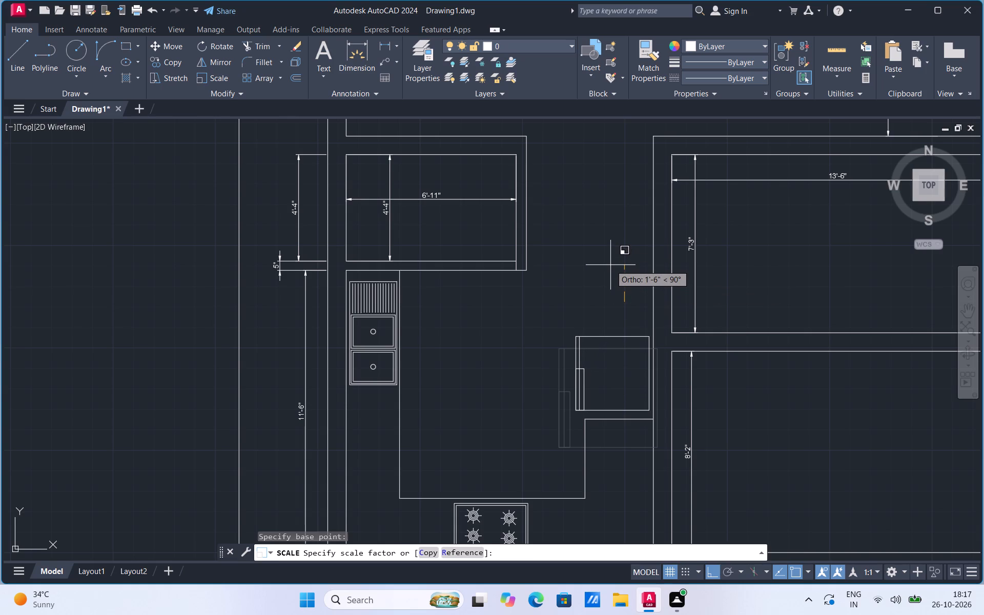
Examine the kitchen layout, the overall floor plan and the wall junctions around the upper rooms.
{"action": "scroll", "coordinate": [623, 401], "scroll_direction": "down", "scroll_amount": 1}
{"action": "scroll", "coordinate": [623, 401], "scroll_direction": "up", "scroll_amount": 1}
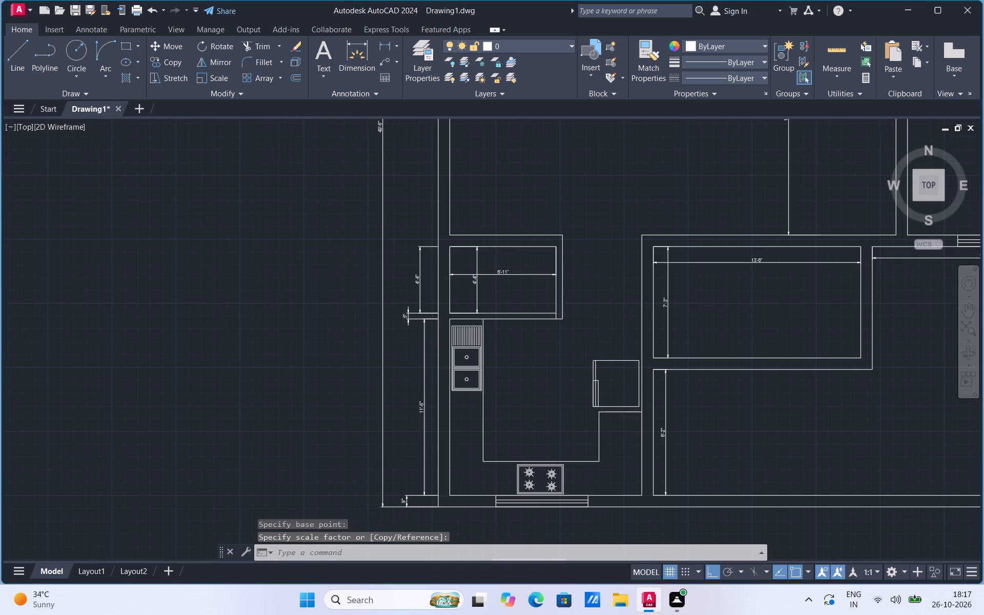
{"action": "scroll", "coordinate": [610, 426], "scroll_direction": "down", "scroll_amount": 2}
{"action": "scroll", "coordinate": [716, 440], "scroll_direction": "up", "scroll_amount": 1}
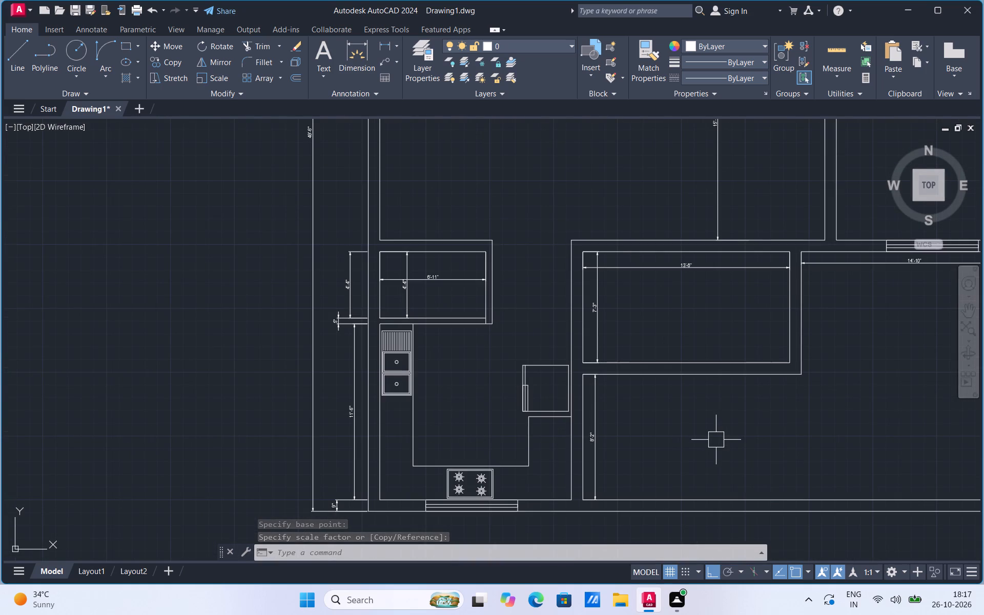
{"action": "scroll", "coordinate": [713, 468], "scroll_direction": "down", "scroll_amount": 1}
{"action": "scroll", "coordinate": [616, 476], "scroll_direction": "down", "scroll_amount": 1}
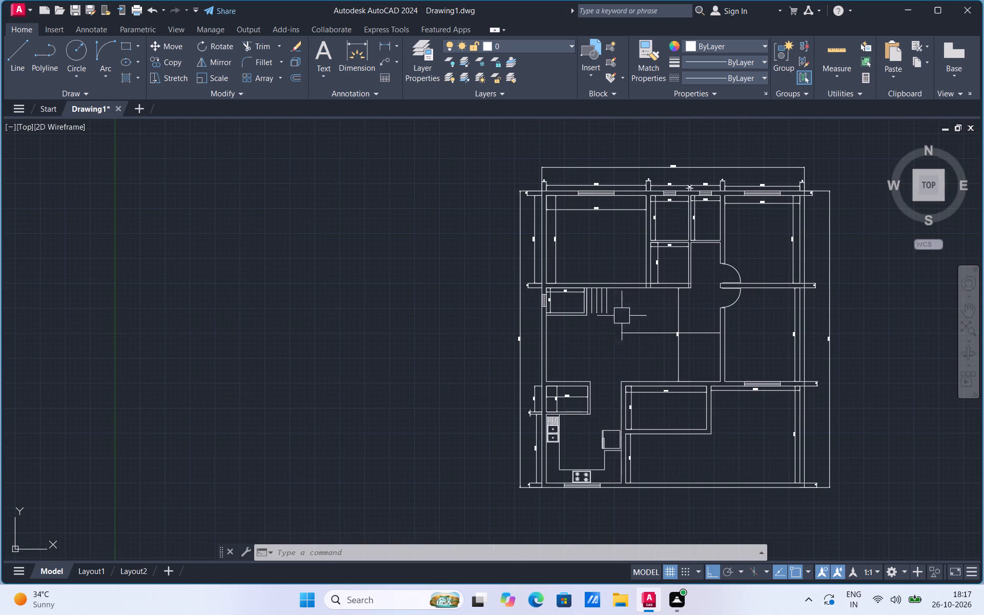
{"action": "scroll", "coordinate": [630, 200], "scroll_direction": "up", "scroll_amount": 2}
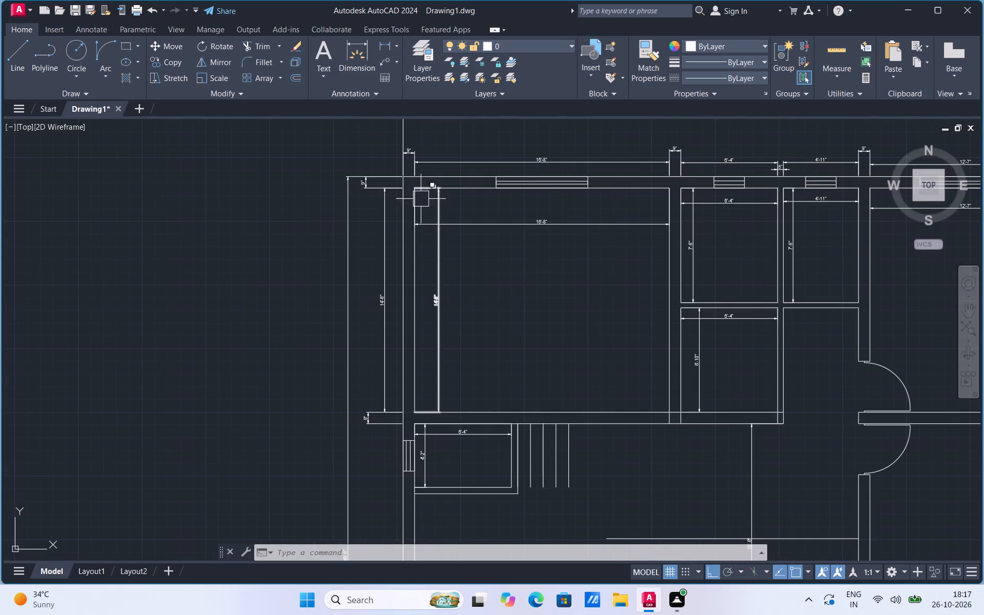
{"action": "scroll", "coordinate": [452, 310], "scroll_direction": "down", "scroll_amount": 1}
{"action": "scroll", "coordinate": [716, 317], "scroll_direction": "up", "scroll_amount": 1}
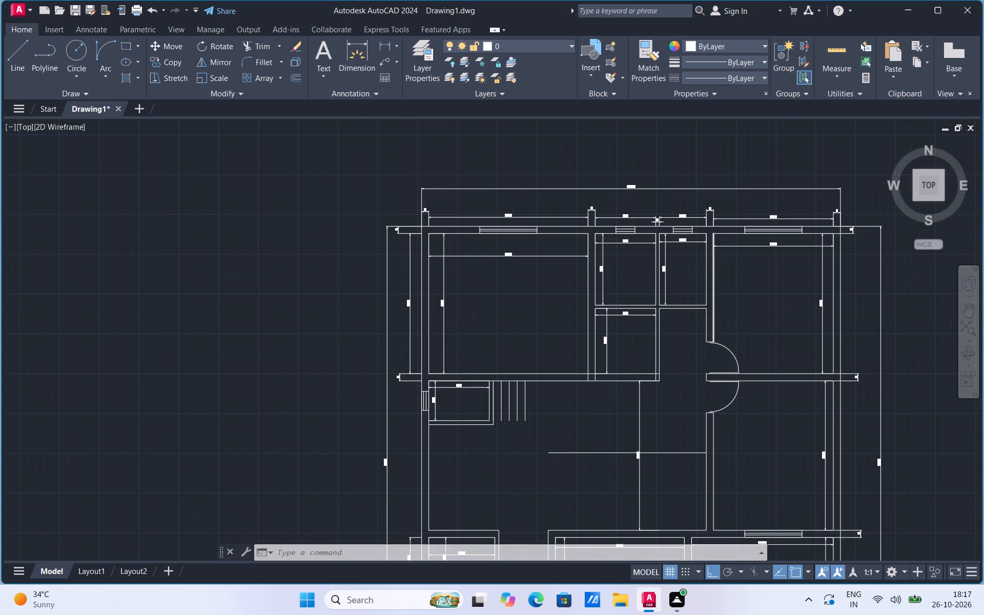
{"action": "scroll", "coordinate": [614, 335], "scroll_direction": "up", "scroll_amount": 1}
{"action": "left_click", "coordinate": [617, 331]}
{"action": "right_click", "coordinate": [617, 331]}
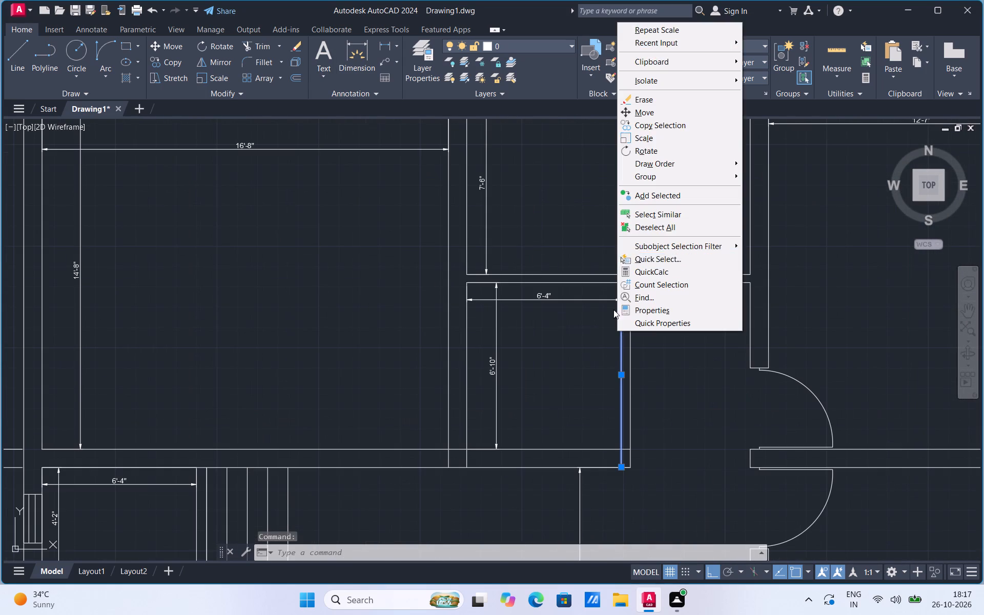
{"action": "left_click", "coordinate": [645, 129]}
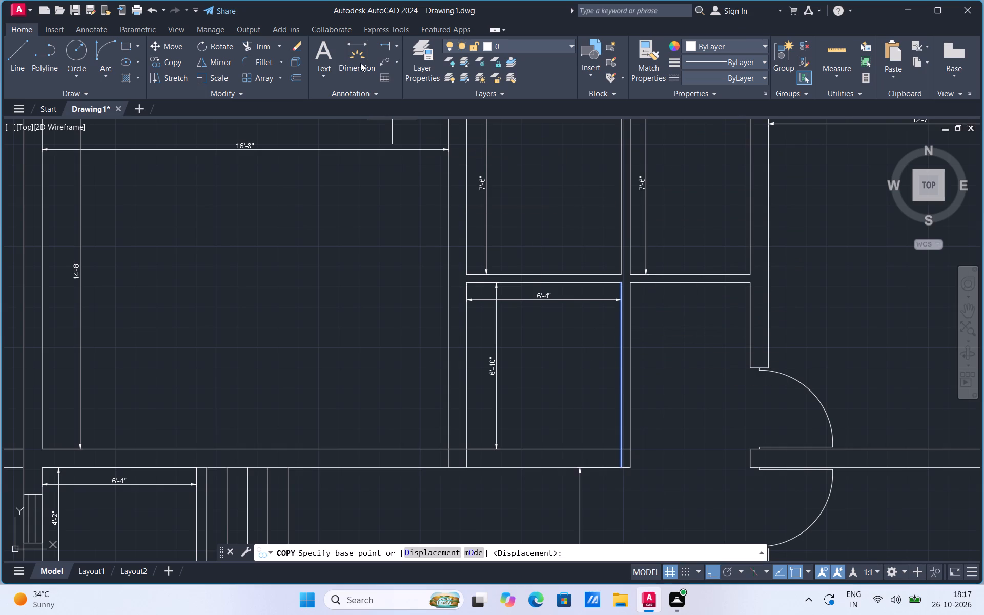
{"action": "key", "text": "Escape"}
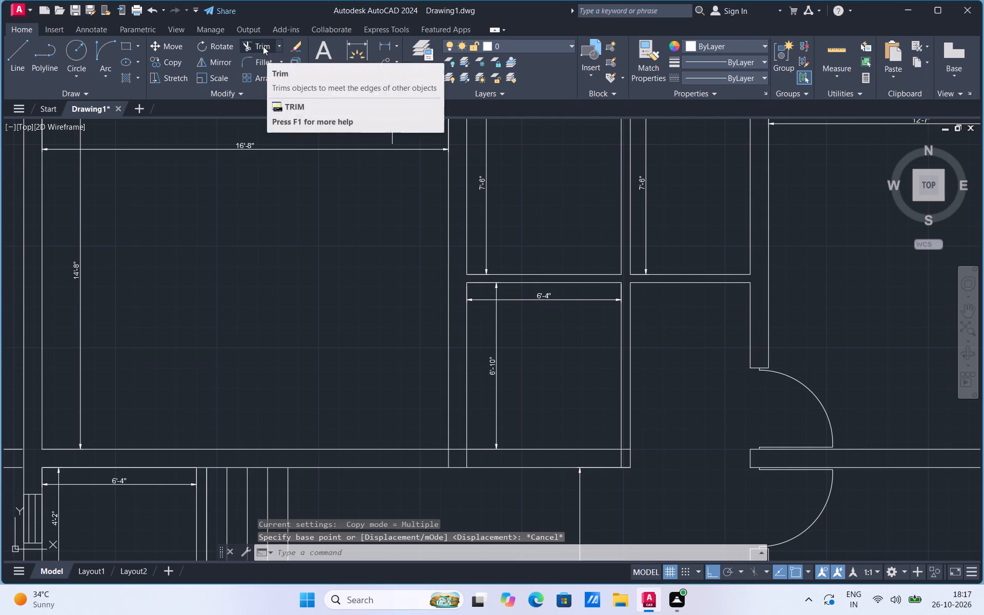
Trim the overlapping wall lines where the lower-left corner of the 6'-4" by 6'-10" room meets the bottom wall.
{"action": "left_click", "coordinate": [263, 46]}
{"action": "scroll", "coordinate": [625, 468], "scroll_direction": "up", "scroll_amount": 3}
{"action": "scroll", "coordinate": [676, 456], "scroll_direction": "down", "scroll_amount": 3}
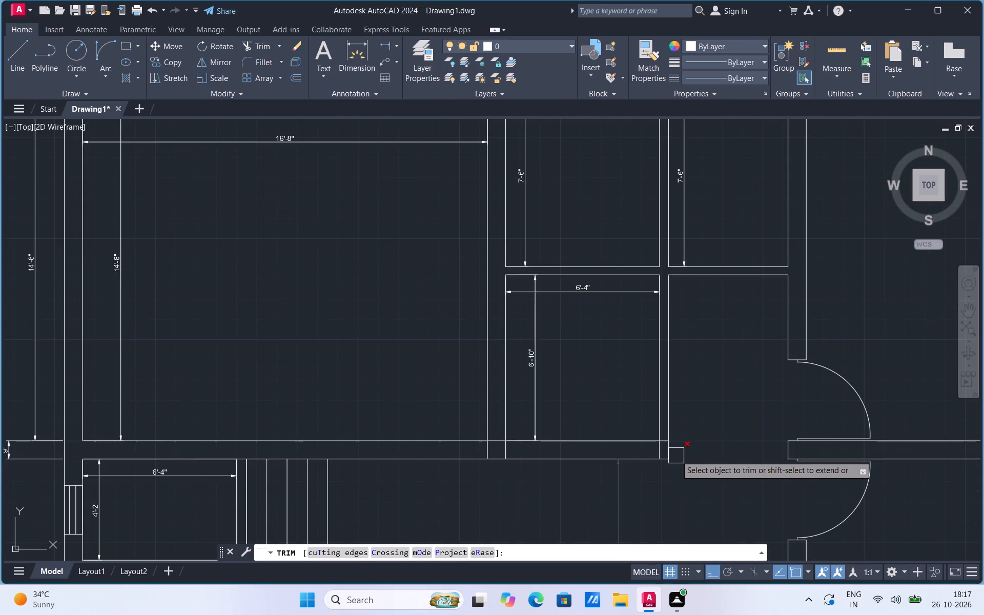
{"action": "scroll", "coordinate": [501, 449], "scroll_direction": "up", "scroll_amount": 1}
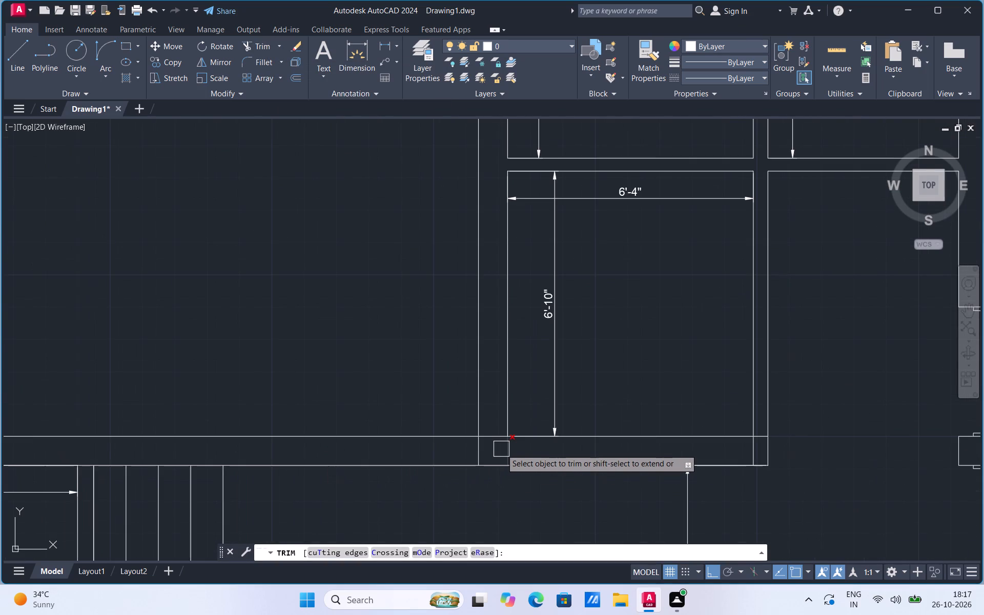
{"action": "scroll", "coordinate": [503, 441], "scroll_direction": "up", "scroll_amount": 1}
{"action": "left_click", "coordinate": [487, 436]}
{"action": "left_click", "coordinate": [459, 459]}
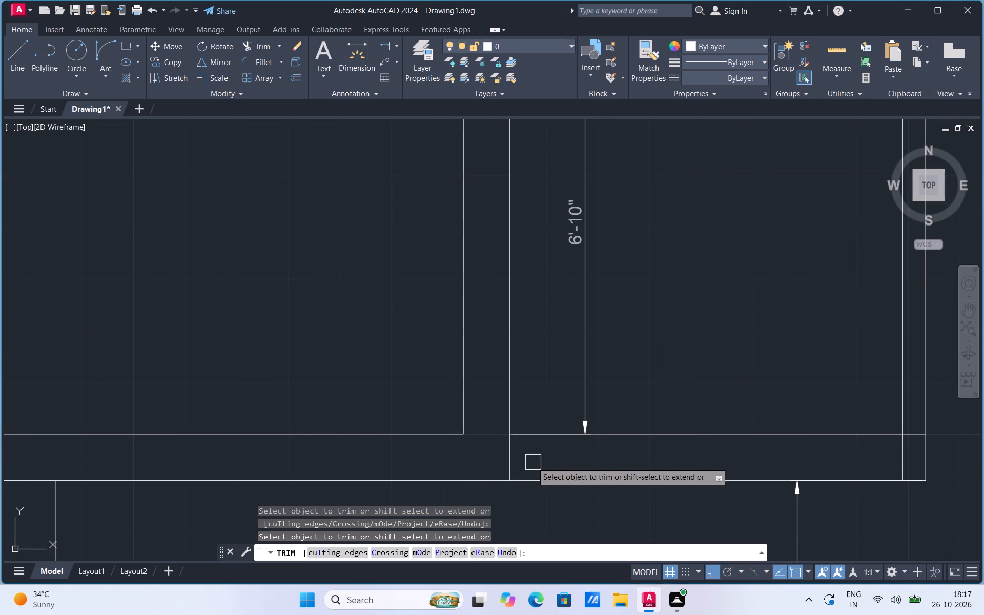
{"action": "left_click", "coordinate": [508, 460]}
Trim the overlapping wall lines at the lower-right corner of the 6'-4" by 6'-10" room.
{"action": "scroll", "coordinate": [511, 459], "scroll_direction": "down", "scroll_amount": 2}
{"action": "scroll", "coordinate": [646, 452], "scroll_direction": "up", "scroll_amount": 3}
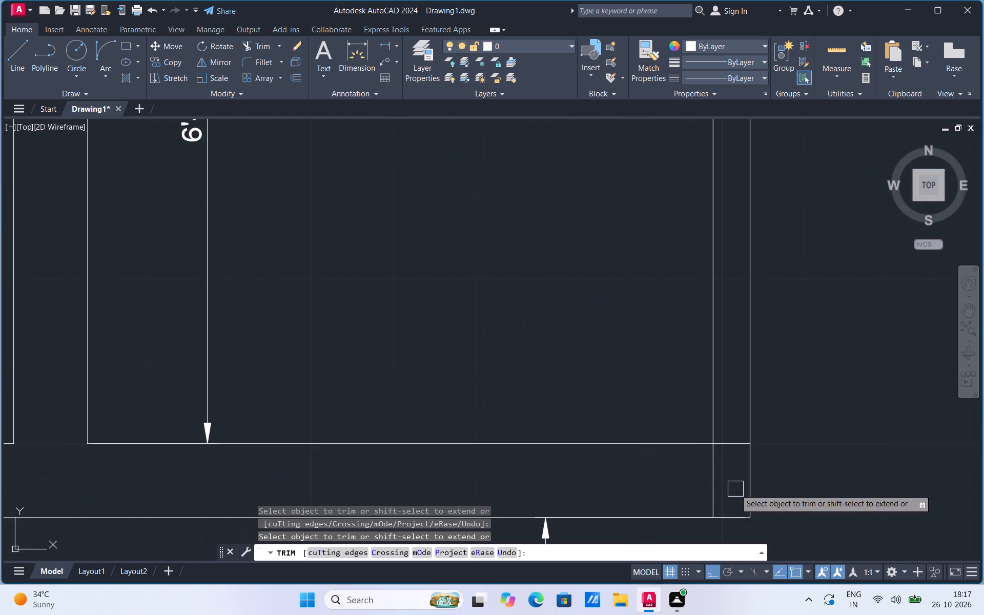
{"action": "left_click", "coordinate": [710, 483]}
{"action": "left_click", "coordinate": [725, 442]}
{"action": "scroll", "coordinate": [698, 509], "scroll_direction": "down", "scroll_amount": 3}
{"action": "scroll", "coordinate": [709, 479], "scroll_direction": "up", "scroll_amount": 1}
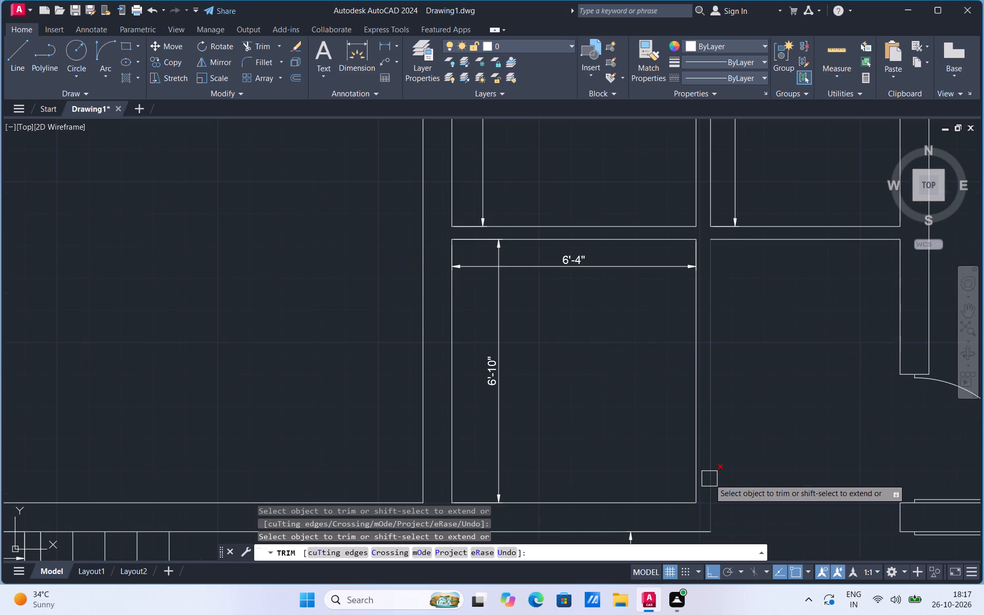
{"action": "key", "text": "Escape"}
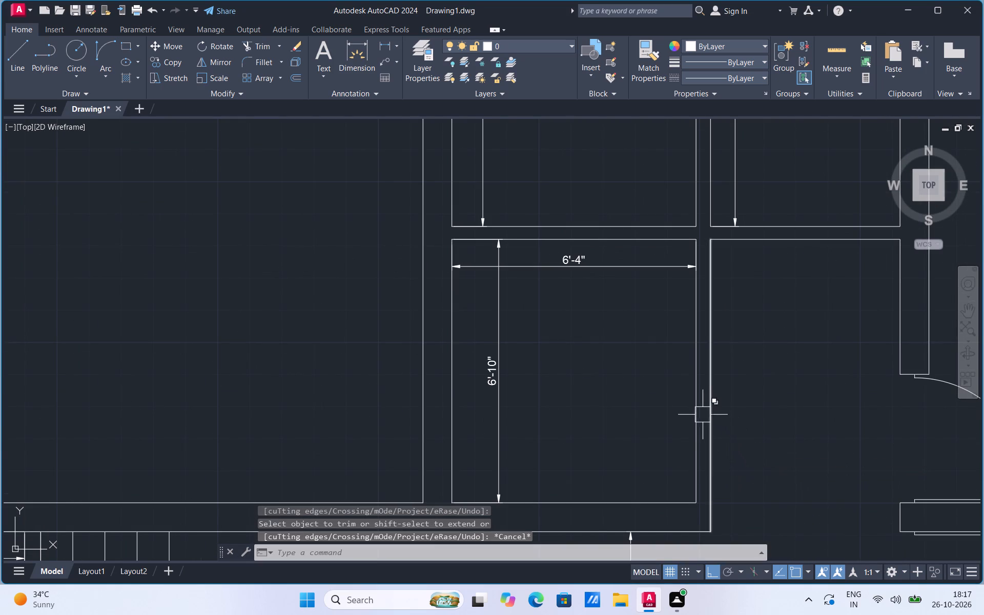
Copy the inner line of the 6'-4" by 6'-10" room's right wall 1'6" to the left.
{"action": "left_click", "coordinate": [698, 406]}
{"action": "right_click", "coordinate": [698, 406]}
{"action": "left_click", "coordinate": [750, 203]}
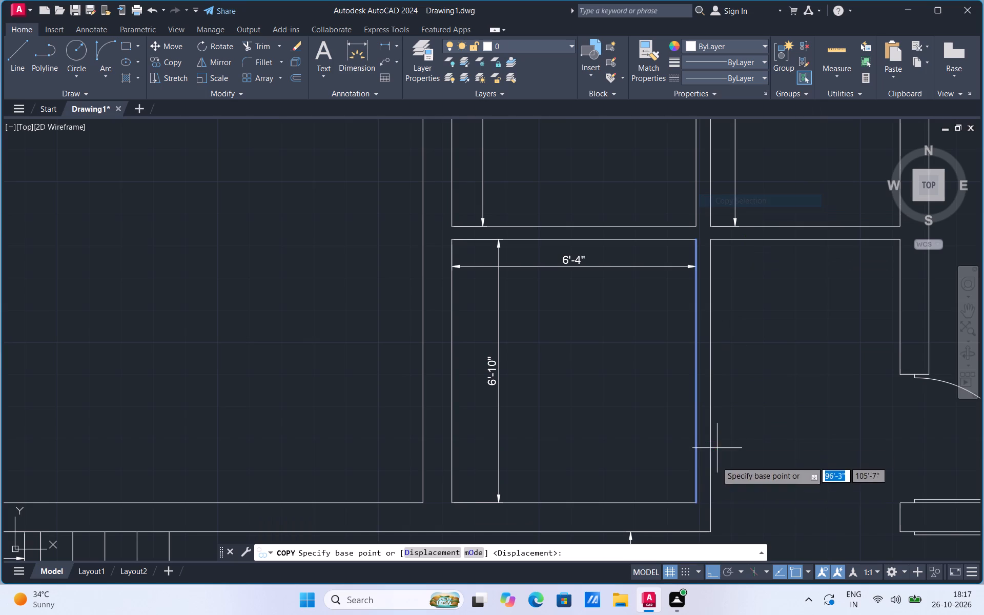
{"action": "left_click", "coordinate": [693, 506]}
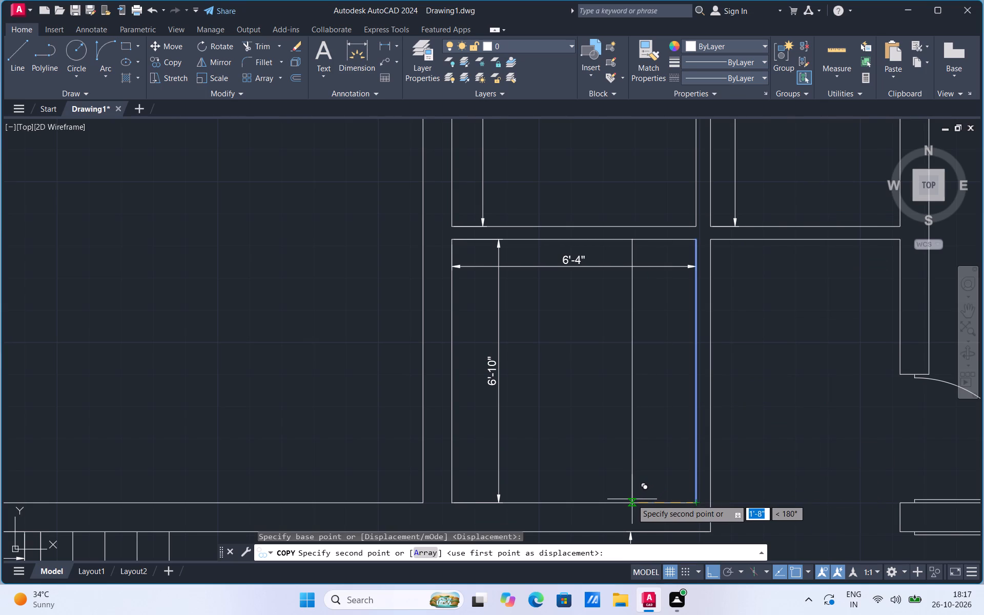
{"action": "type", "text": "1'6"}
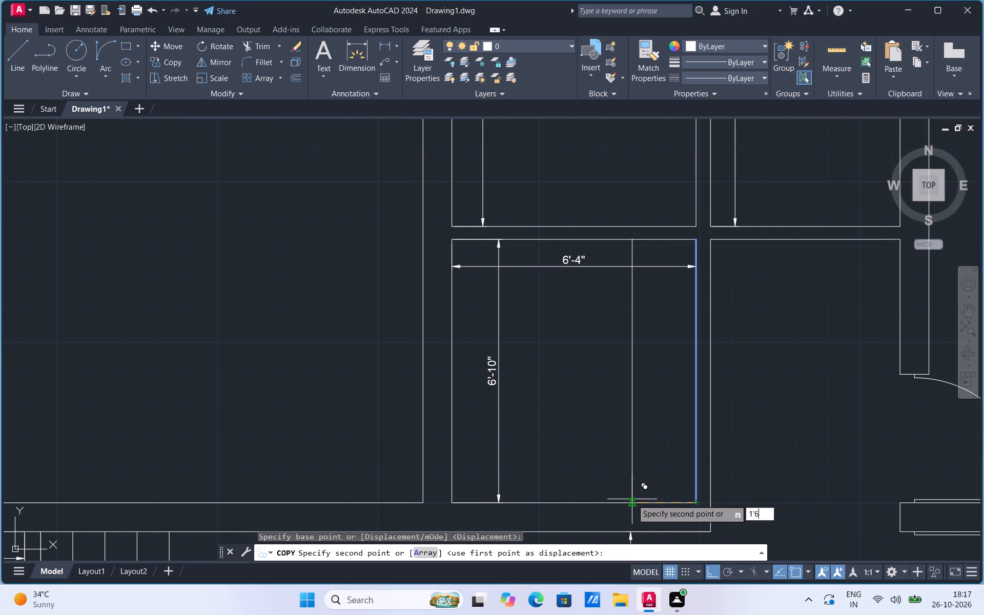
{"action": "key", "text": "shift+quotedbl"}
{"action": "key", "text": "Return"}
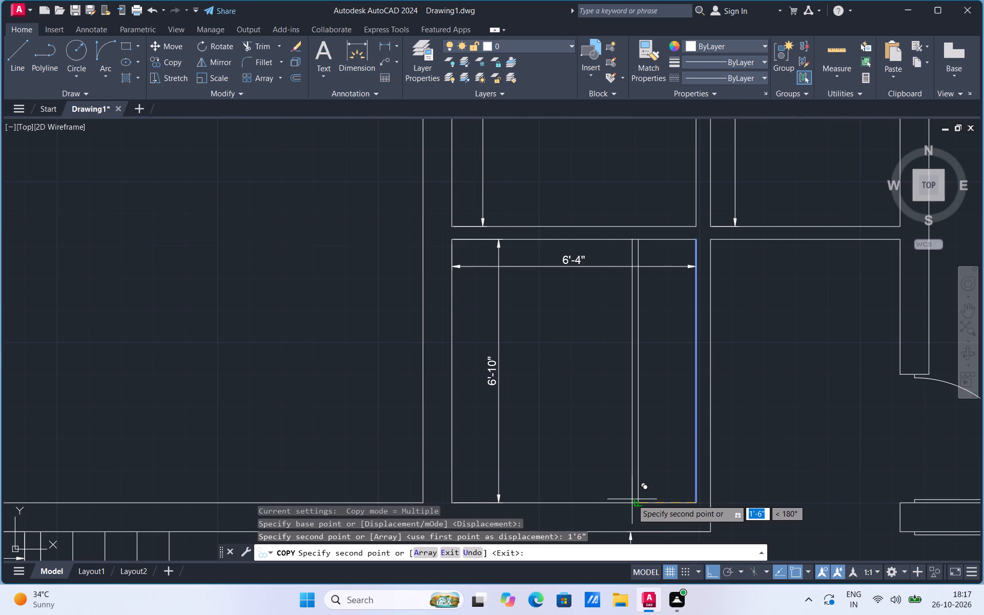
{"action": "key", "text": "Escape"}
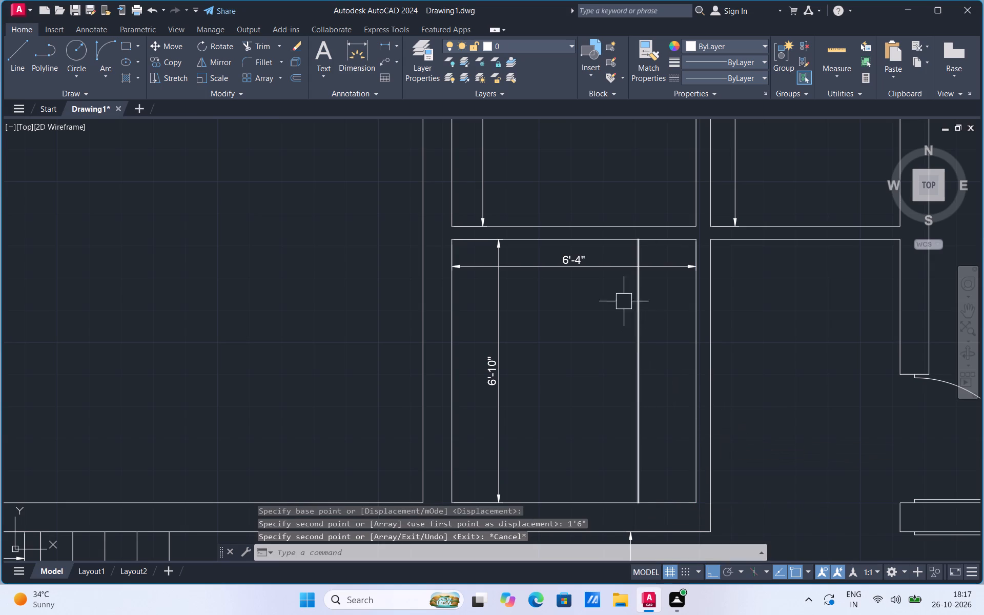
Draw a horizontal line across the 1'-6" strip near its top, from the copied line to the right wall.
{"action": "left_click", "coordinate": [25, 64]}
{"action": "scroll", "coordinate": [616, 196], "scroll_direction": "up", "scroll_amount": 2}
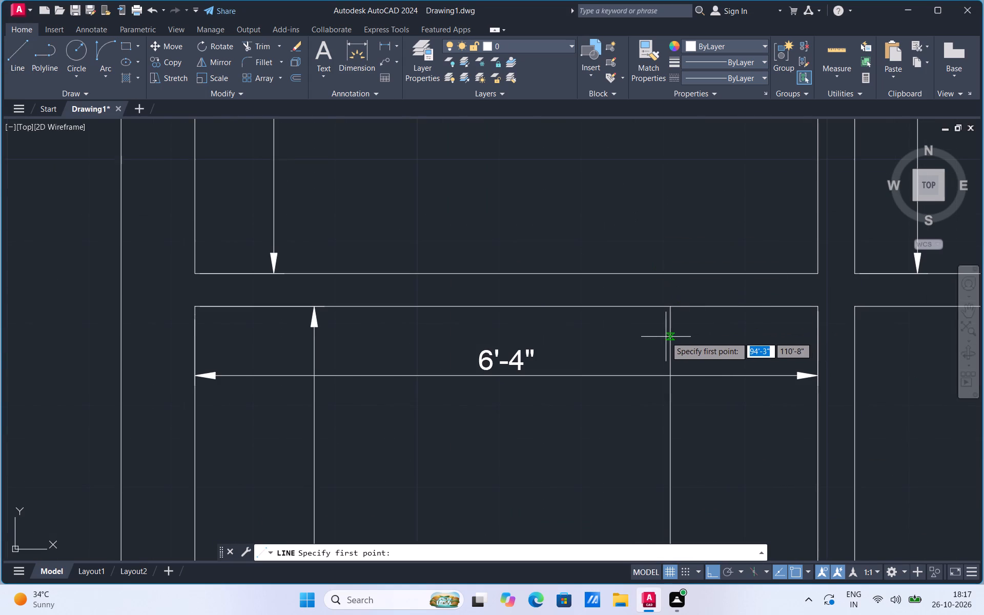
{"action": "left_click", "coordinate": [673, 333]}
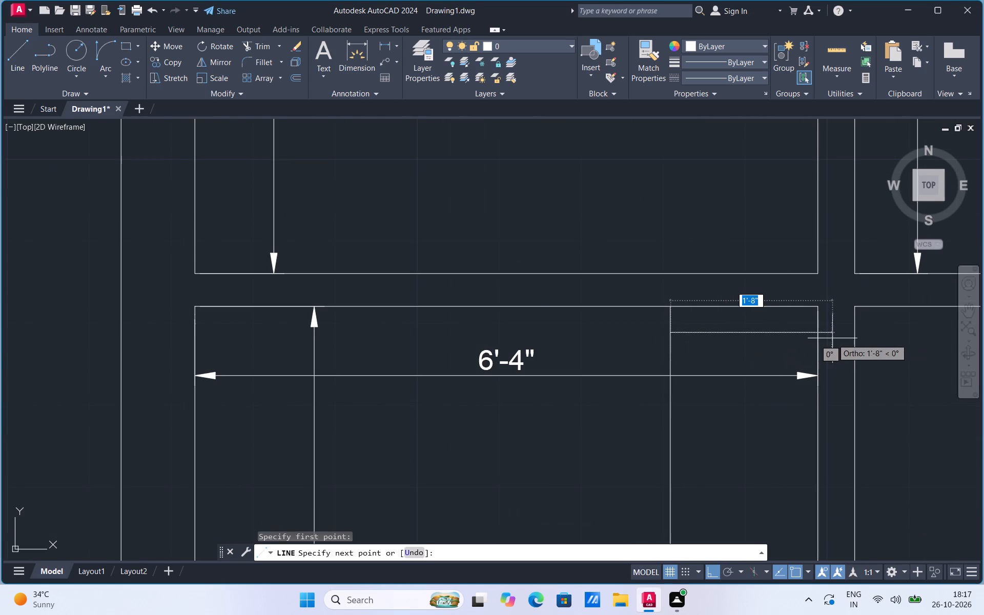
{"action": "left_click", "coordinate": [819, 331]}
{"action": "key", "text": "Escape"}
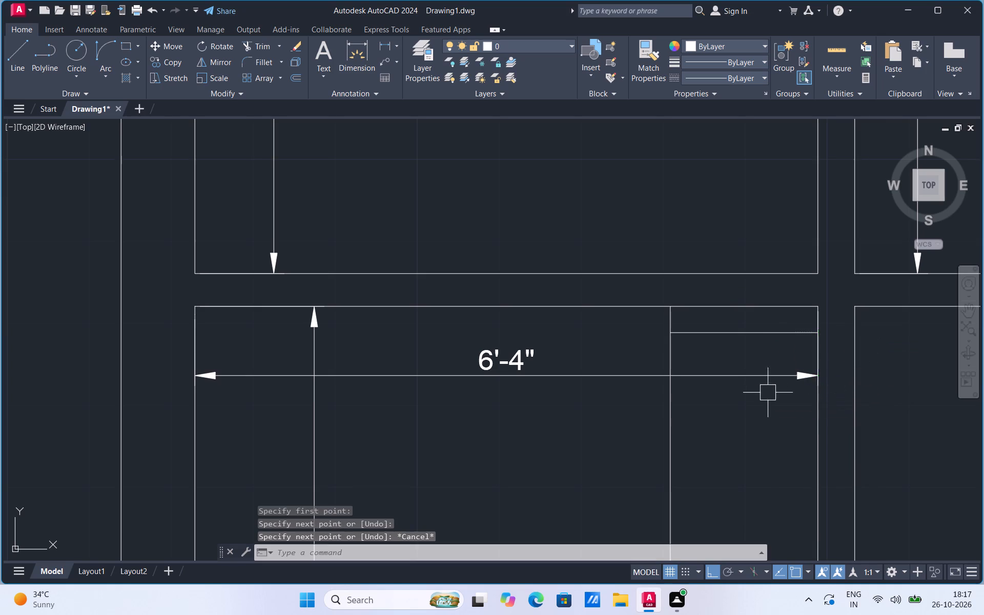
Copy the short crossline ten times down the strip, alternating narrow and wide gaps, to about 3'-0" below the original.
{"action": "left_click", "coordinate": [757, 334]}
{"action": "right_click", "coordinate": [757, 334]}
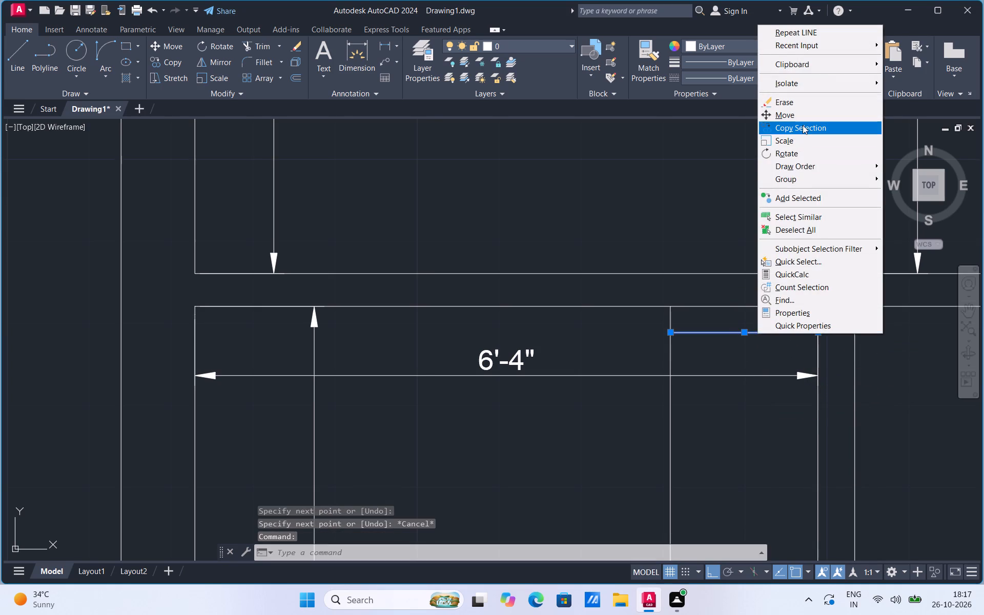
{"action": "left_click", "coordinate": [803, 125]}
{"action": "left_click", "coordinate": [818, 333]}
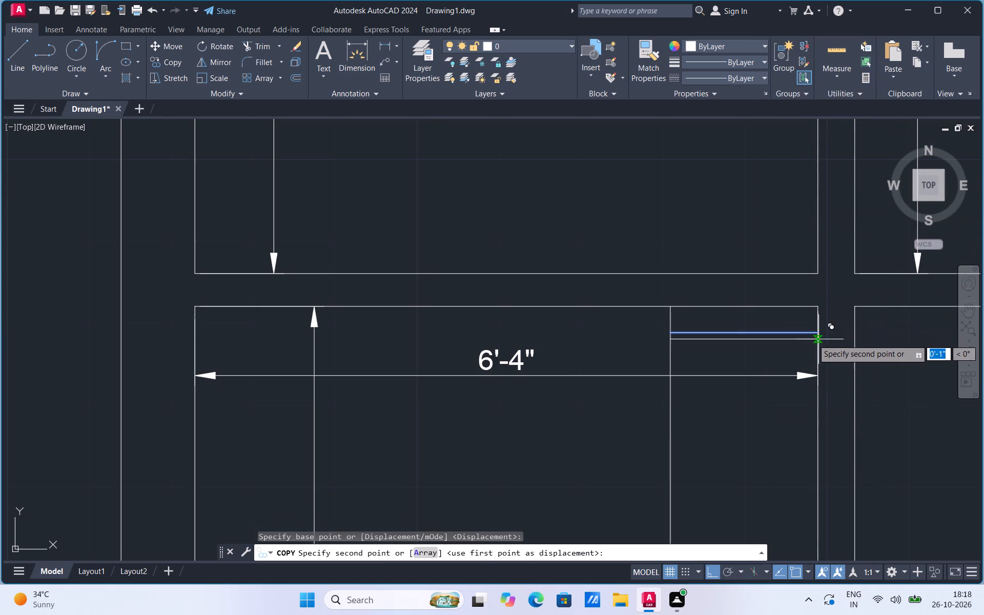
{"action": "left_click", "coordinate": [819, 354]}
{"action": "left_click", "coordinate": [818, 384]}
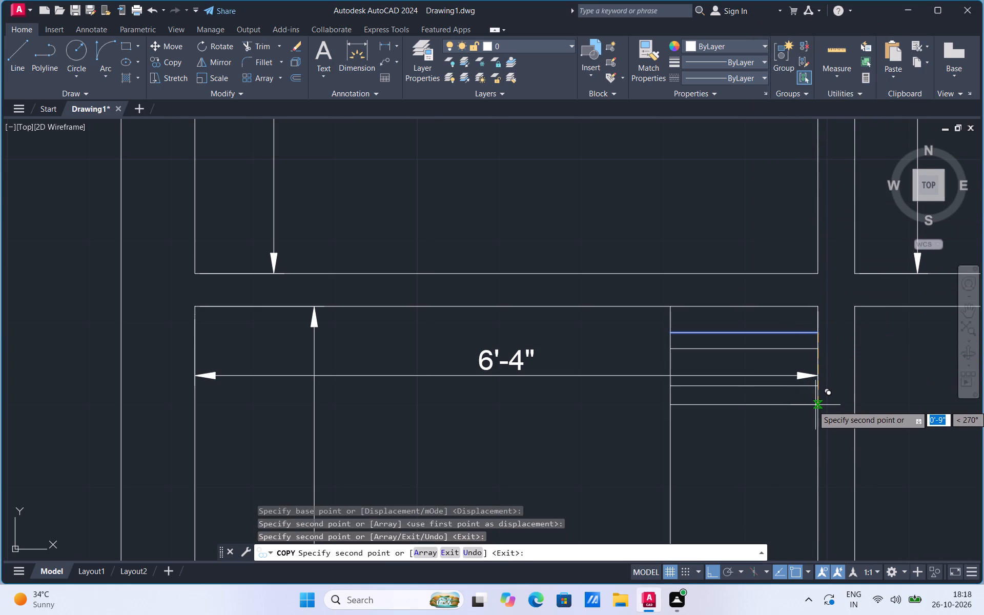
{"action": "left_click", "coordinate": [815, 405]}
{"action": "left_click", "coordinate": [814, 438]}
{"action": "left_click", "coordinate": [814, 460]}
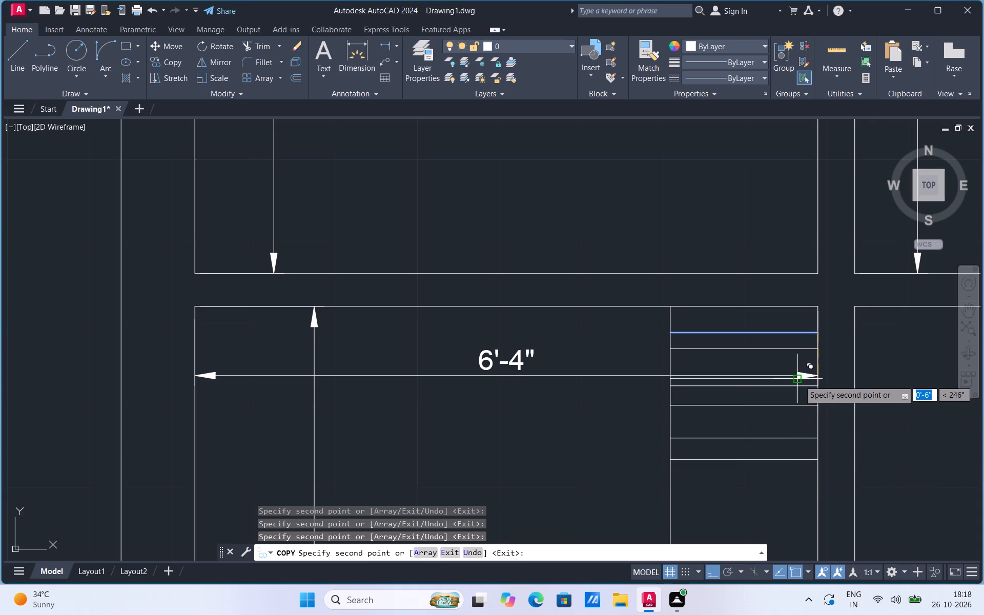
{"action": "scroll", "coordinate": [799, 380], "scroll_direction": "down", "scroll_amount": 2}
{"action": "scroll", "coordinate": [812, 455], "scroll_direction": "up", "scroll_amount": 2}
{"action": "left_click", "coordinate": [798, 381]}
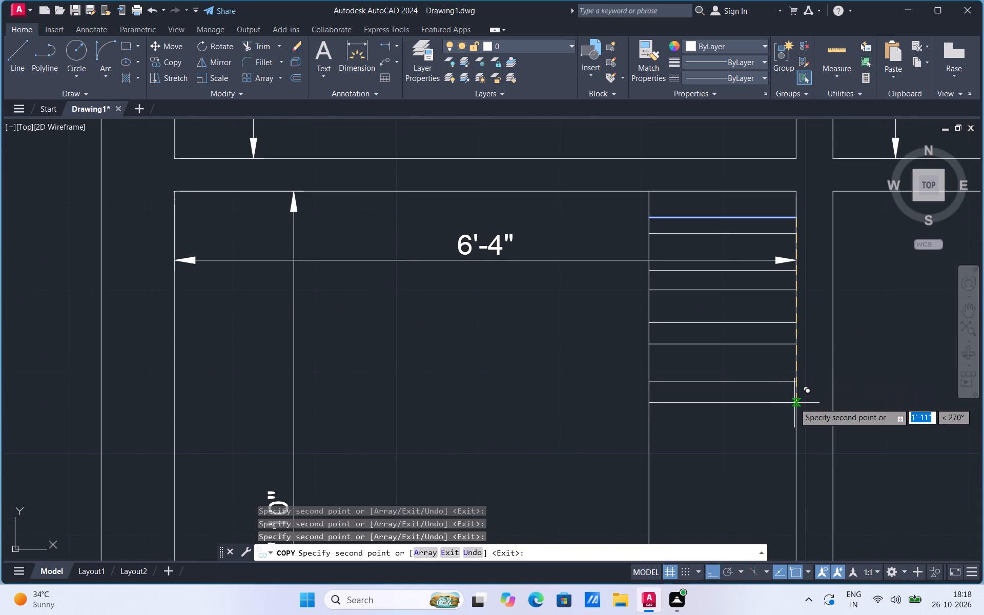
{"action": "left_click", "coordinate": [794, 403]}
{"action": "left_click", "coordinate": [797, 447]}
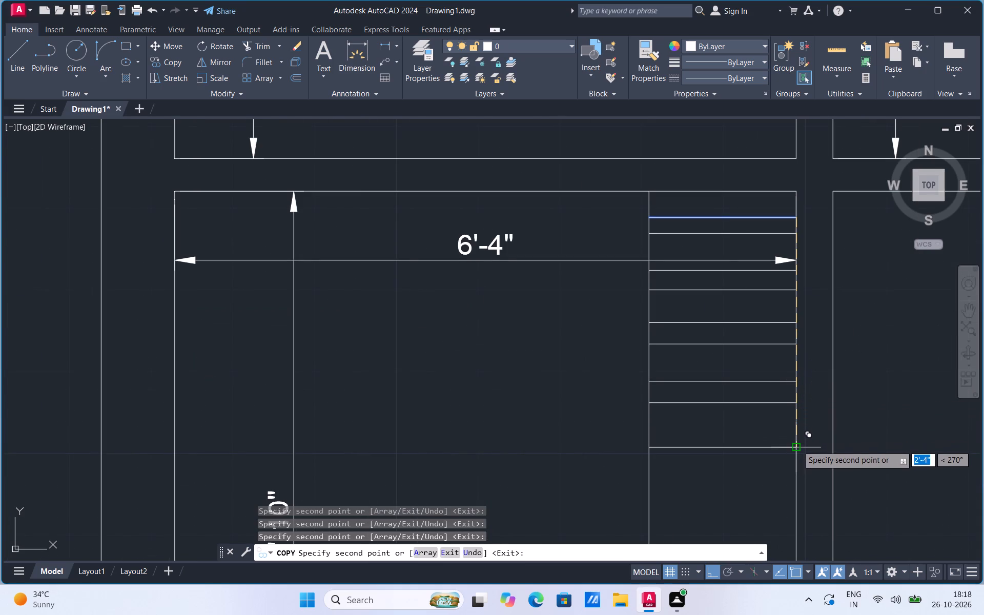
{"action": "left_click", "coordinate": [797, 469]}
{"action": "left_click", "coordinate": [798, 508]}
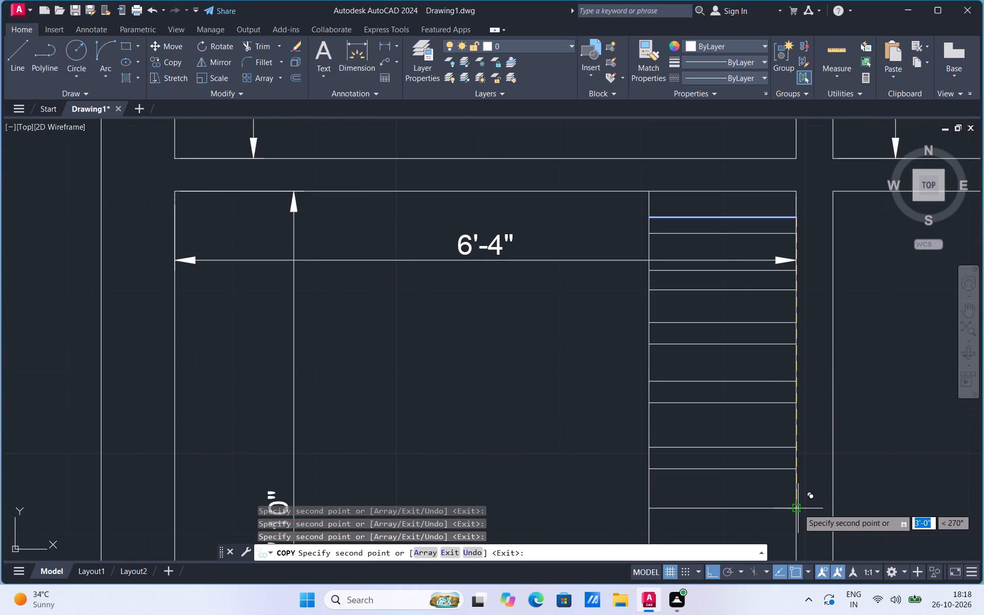
Place nine more crossline copies down the rest of the strip with the same alternating gaps, to about 6'-0" below the original.
{"action": "scroll", "coordinate": [778, 352], "scroll_direction": "down", "scroll_amount": 3}
{"action": "scroll", "coordinate": [788, 441], "scroll_direction": "up", "scroll_amount": 3}
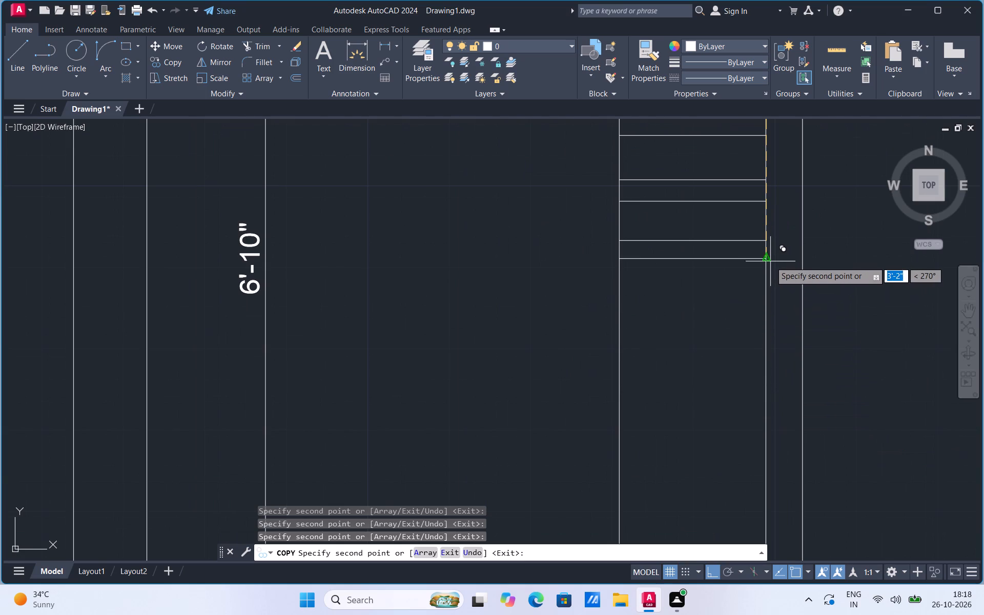
{"action": "left_click", "coordinate": [770, 261]}
{"action": "left_click", "coordinate": [769, 298]}
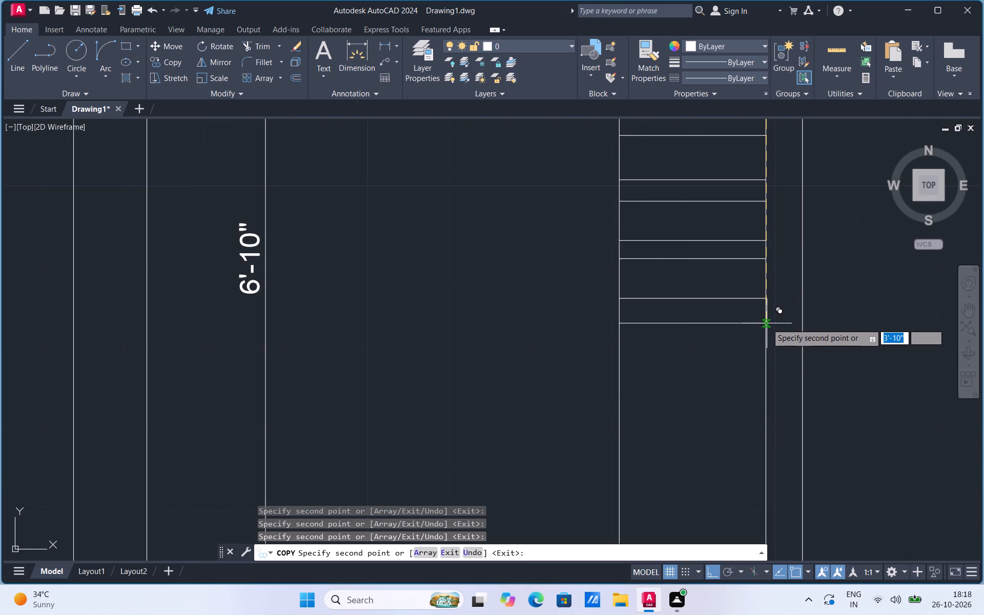
{"action": "left_click", "coordinate": [767, 322]}
{"action": "left_click", "coordinate": [766, 365]}
{"action": "left_click", "coordinate": [766, 391]}
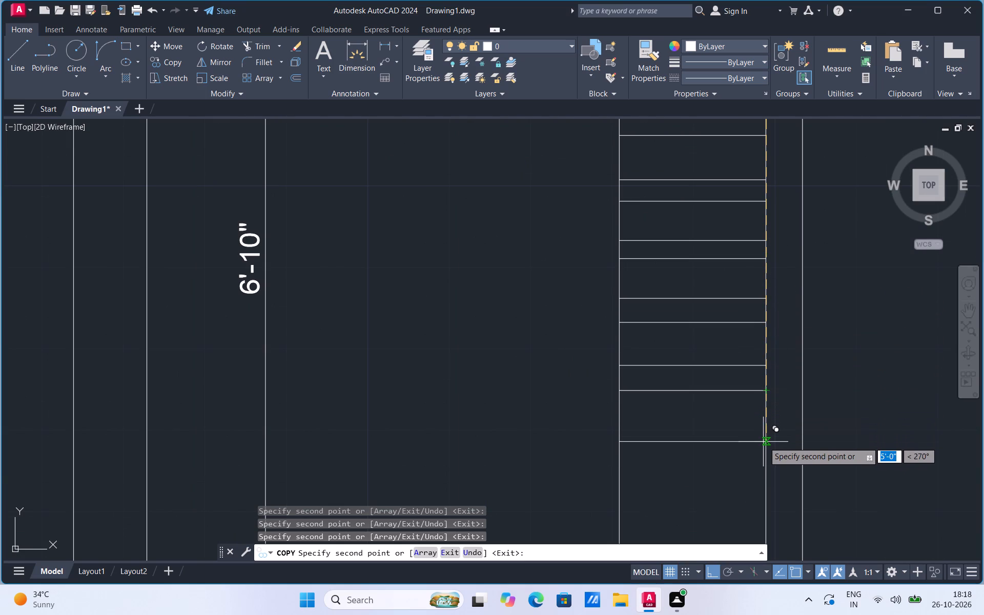
{"action": "left_click", "coordinate": [765, 439]}
{"action": "left_click", "coordinate": [763, 461]}
{"action": "scroll", "coordinate": [755, 279], "scroll_direction": "down", "scroll_amount": 2}
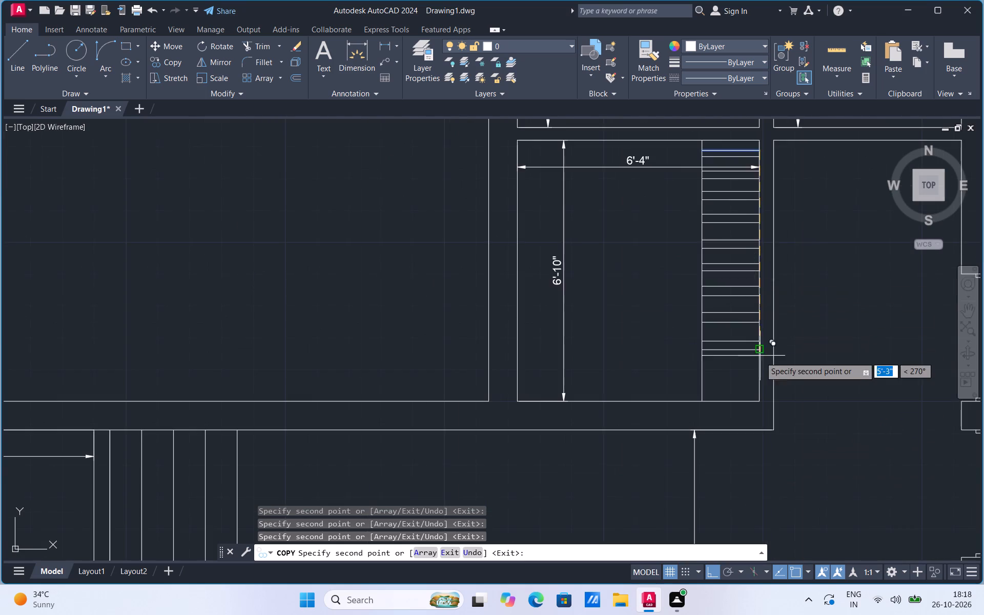
{"action": "scroll", "coordinate": [760, 359], "scroll_direction": "up", "scroll_amount": 2}
{"action": "left_click", "coordinate": [757, 388]}
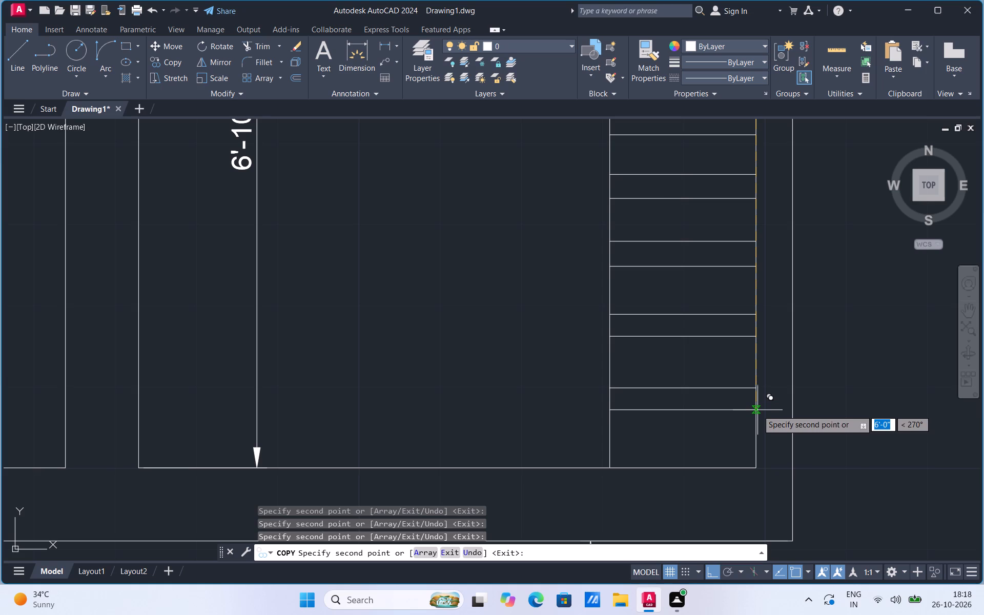
{"action": "left_click", "coordinate": [757, 410]}
{"action": "scroll", "coordinate": [775, 455], "scroll_direction": "down", "scroll_amount": 2}
{"action": "key", "text": "Escape"}
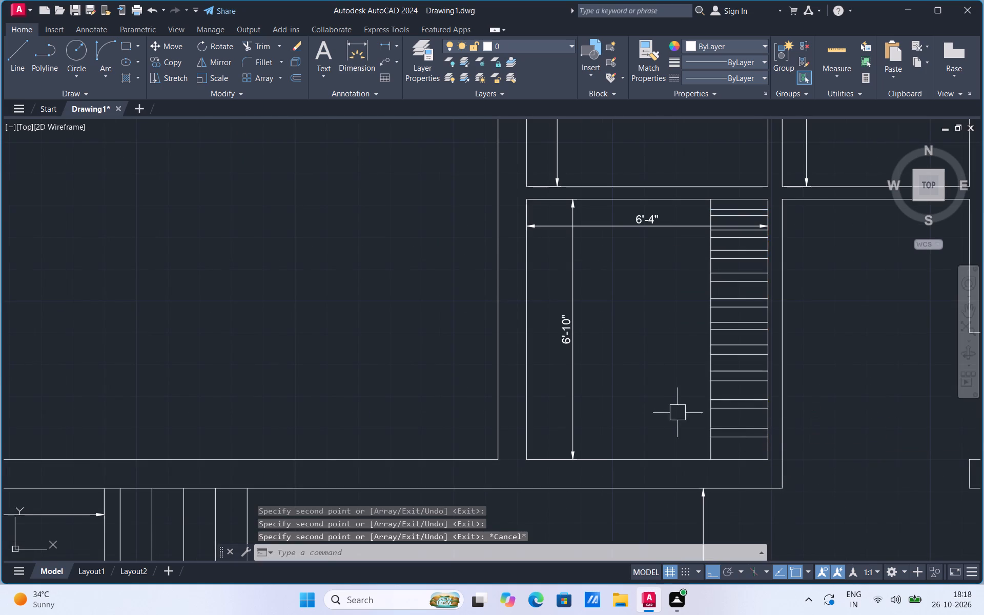
Draw a 2'8" horizontal line in the open area of the 16'-8" by 14'-8" room.
{"action": "scroll", "coordinate": [675, 413], "scroll_direction": "down", "scroll_amount": 1}
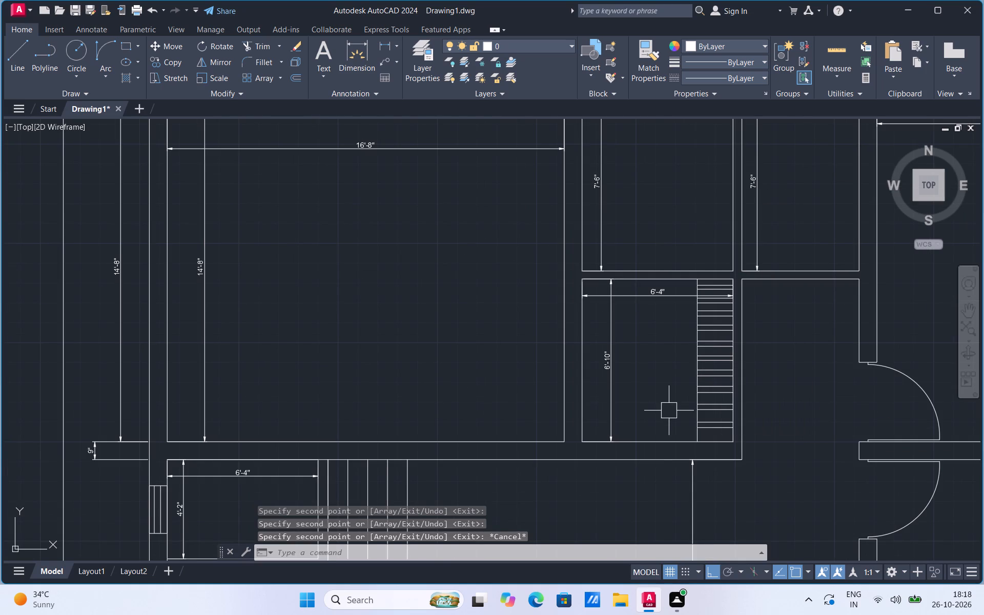
{"action": "left_click", "coordinate": [11, 67]}
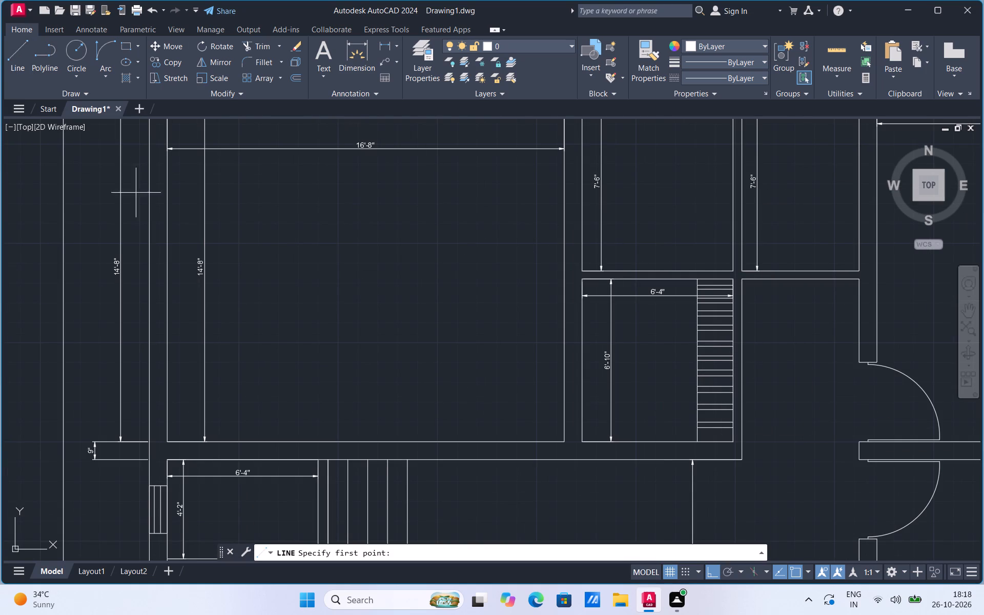
{"action": "left_click", "coordinate": [307, 335]}
{"action": "type", "text": "2'8"}
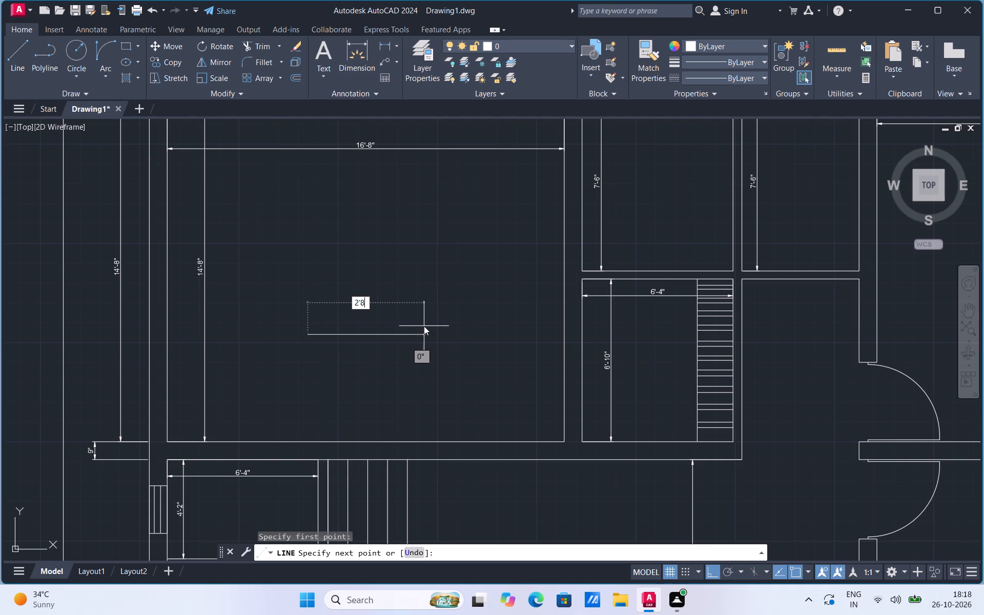
{"action": "key", "text": "8"}
{"action": "key", "text": "BackSpace"}
{"action": "key", "text": "shift+quotedbl"}
{"action": "key", "text": "Return"}
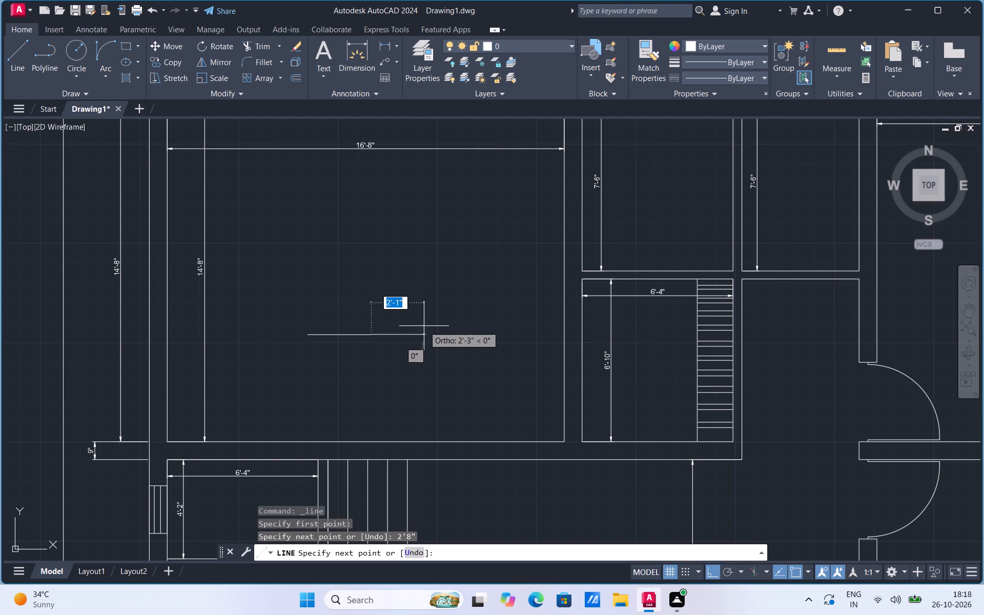
{"action": "key", "text": "Escape"}
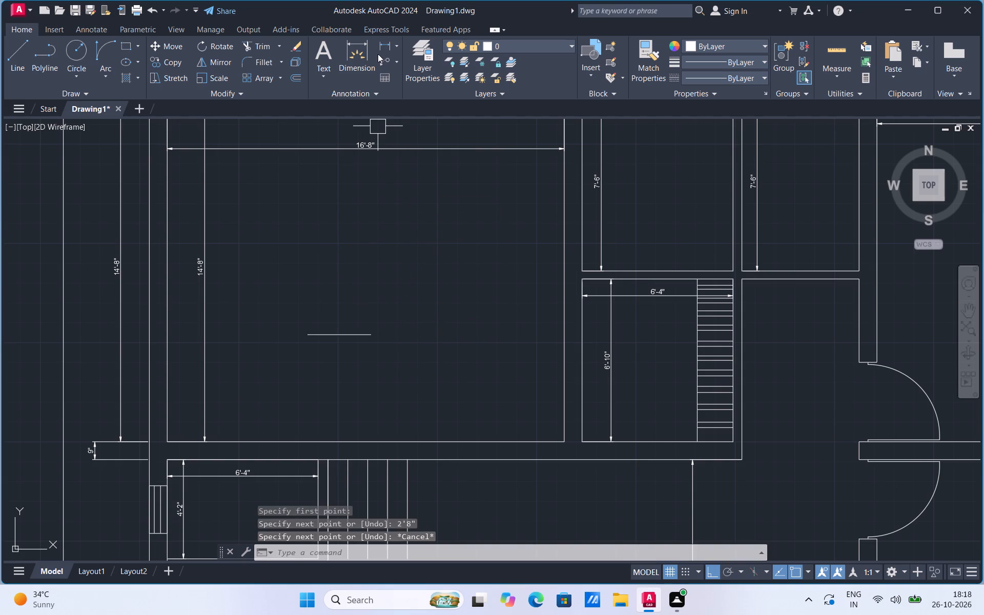
Add a linear dimension above the new horizontal line in the large room, spanning its two endpoints.
{"action": "left_click", "coordinate": [378, 48]}
{"action": "left_click", "coordinate": [309, 333]}
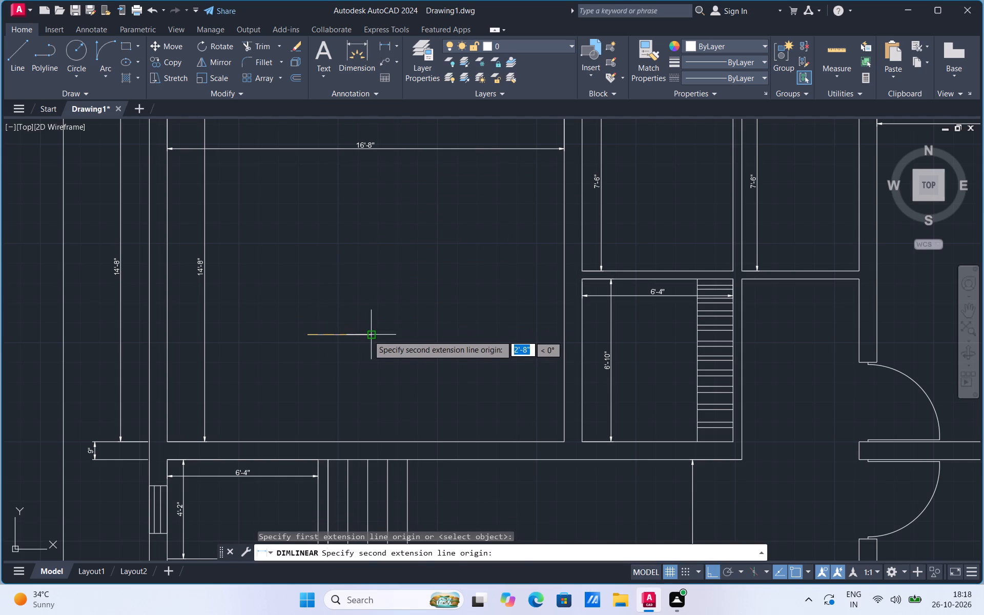
{"action": "left_click", "coordinate": [368, 335]}
{"action": "left_click", "coordinate": [377, 300]}
Erase the 2'-8" dimension above the horizontal line in the large room.
{"action": "scroll", "coordinate": [319, 289], "scroll_direction": "up", "scroll_amount": 2}
{"action": "left_click", "coordinate": [344, 311]}
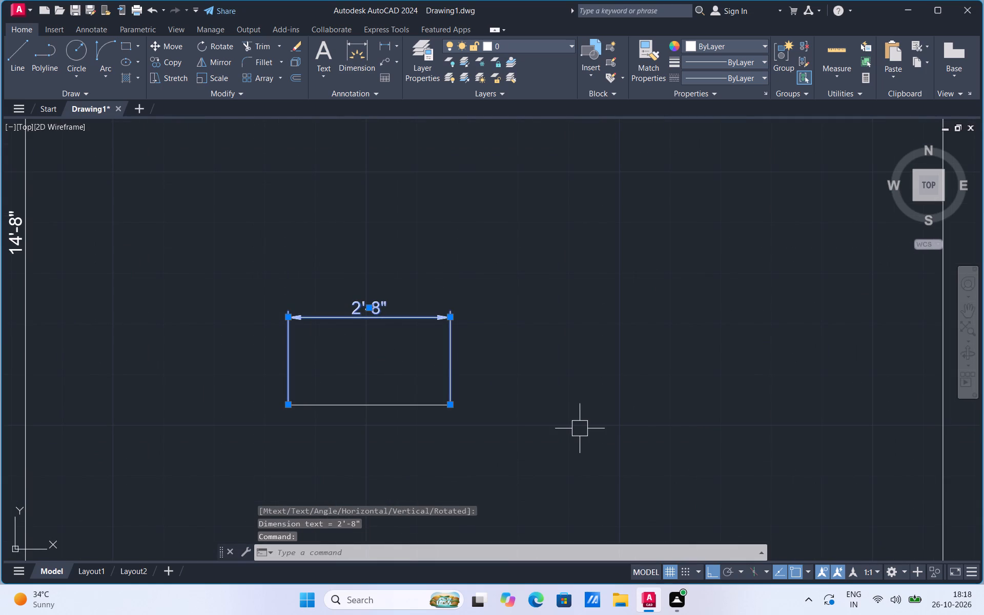
{"action": "key", "text": "Delete"}
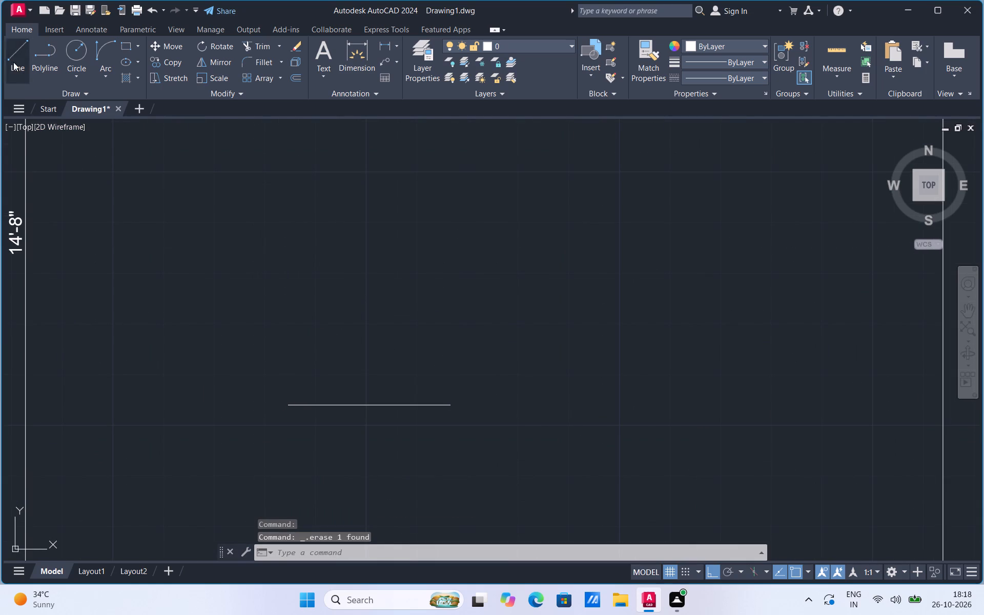
Draw a 2'6" vertical line upward from the right end of the 2'-8" horizontal line.
{"action": "left_click", "coordinate": [13, 62]}
{"action": "left_click", "coordinate": [448, 406]}
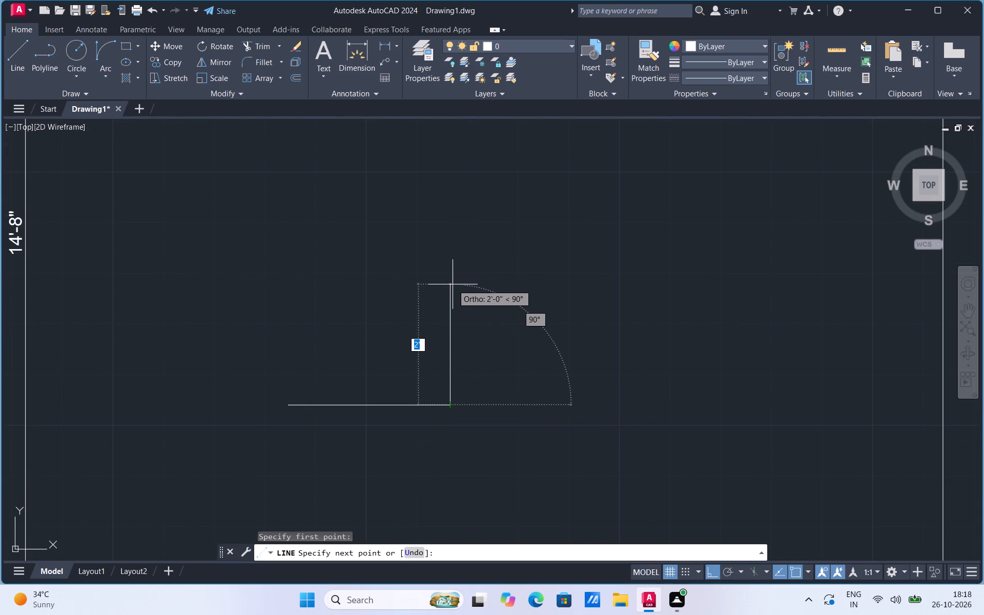
{"action": "type", "text": "2'6"}
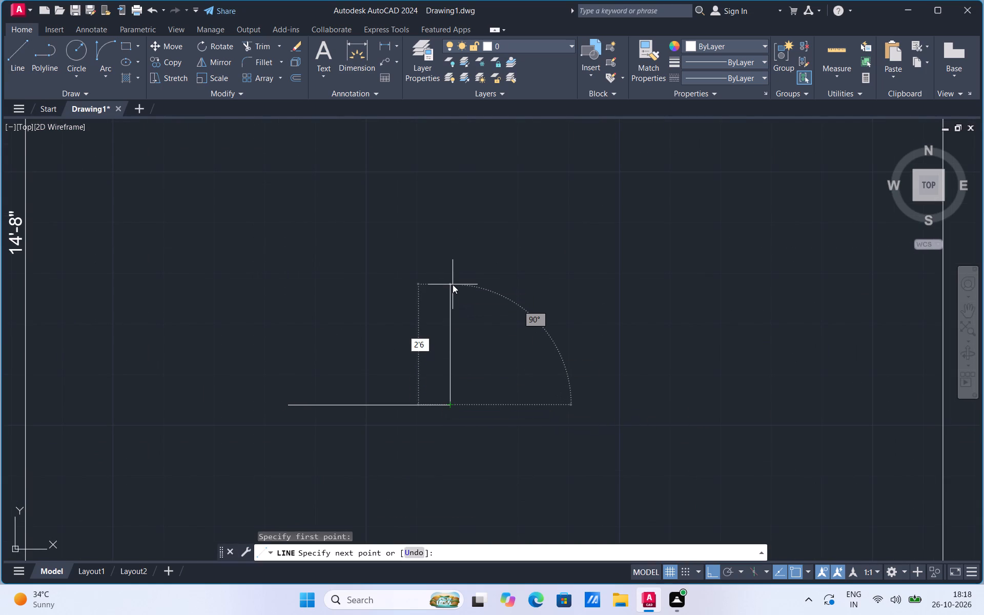
{"action": "key", "text": "shift+quotedbl"}
{"action": "key", "text": "Return"}
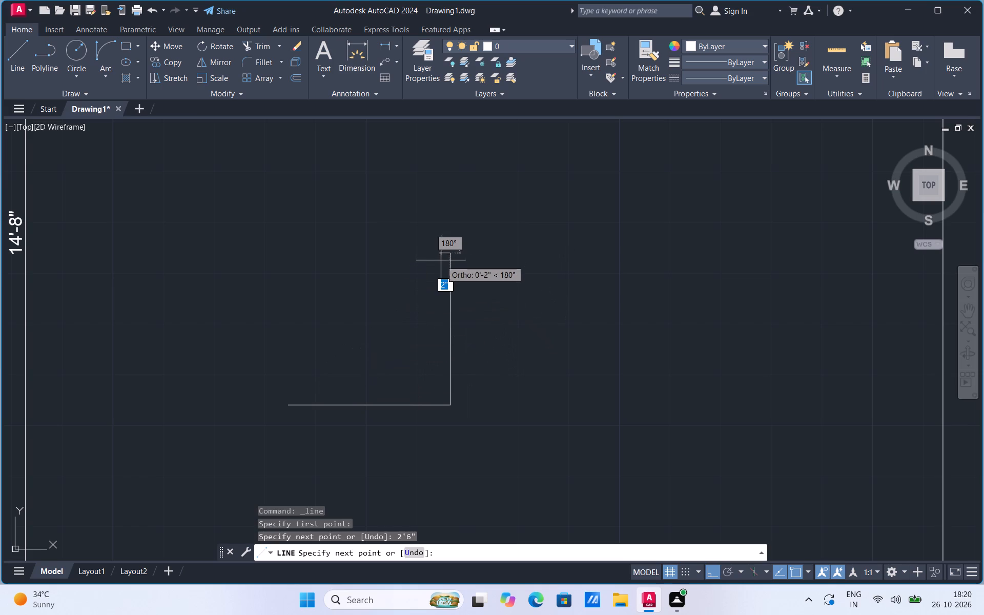
{"action": "key", "text": "Escape"}
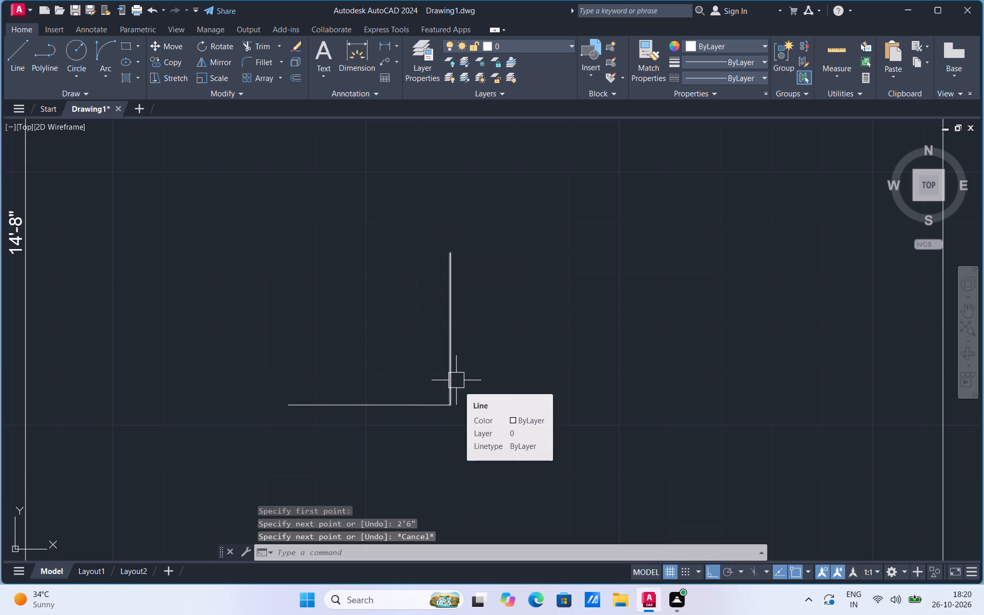
Move the vertical line slightly left along the horizontal line, leaving a short stub of the baseline beyond it.
{"action": "left_click", "coordinate": [451, 384]}
{"action": "right_click", "coordinate": [451, 384]}
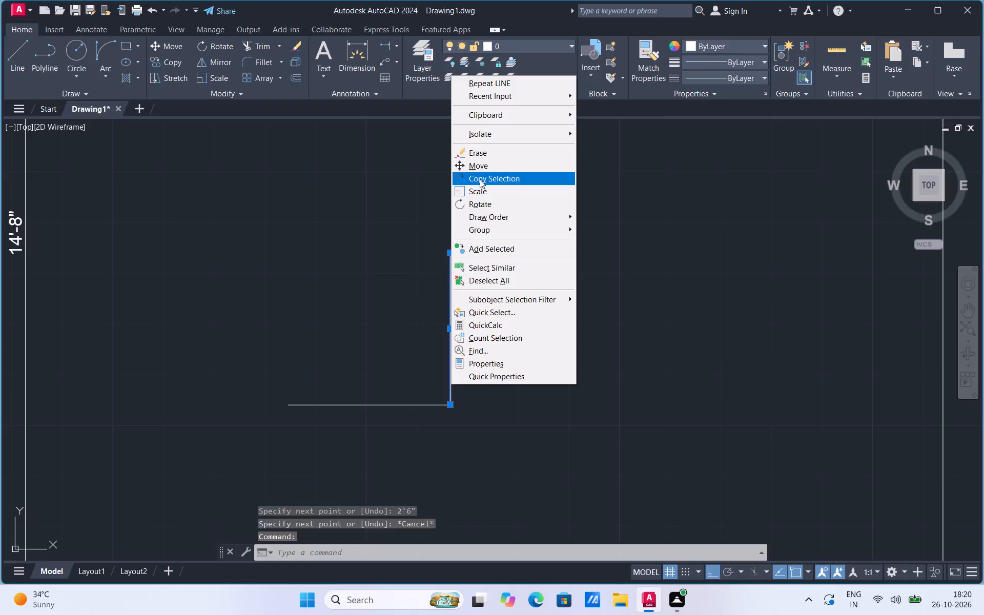
{"action": "left_click", "coordinate": [480, 165]}
{"action": "scroll", "coordinate": [406, 376], "scroll_direction": "up", "scroll_amount": 1}
{"action": "left_click", "coordinate": [478, 425]}
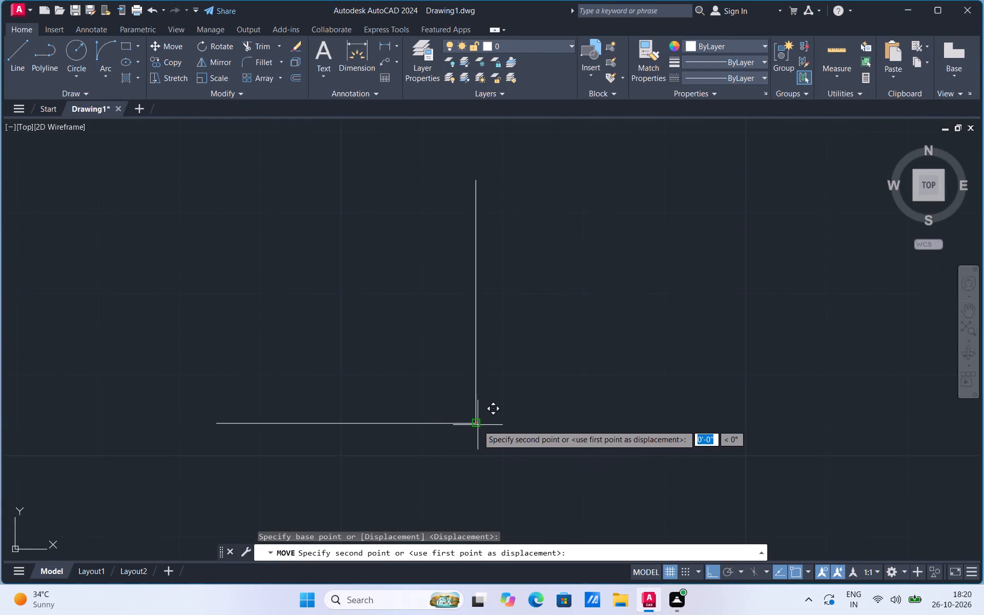
{"action": "left_click", "coordinate": [464, 422]}
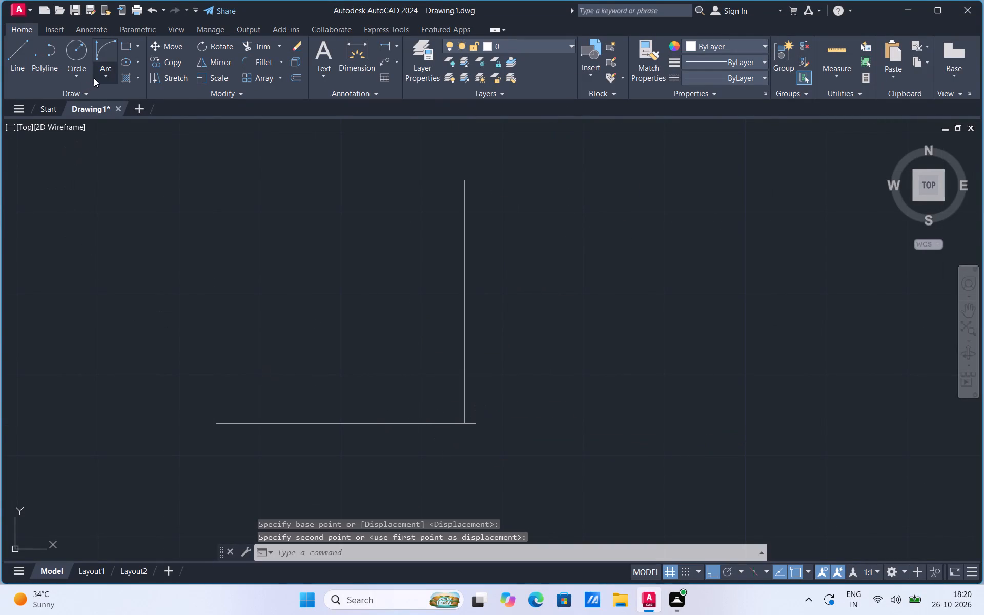
Draw the door swing arc from near the baseline's left end to the top of the vertical line.
{"action": "left_click", "coordinate": [100, 78]}
{"action": "left_click", "coordinate": [124, 237]}
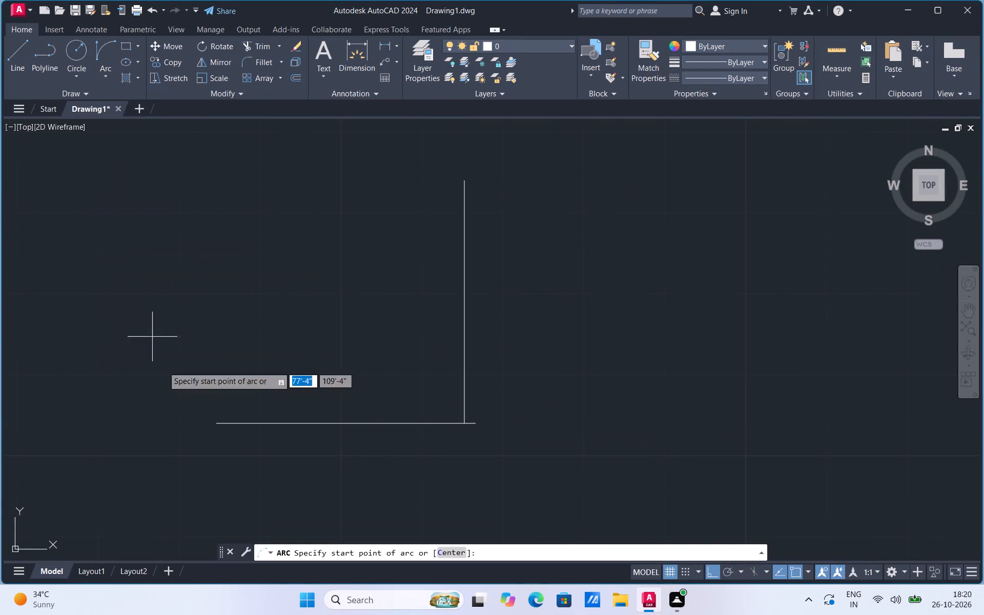
{"action": "left_click", "coordinate": [227, 423]}
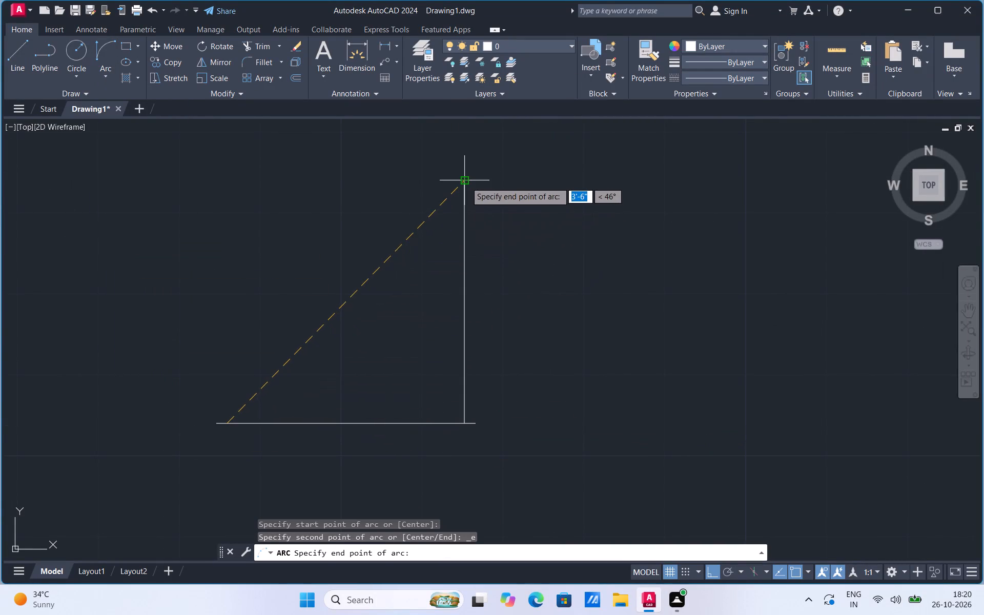
{"action": "left_click", "coordinate": [466, 182]}
{"action": "left_click", "coordinate": [376, 176]}
Trim the baseline between the arc and the vertical line, leaving only the short stubs at both ends.
{"action": "left_click", "coordinate": [267, 46]}
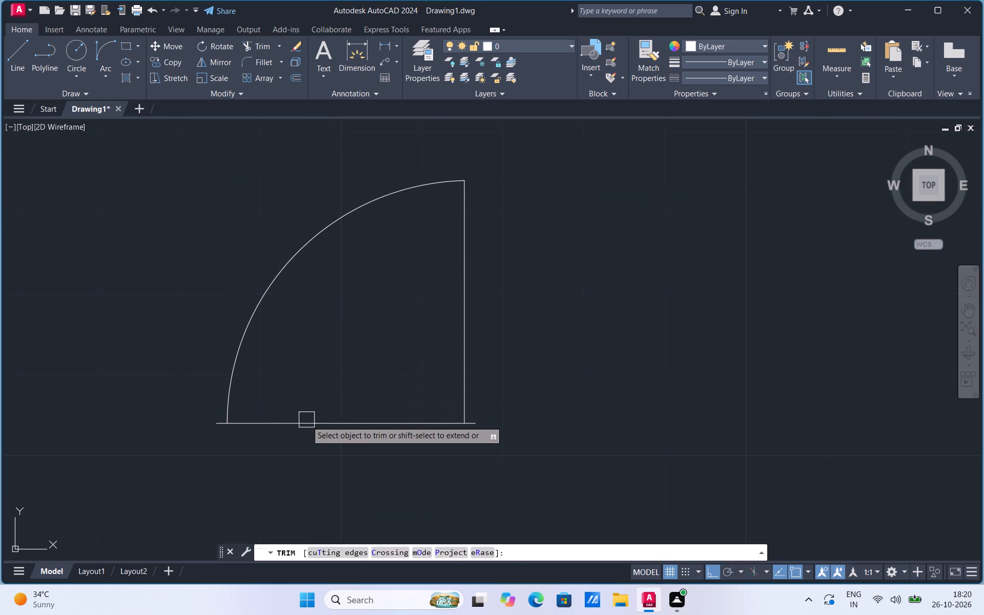
{"action": "left_click", "coordinate": [306, 423]}
{"action": "scroll", "coordinate": [520, 412], "scroll_direction": "down", "scroll_amount": 2}
{"action": "key", "text": "Escape"}
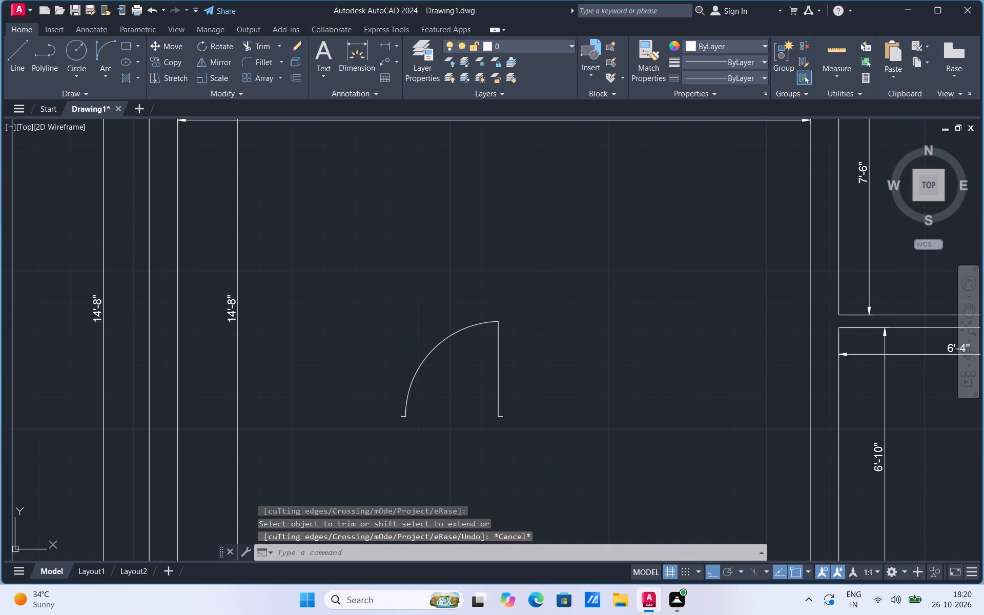
Group the arc, the vertical line and both stubs into one door object.
{"action": "left_click", "coordinate": [359, 460]}
{"action": "left_click", "coordinate": [557, 288]}
{"action": "right_click", "coordinate": [557, 288]}
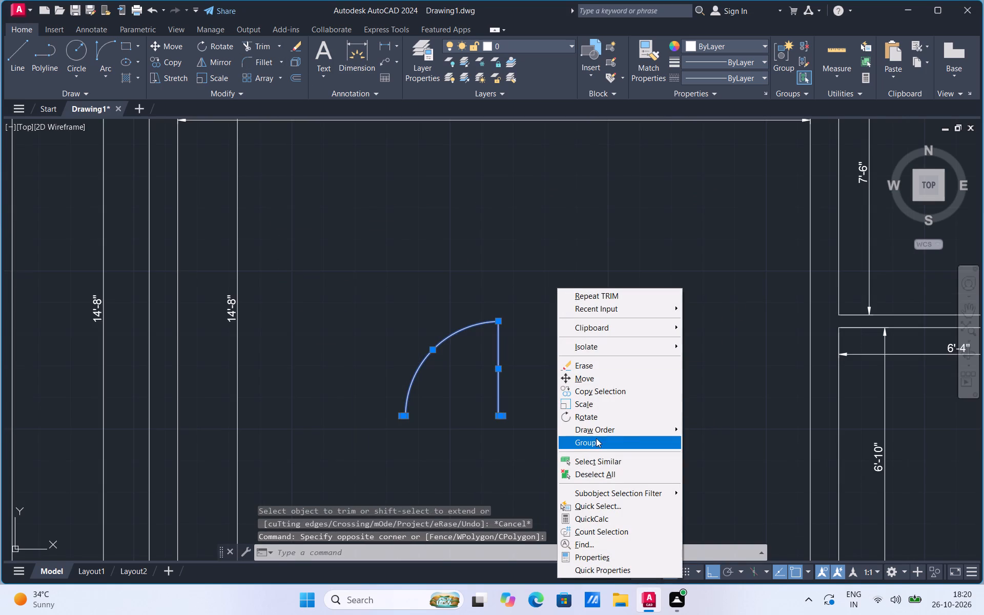
{"action": "left_click", "coordinate": [596, 438]}
{"action": "left_click", "coordinate": [741, 445]}
Move the door group by its right stub end to the lower right corner of the 6'-4" by 7'-6" room.
{"action": "left_click", "coordinate": [503, 368]}
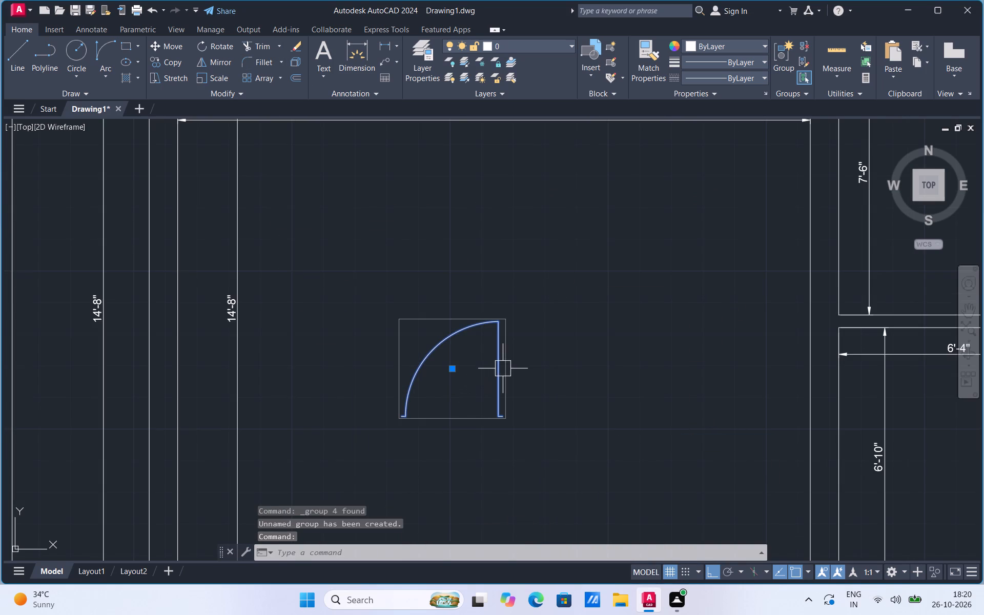
{"action": "right_click", "coordinate": [503, 368]}
{"action": "left_click", "coordinate": [522, 165]}
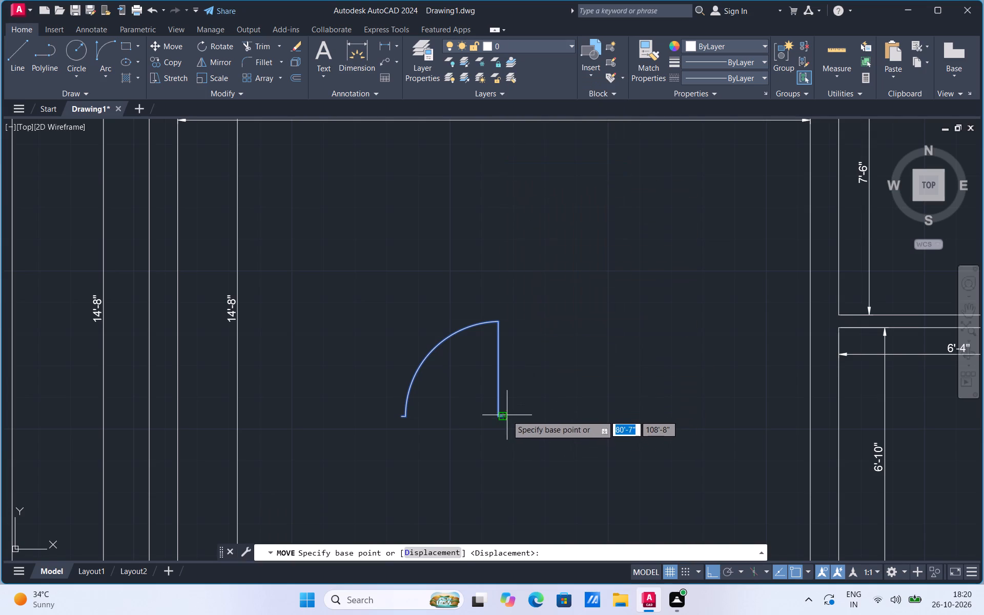
{"action": "left_click", "coordinate": [504, 417]}
{"action": "scroll", "coordinate": [546, 292], "scroll_direction": "down", "scroll_amount": 3}
{"action": "scroll", "coordinate": [668, 295], "scroll_direction": "up", "scroll_amount": 2}
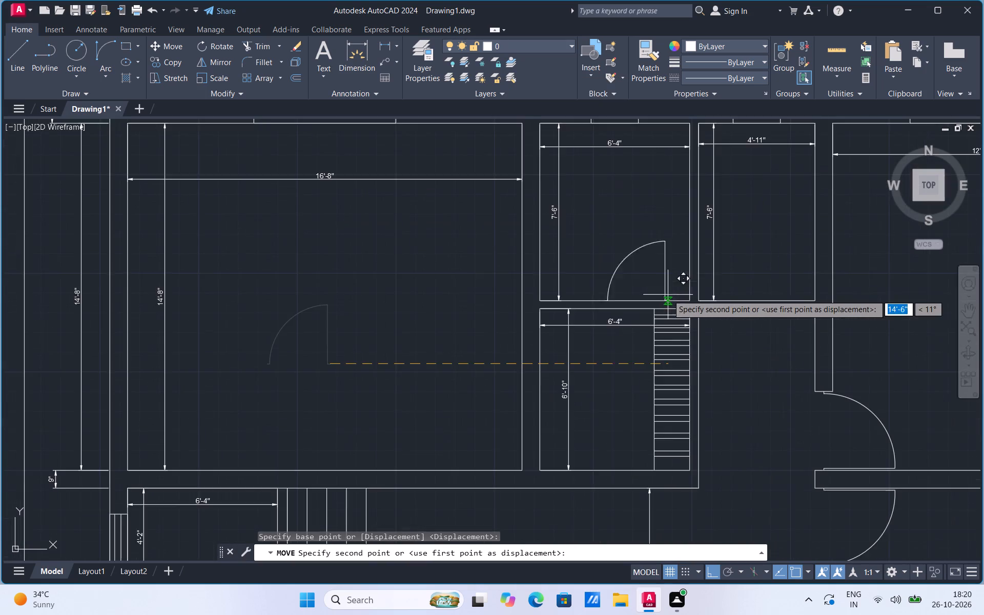
{"action": "scroll", "coordinate": [688, 292], "scroll_direction": "up", "scroll_amount": 2}
{"action": "left_click", "coordinate": [693, 316]}
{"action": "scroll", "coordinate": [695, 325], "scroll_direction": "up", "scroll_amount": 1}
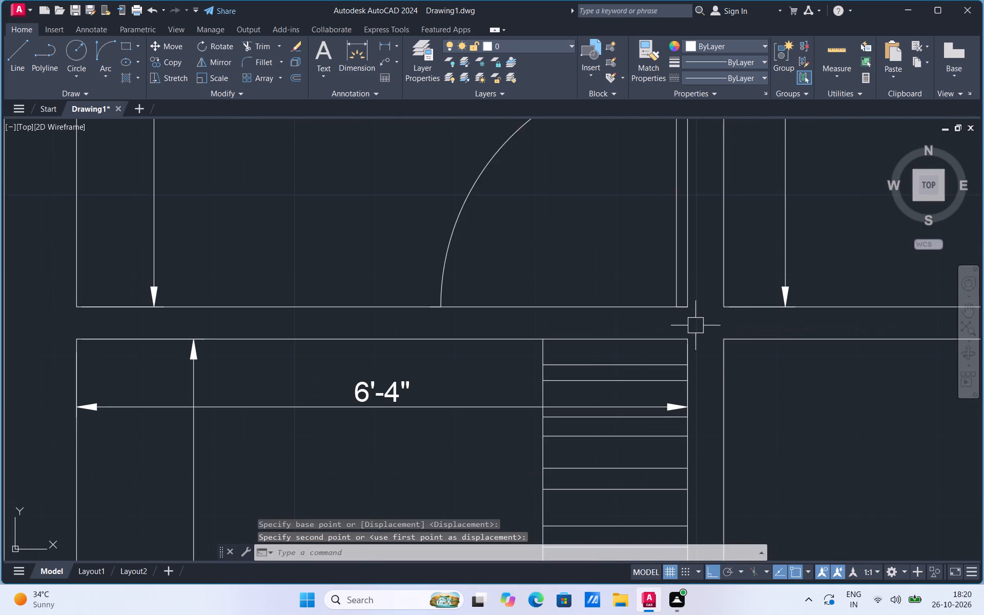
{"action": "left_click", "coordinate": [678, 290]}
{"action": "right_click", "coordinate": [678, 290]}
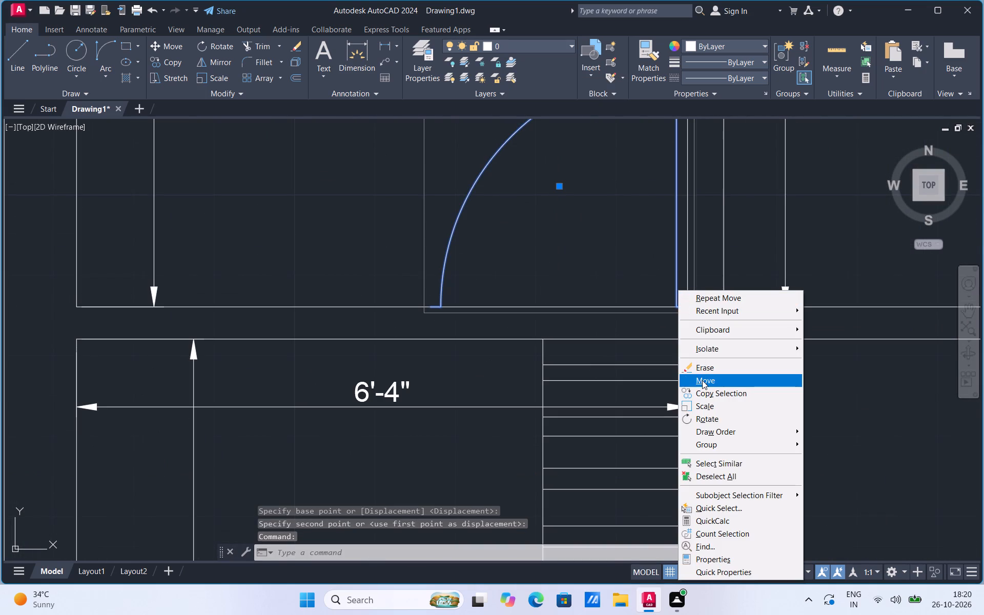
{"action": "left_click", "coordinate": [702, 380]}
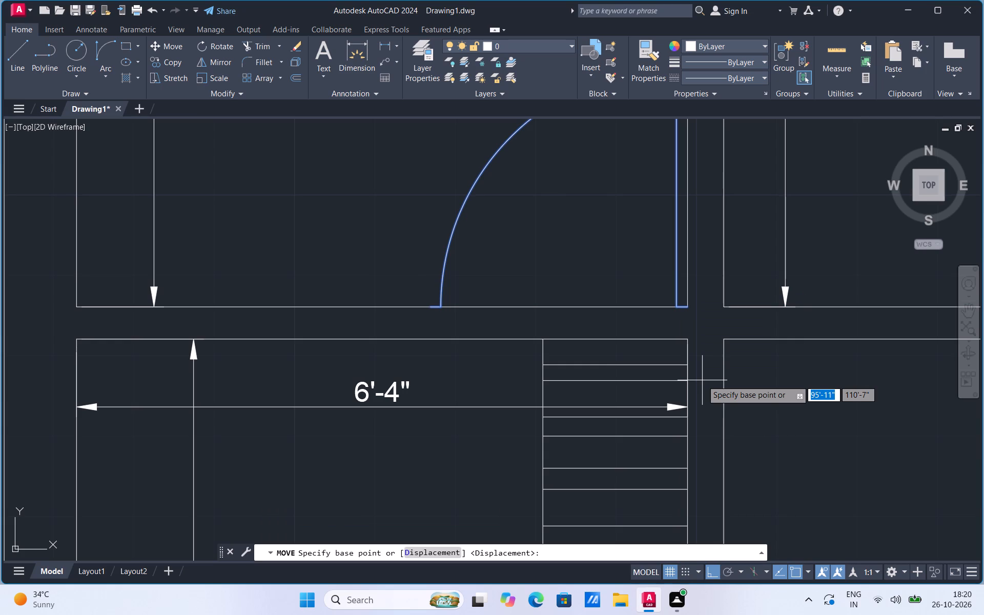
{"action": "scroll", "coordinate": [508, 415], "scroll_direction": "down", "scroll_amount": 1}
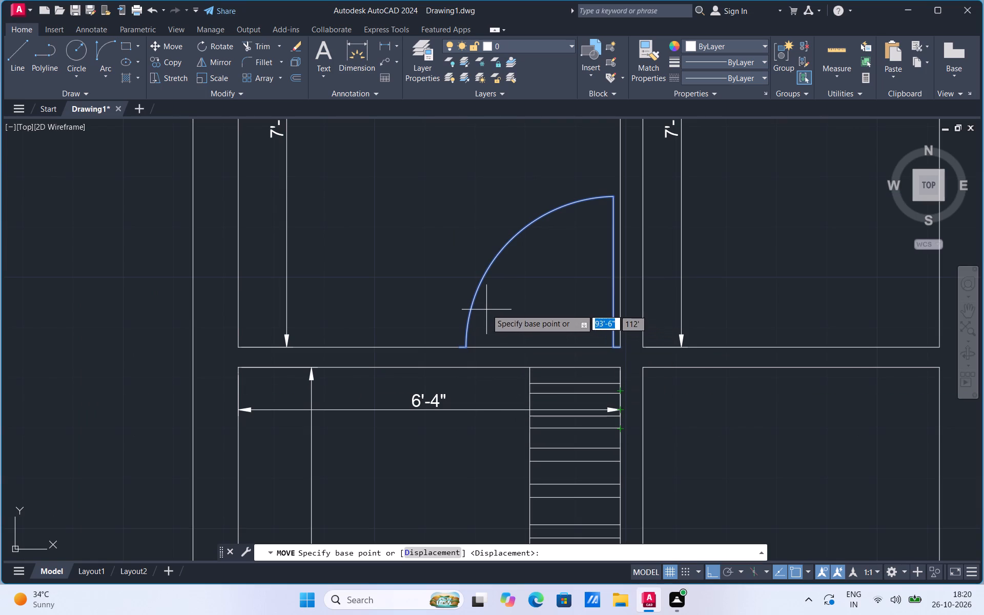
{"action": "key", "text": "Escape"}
Mirror the door group about a vertical axis through its left stub end, erasing the source objects.
{"action": "left_click", "coordinate": [478, 291]}
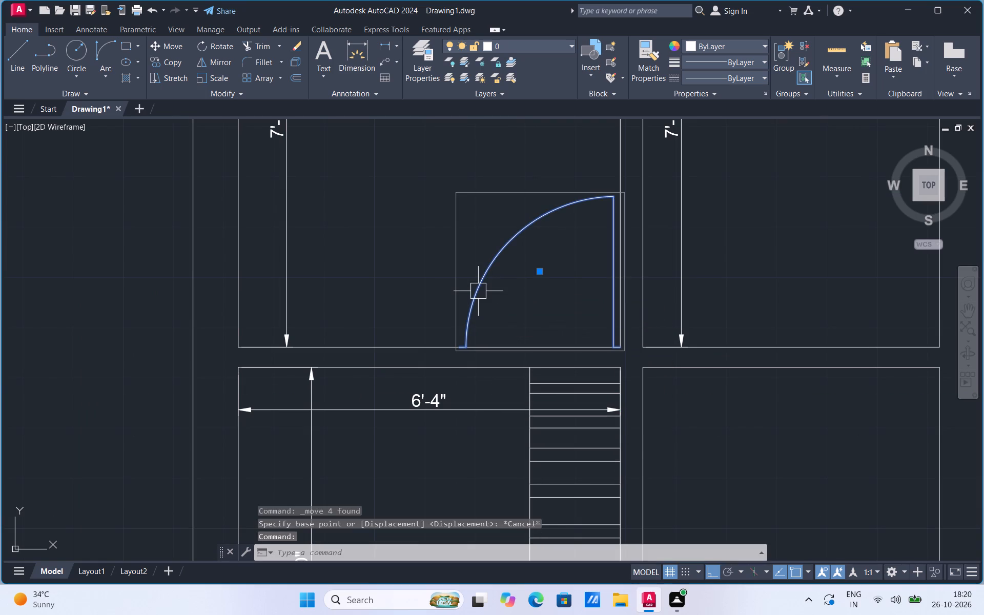
{"action": "type", "text": "MI"}
{"action": "left_click", "coordinate": [523, 316]}
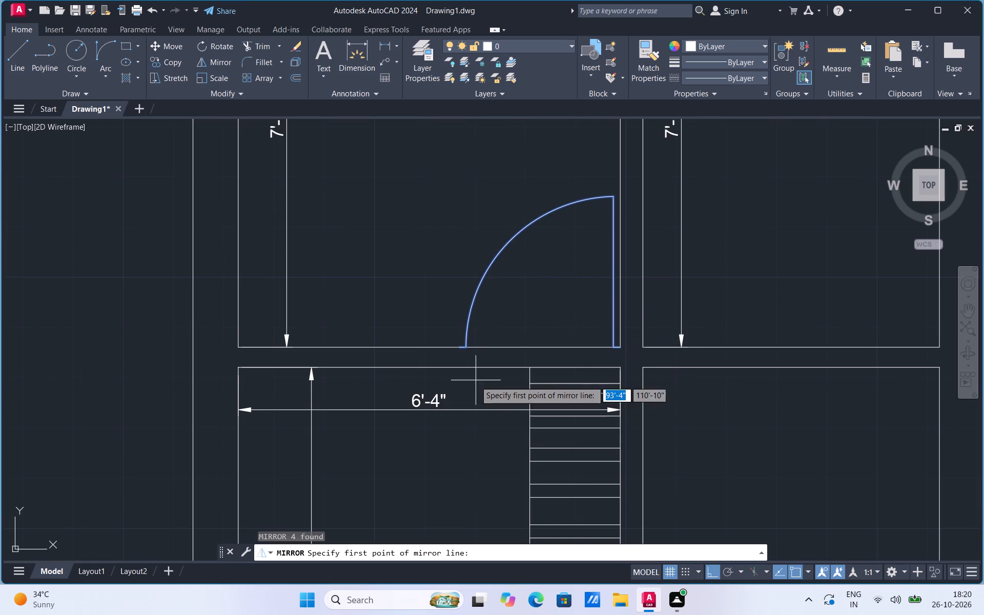
{"action": "left_click", "coordinate": [460, 350]}
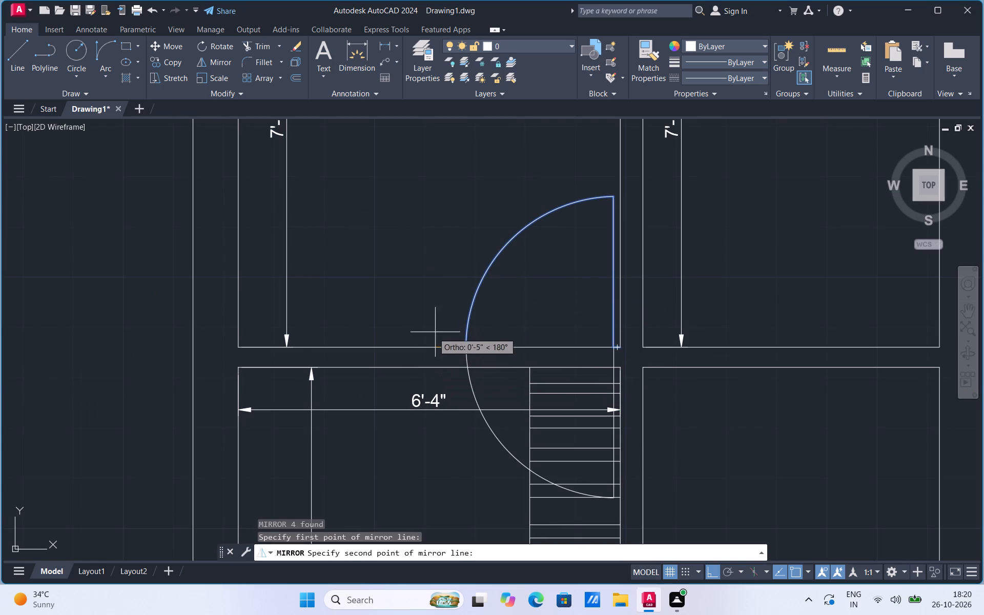
{"action": "left_click", "coordinate": [444, 260]}
{"action": "left_click_drag", "start_coordinate": [455, 286], "coordinate": [444, 260]}
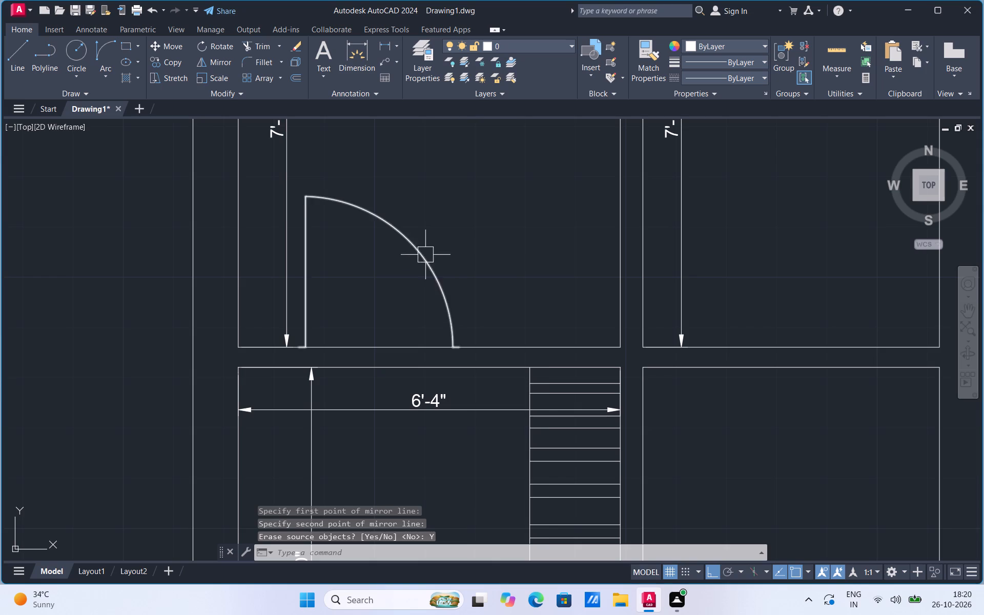
Move the mirrored door down so its stubs sit about midway through the wall thickness below the 7'-6" room.
{"action": "left_click", "coordinate": [424, 254]}
{"action": "right_click", "coordinate": [424, 254]}
{"action": "left_click", "coordinate": [447, 345]}
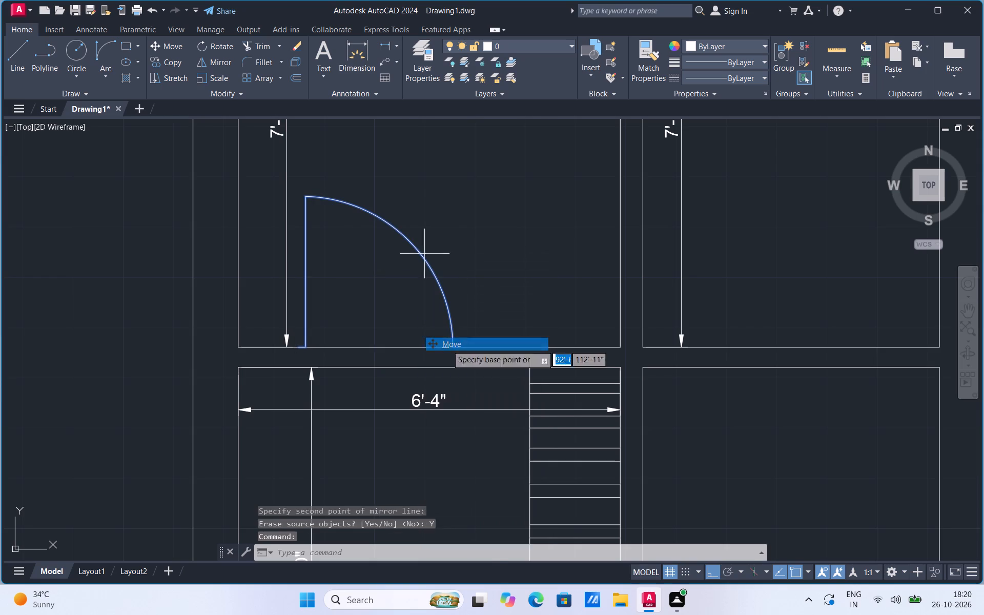
{"action": "scroll", "coordinate": [290, 353], "scroll_direction": "up", "scroll_amount": 1}
{"action": "left_click", "coordinate": [302, 347]}
{"action": "left_click", "coordinate": [301, 360]}
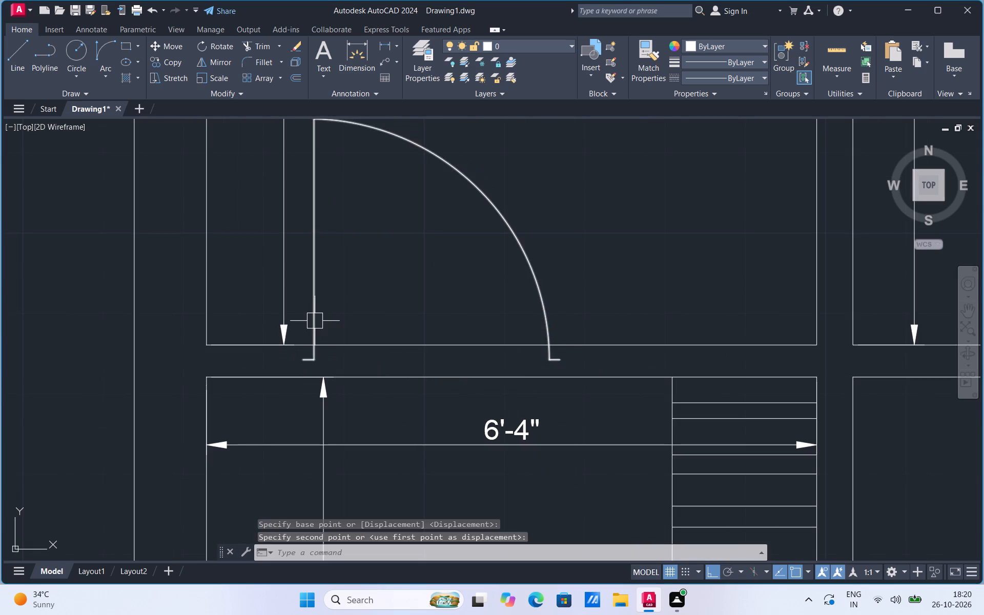
Move the door horizontally so its left stub end meets the line of the room's left wall.
{"action": "left_click", "coordinate": [315, 319]}
{"action": "right_click", "coordinate": [315, 319]}
{"action": "left_click", "coordinate": [357, 121]}
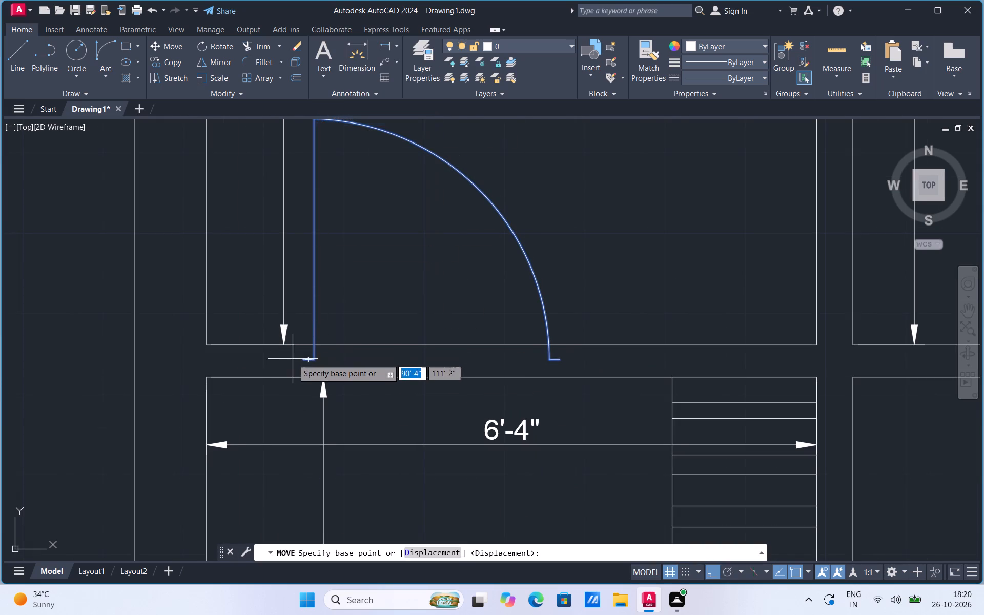
{"action": "left_click", "coordinate": [302, 362]}
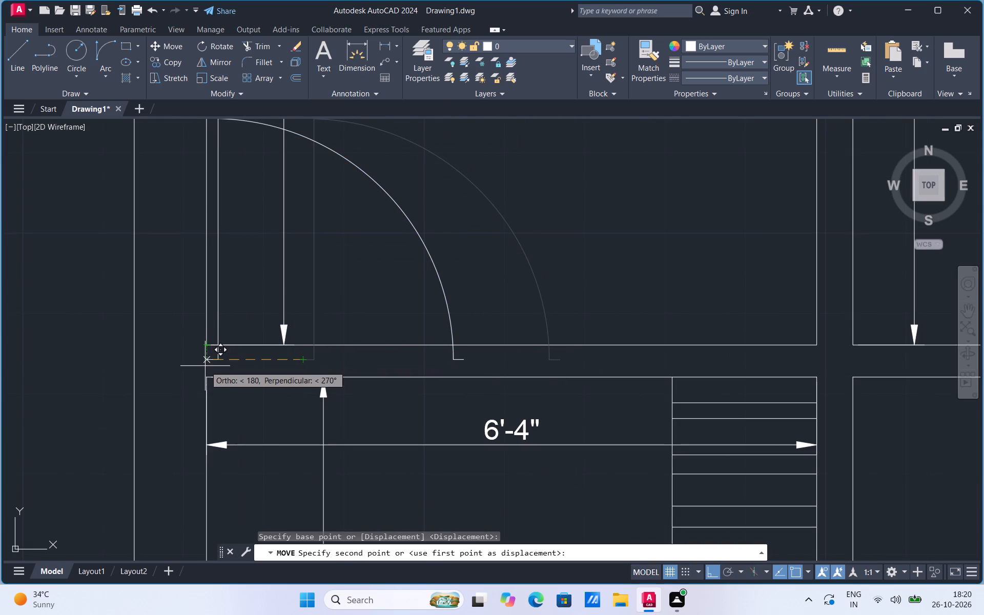
{"action": "left_click", "coordinate": [205, 366]}
Extend the room's left wall line down across the thickness of the wall holding the door.
{"action": "type", "text": "EX"}
{"action": "left_click", "coordinate": [180, 343]}
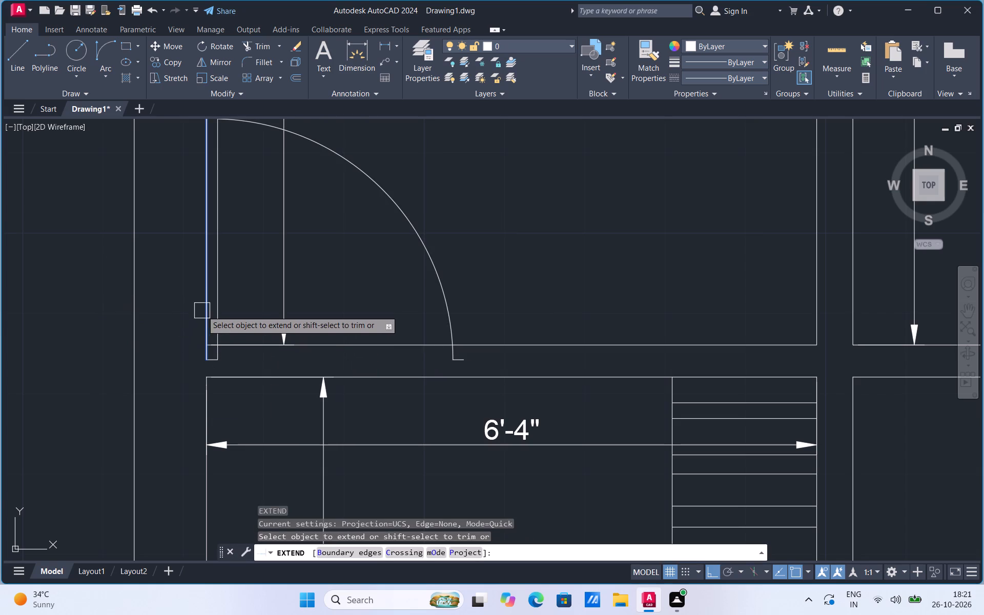
{"action": "left_click", "coordinate": [202, 311]}
{"action": "left_click", "coordinate": [202, 319]}
Draw a vertical jamb line from the door's right stub end to the upper wall face, and extend it to the lower face.
{"action": "left_click", "coordinate": [20, 71]}
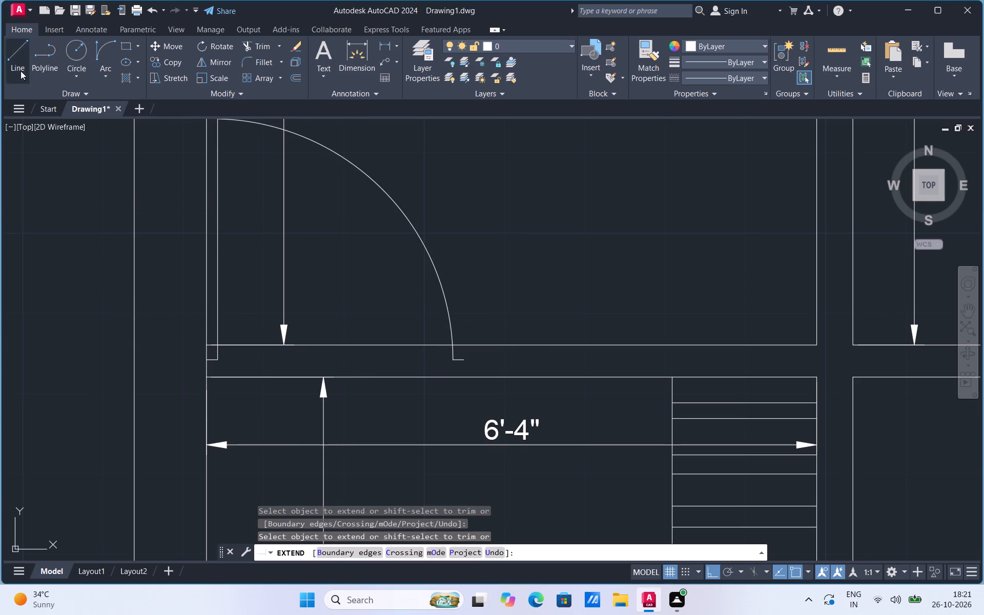
{"action": "left_click", "coordinate": [466, 361]}
{"action": "left_click", "coordinate": [466, 342]}
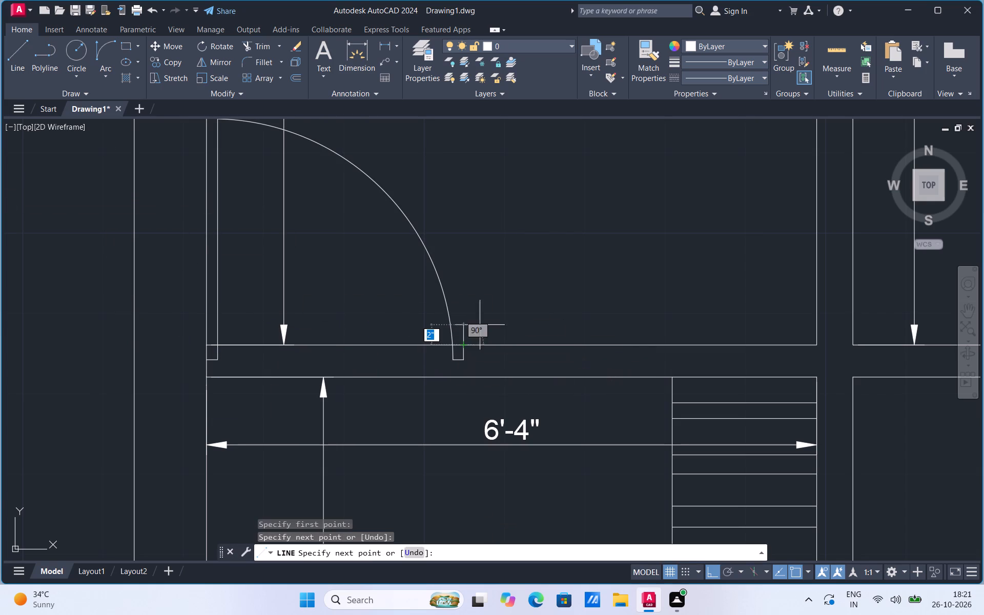
{"action": "key", "text": "Escape"}
{"action": "type", "text": "EX"}
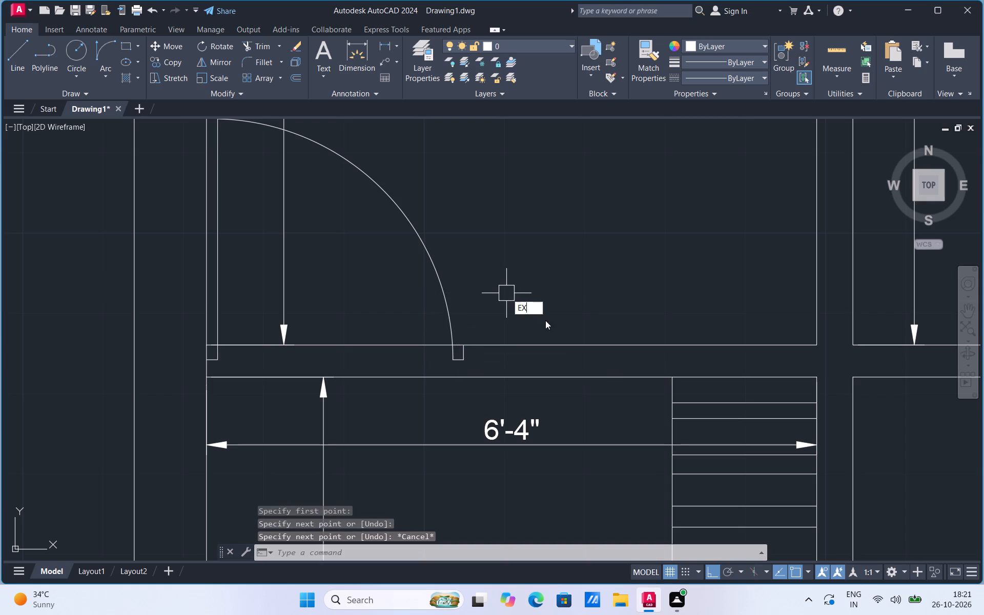
{"action": "left_click", "coordinate": [545, 320]}
{"action": "scroll", "coordinate": [471, 353], "scroll_direction": "up", "scroll_amount": 2}
{"action": "left_click", "coordinate": [450, 355]}
{"action": "scroll", "coordinate": [623, 377], "scroll_direction": "down", "scroll_amount": 2}
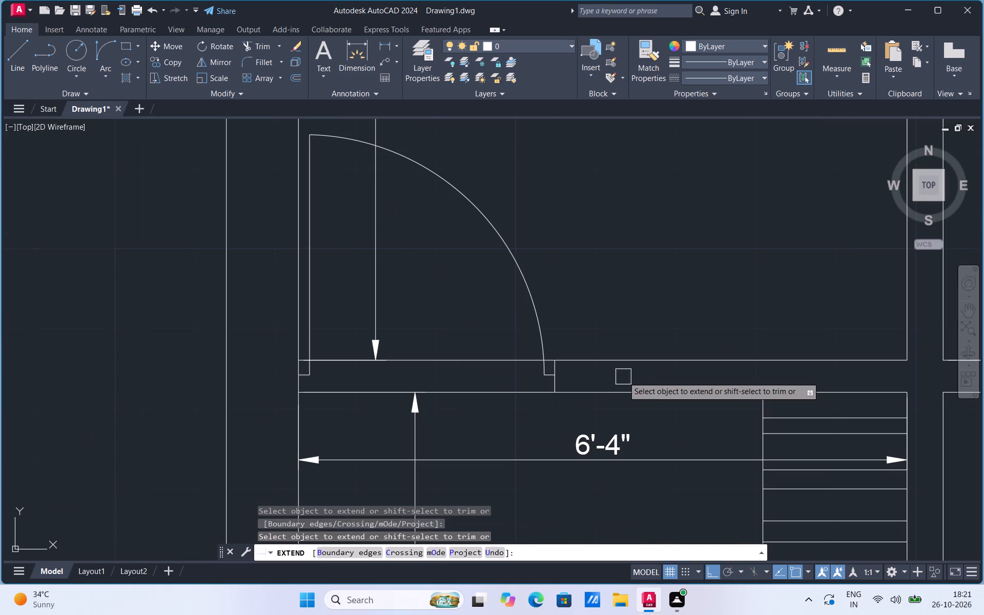
Trim both wall lines across the new door opening below the upper 6'-4" room, and remove that room's vertical dimension.
{"action": "left_click", "coordinate": [259, 48]}
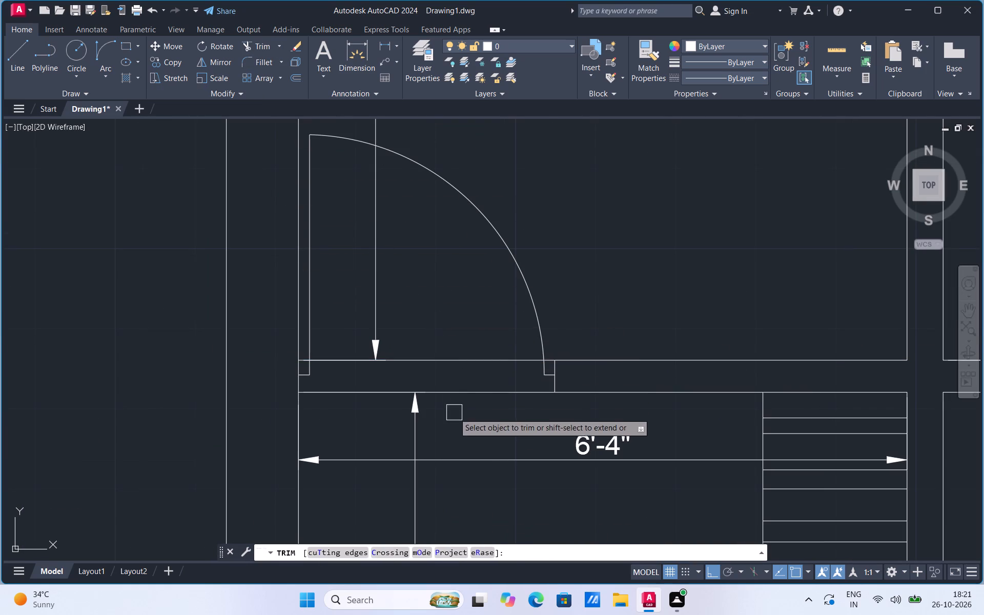
{"action": "left_click_drag", "start_coordinate": [454, 415], "coordinate": [468, 342]}
{"action": "scroll", "coordinate": [551, 348], "scroll_direction": "up", "scroll_amount": 2}
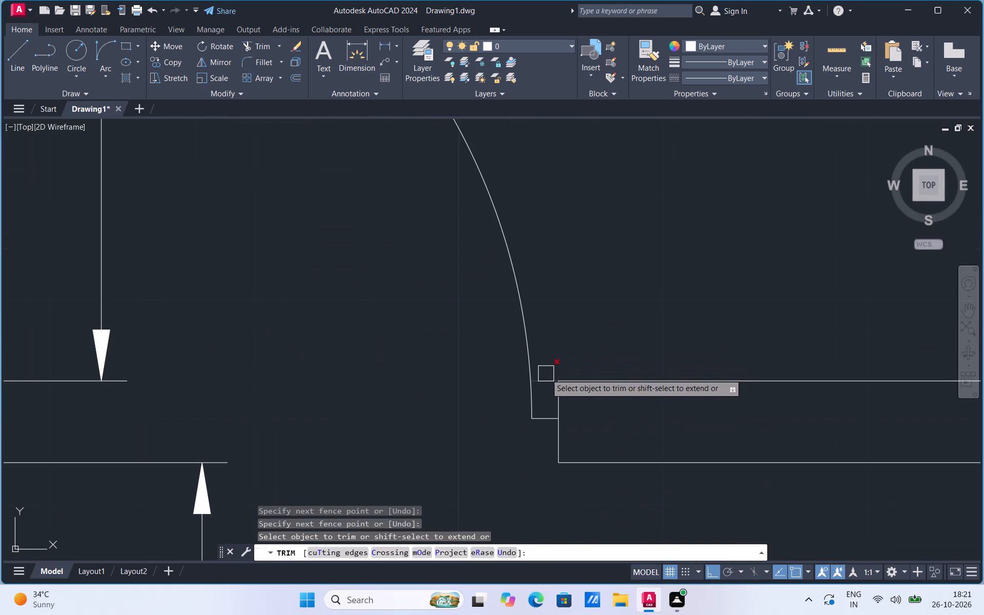
{"action": "left_click", "coordinate": [546, 374]}
{"action": "scroll", "coordinate": [566, 334], "scroll_direction": "down", "scroll_amount": 2}
{"action": "scroll", "coordinate": [319, 341], "scroll_direction": "up", "scroll_amount": 2}
{"action": "left_click", "coordinate": [300, 368]}
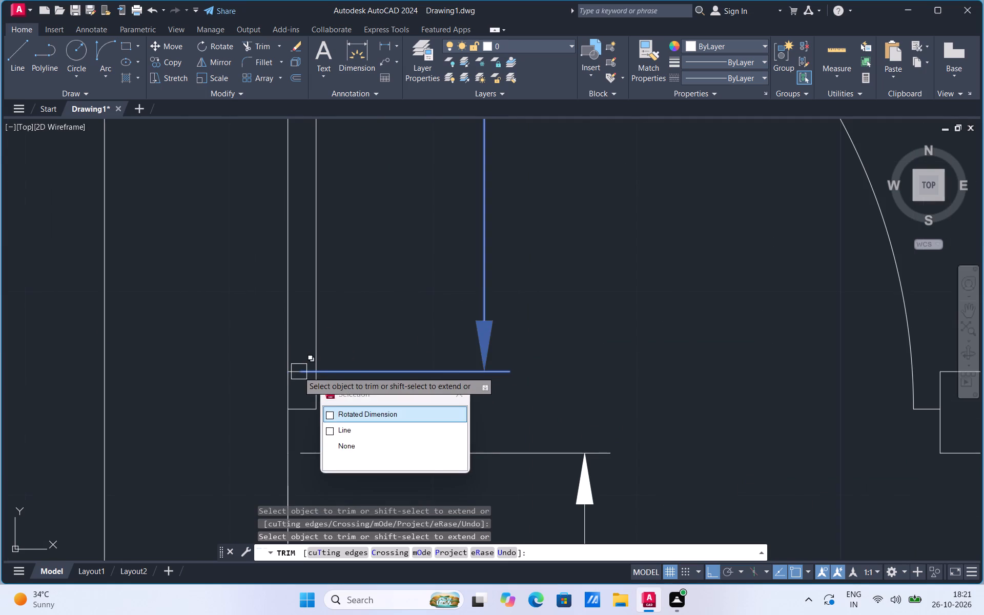
{"action": "scroll", "coordinate": [298, 373], "scroll_direction": "up", "scroll_amount": 4}
{"action": "left_click", "coordinate": [291, 377]}
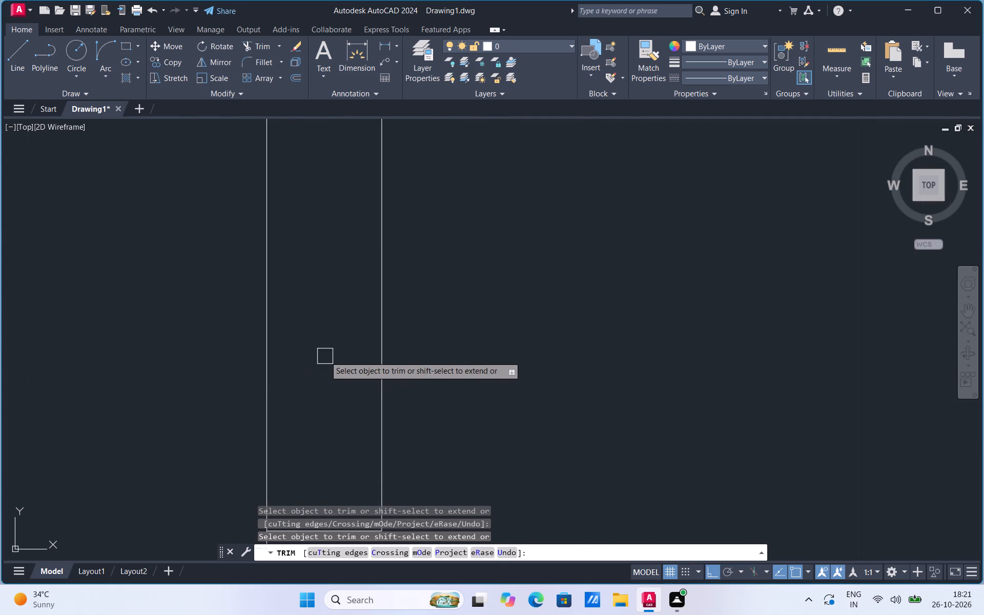
{"action": "scroll", "coordinate": [325, 356], "scroll_direction": "down", "scroll_amount": 3}
{"action": "scroll", "coordinate": [336, 405], "scroll_direction": "down", "scroll_amount": 3}
{"action": "scroll", "coordinate": [430, 396], "scroll_direction": "down", "scroll_amount": 2}
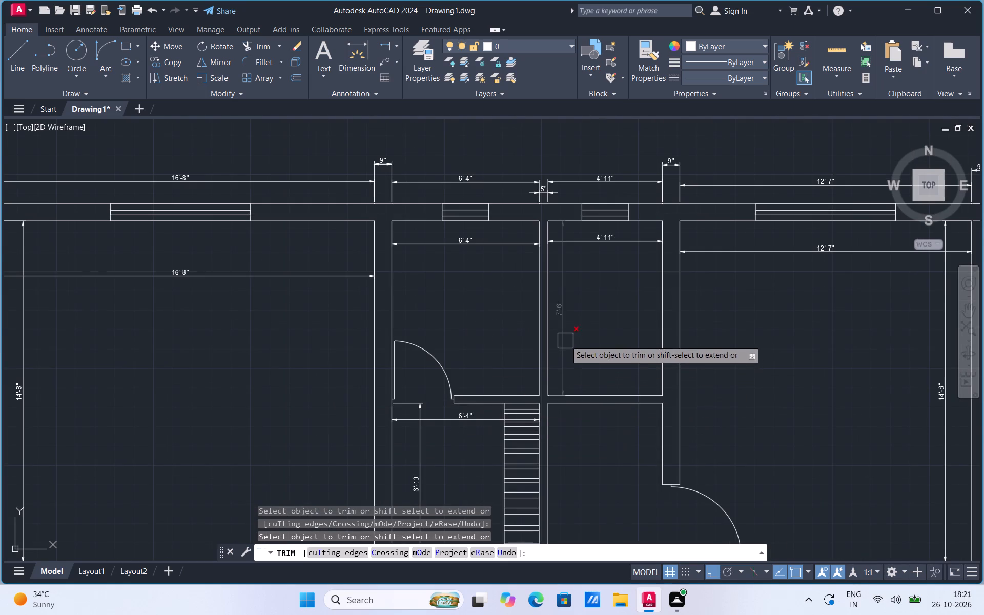
{"action": "key", "text": "Escape"}
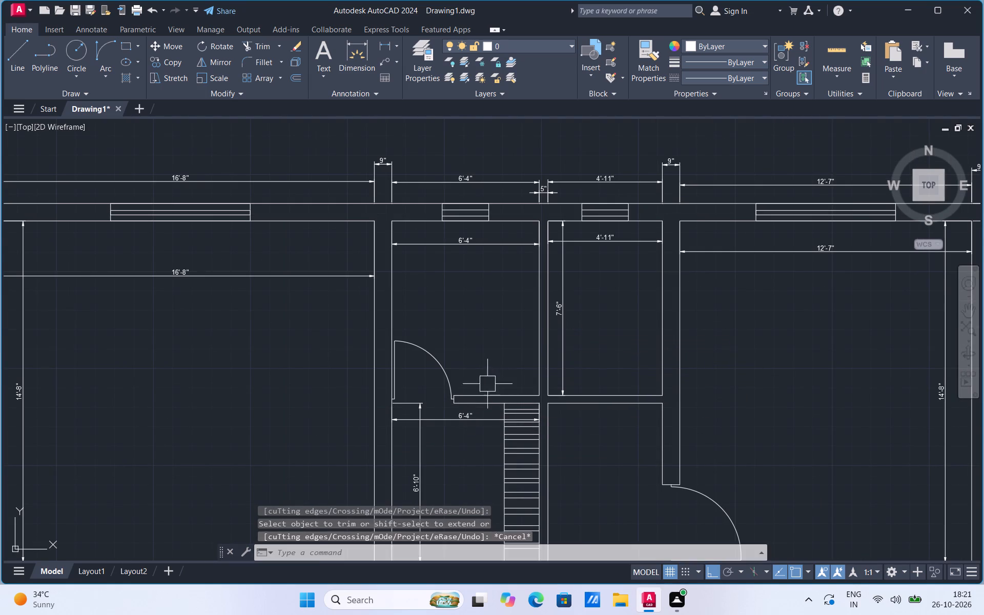
Copy the door from its left stub end to the line of the 4'-11" room's left wall, midway through the lower wall.
{"action": "scroll", "coordinate": [465, 409], "scroll_direction": "up", "scroll_amount": 1}
{"action": "left_click", "coordinate": [419, 334]}
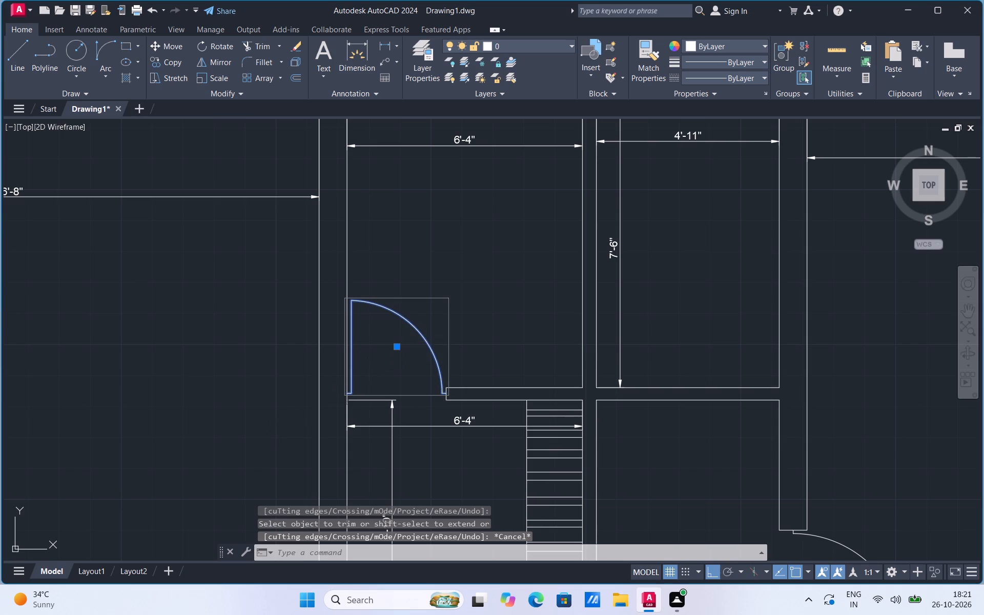
{"action": "right_click", "coordinate": [419, 334]}
{"action": "left_click", "coordinate": [471, 150]}
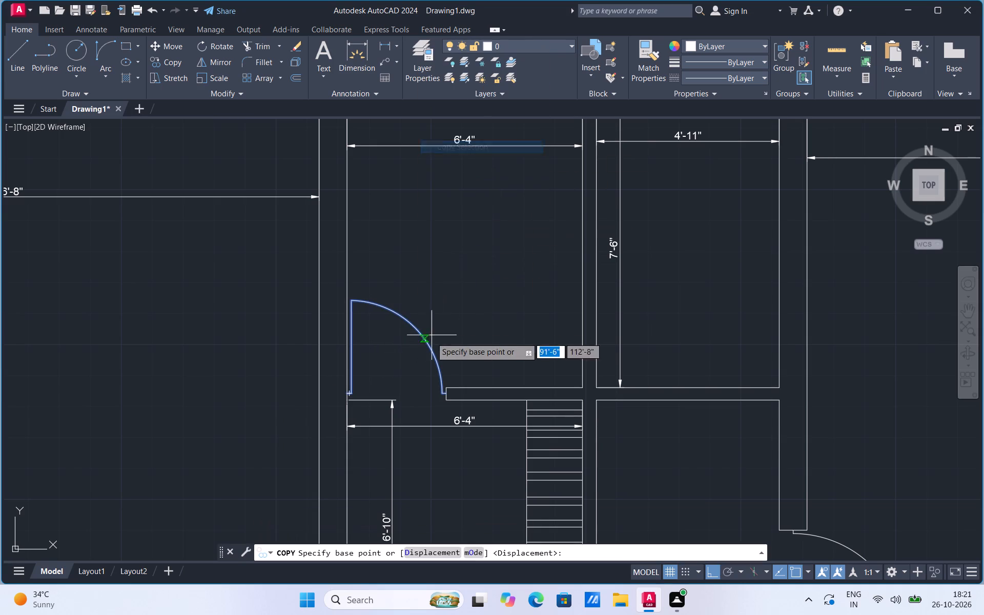
{"action": "scroll", "coordinate": [429, 359], "scroll_direction": "up", "scroll_amount": 2}
{"action": "left_click", "coordinate": [214, 448]}
{"action": "scroll", "coordinate": [214, 448], "scroll_direction": "down", "scroll_amount": 3}
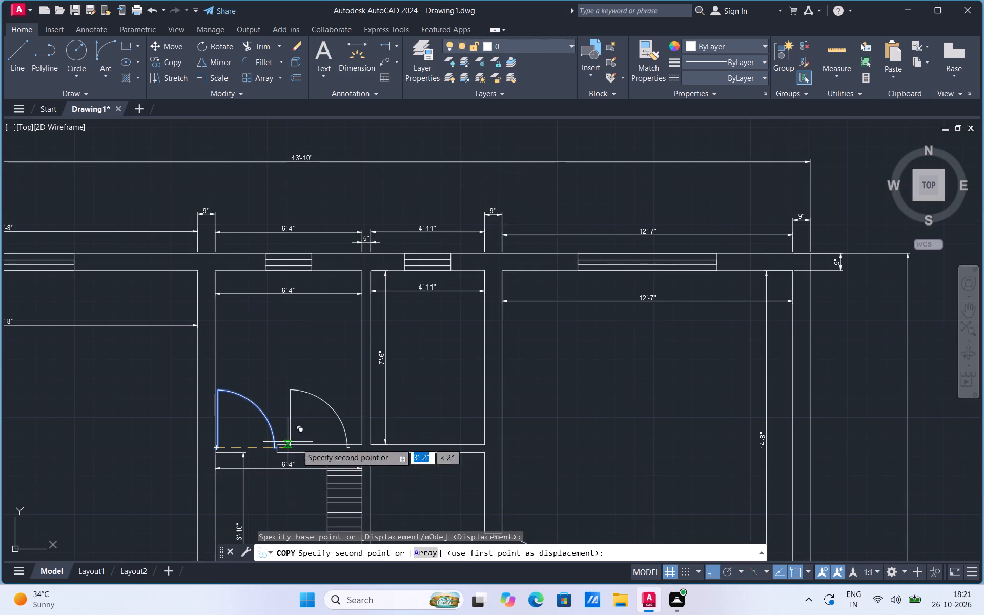
{"action": "scroll", "coordinate": [384, 452], "scroll_direction": "up", "scroll_amount": 3}
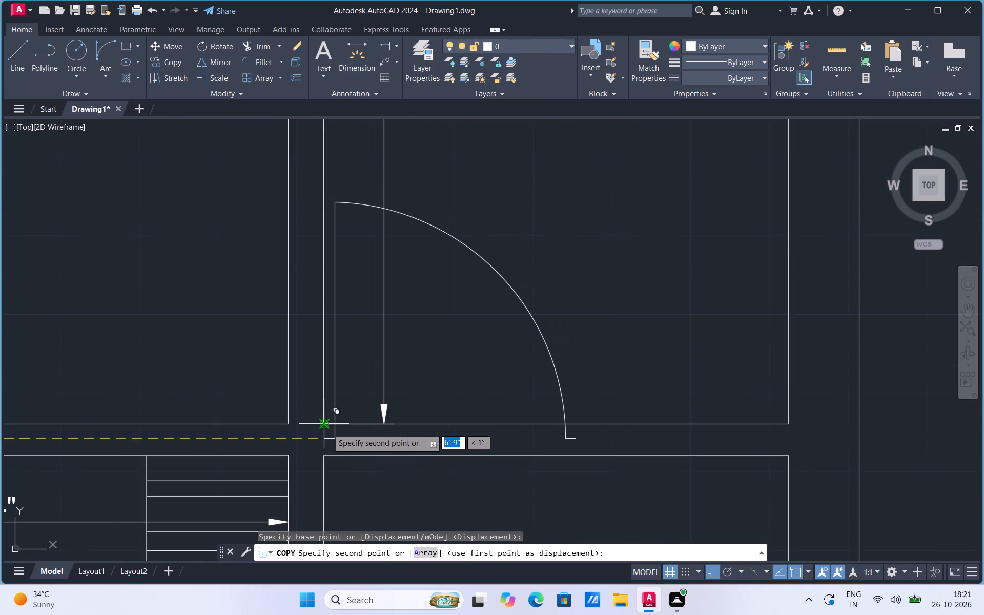
{"action": "left_click", "coordinate": [326, 438]}
{"action": "key", "text": "Escape"}
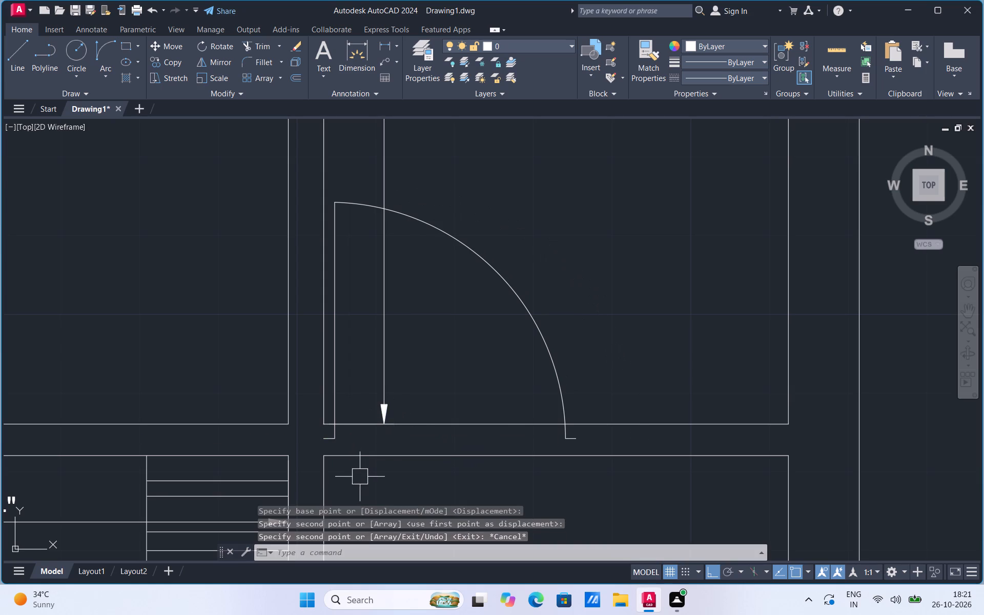
Extend the 4'-11" room's left wall line down across the thickness of the wall holding the copied door.
{"action": "type", "text": "EX"}
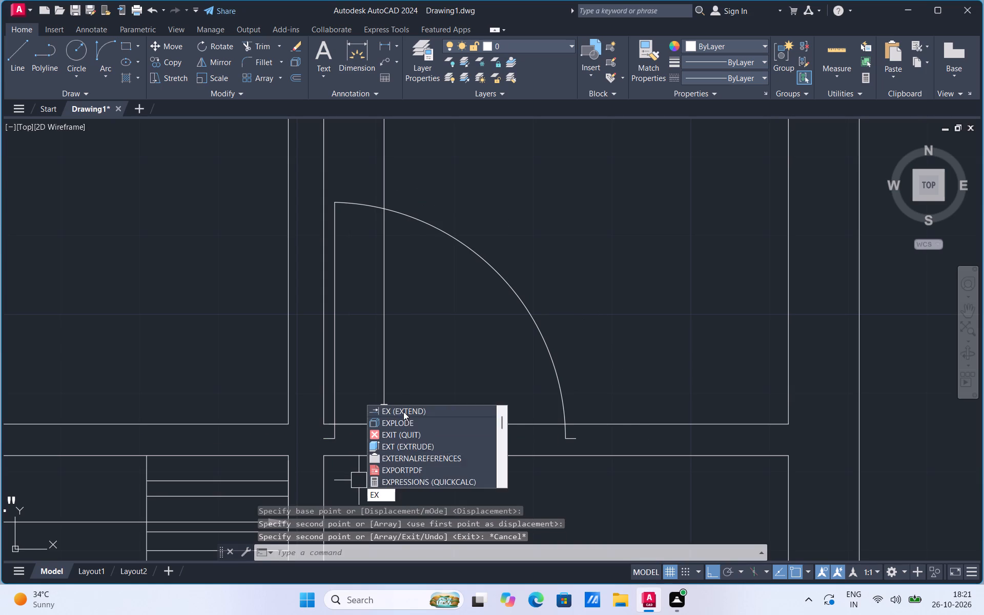
{"action": "left_click", "coordinate": [403, 412]}
{"action": "left_click", "coordinate": [323, 405]}
{"action": "left_click", "coordinate": [322, 414]}
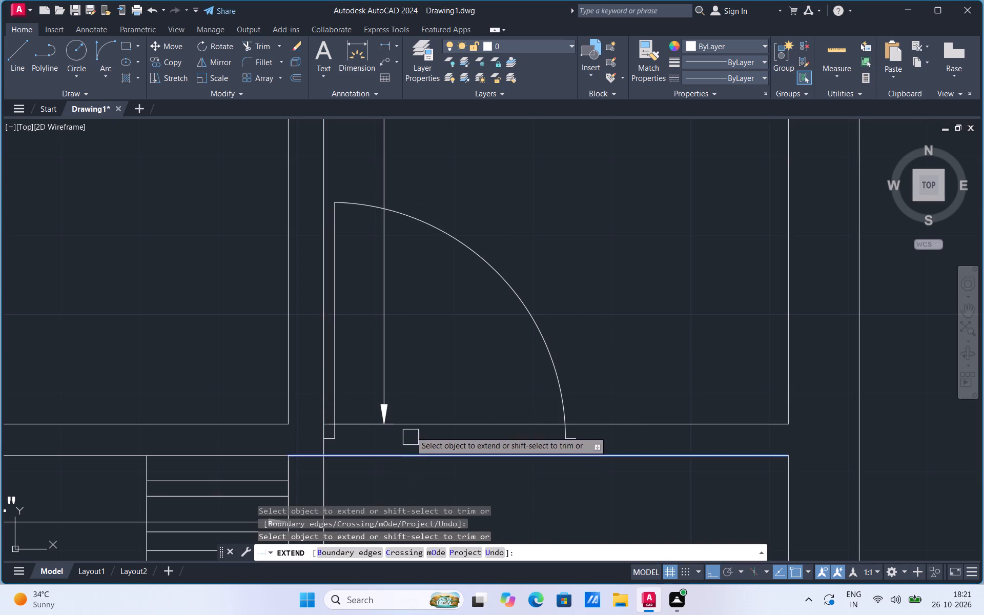
Draw a vertical jamb line from the copied door's right stub end to the upper wall face, and extend it to the lower face.
{"action": "left_click", "coordinate": [8, 70]}
{"action": "left_click", "coordinate": [575, 441]}
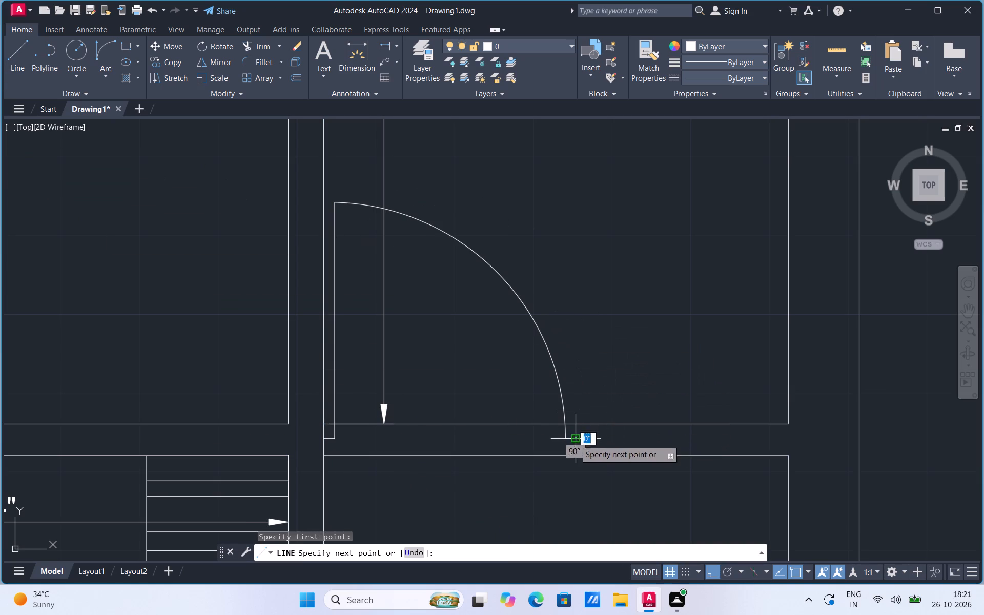
{"action": "left_click", "coordinate": [574, 422]}
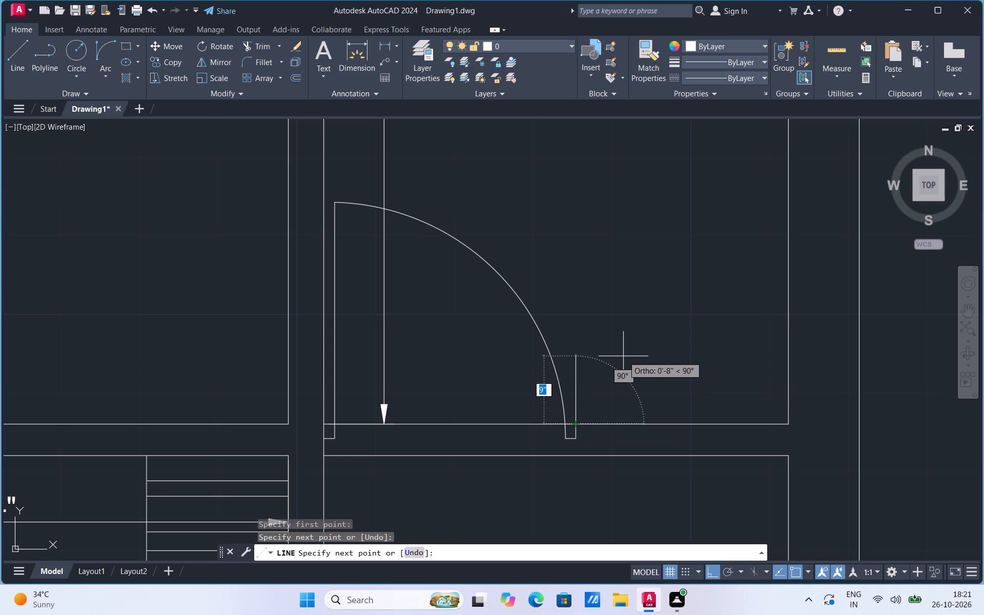
{"action": "key", "text": "Escape"}
{"action": "type", "text": "EX"}
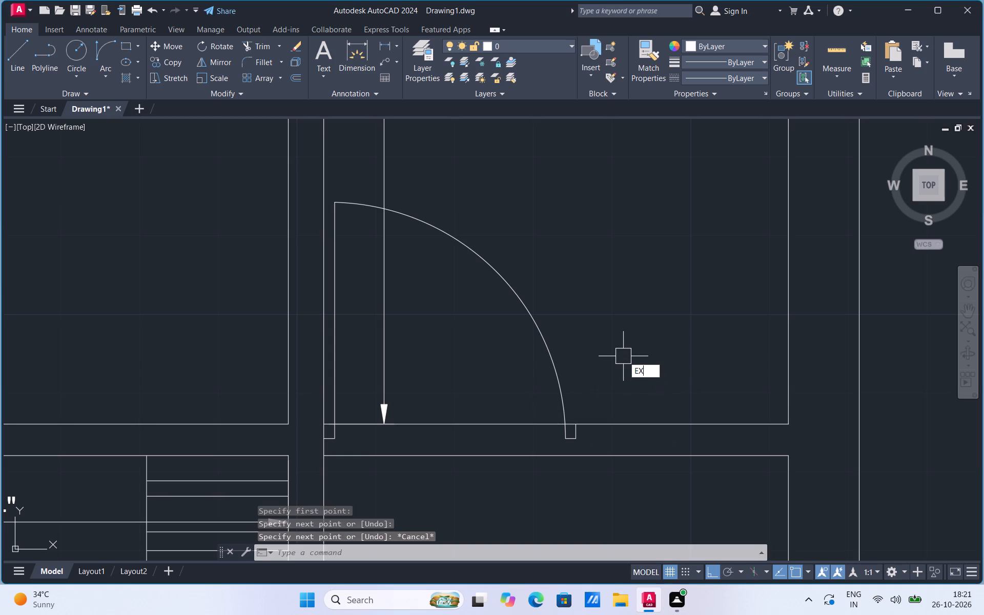
{"action": "left_click", "coordinate": [663, 379]}
{"action": "scroll", "coordinate": [572, 428], "scroll_direction": "up", "scroll_amount": 1}
{"action": "left_click", "coordinate": [575, 437]}
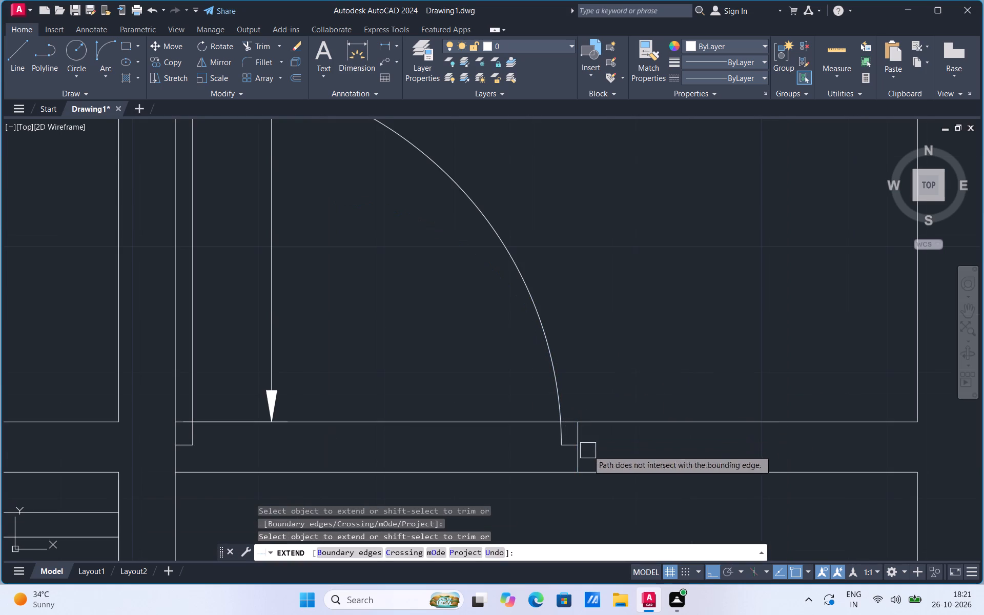
Trim both wall lines across the door opening below the 4'-11" room, and remove the room's 7'-6" dimension.
{"action": "left_click", "coordinate": [263, 48]}
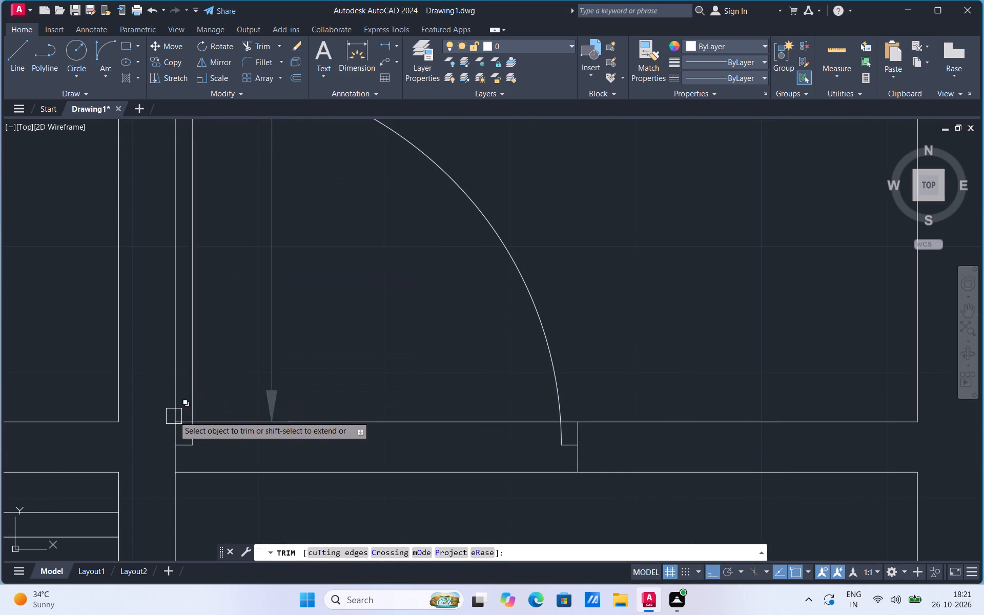
{"action": "scroll", "coordinate": [174, 417], "scroll_direction": "up", "scroll_amount": 2}
{"action": "left_click", "coordinate": [192, 427]}
{"action": "left_click", "coordinate": [193, 435]}
{"action": "scroll", "coordinate": [184, 429], "scroll_direction": "up", "scroll_amount": 1}
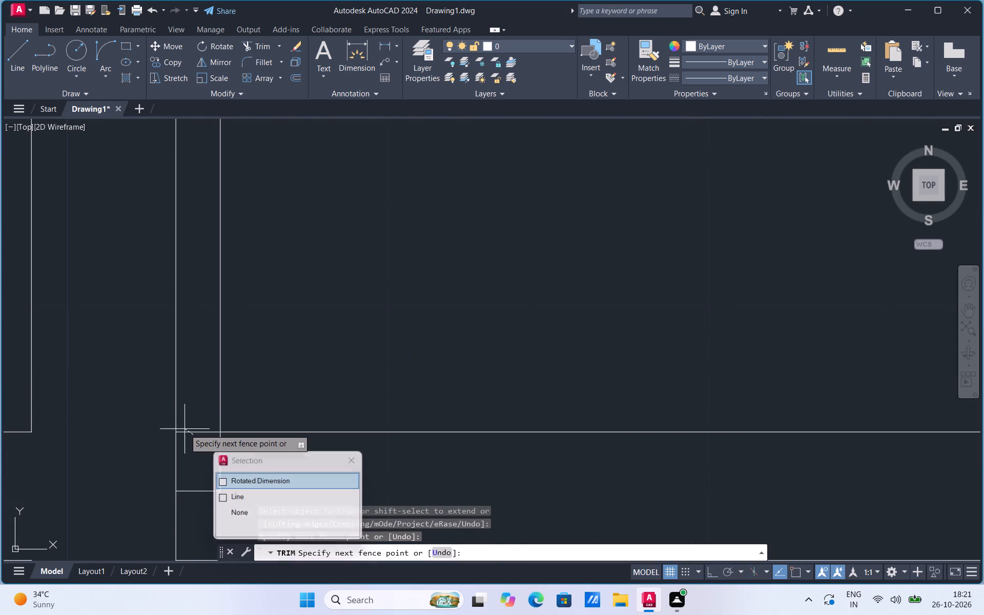
{"action": "left_click", "coordinate": [191, 434]}
{"action": "scroll", "coordinate": [228, 364], "scroll_direction": "down", "scroll_amount": 1}
{"action": "left_click_drag", "start_coordinate": [324, 374], "coordinate": [455, 498]}
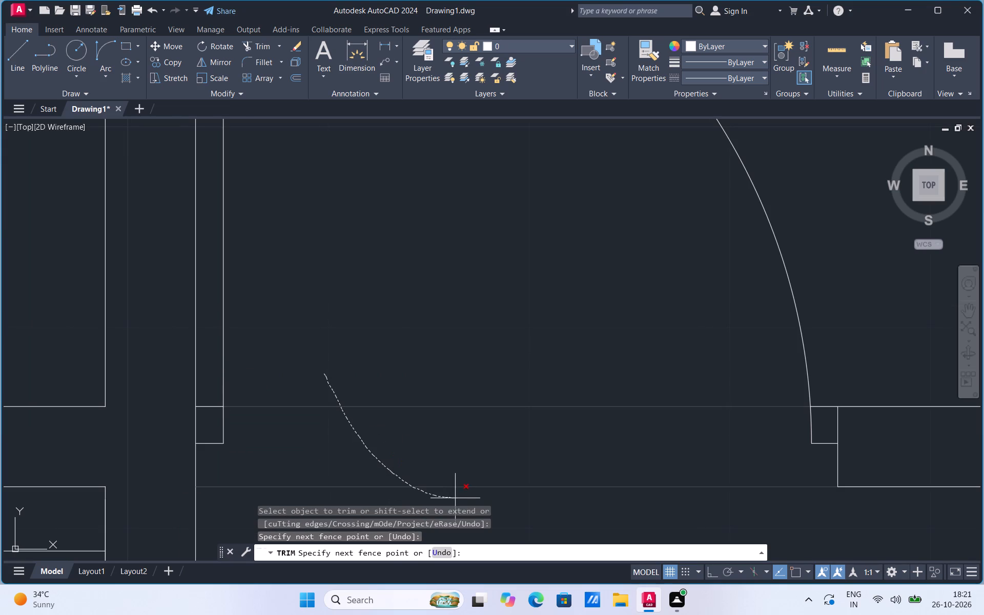
{"action": "left_click_drag", "start_coordinate": [455, 498], "coordinate": [471, 496]}
{"action": "left_click", "coordinate": [827, 403]}
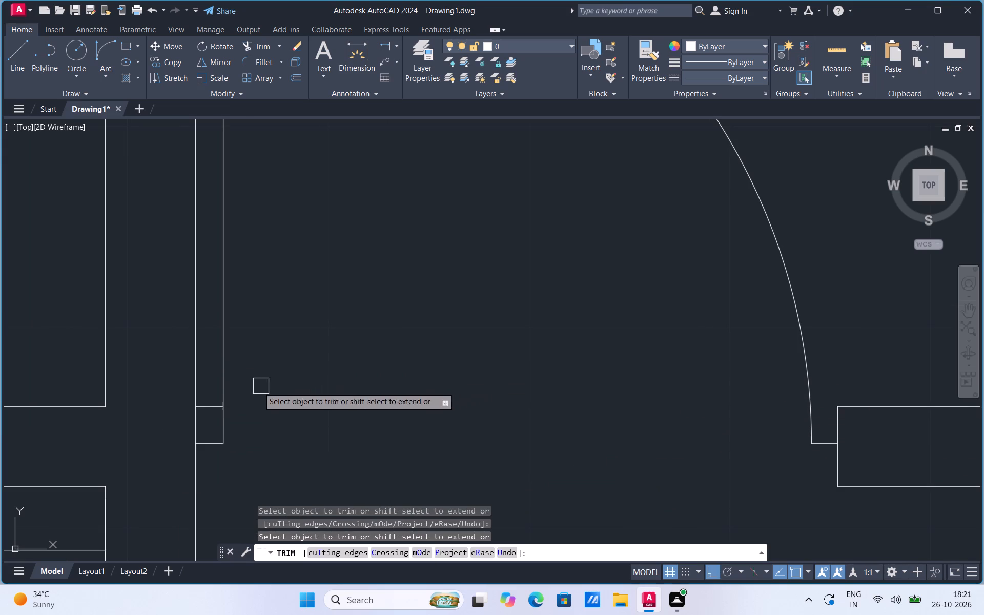
{"action": "left_click", "coordinate": [205, 407]}
Remove the horizontal 4'-11" dimension inside the room, keeping the one outside the building.
{"action": "scroll", "coordinate": [424, 341], "scroll_direction": "down", "scroll_amount": 3}
{"action": "scroll", "coordinate": [455, 390], "scroll_direction": "down", "scroll_amount": 2}
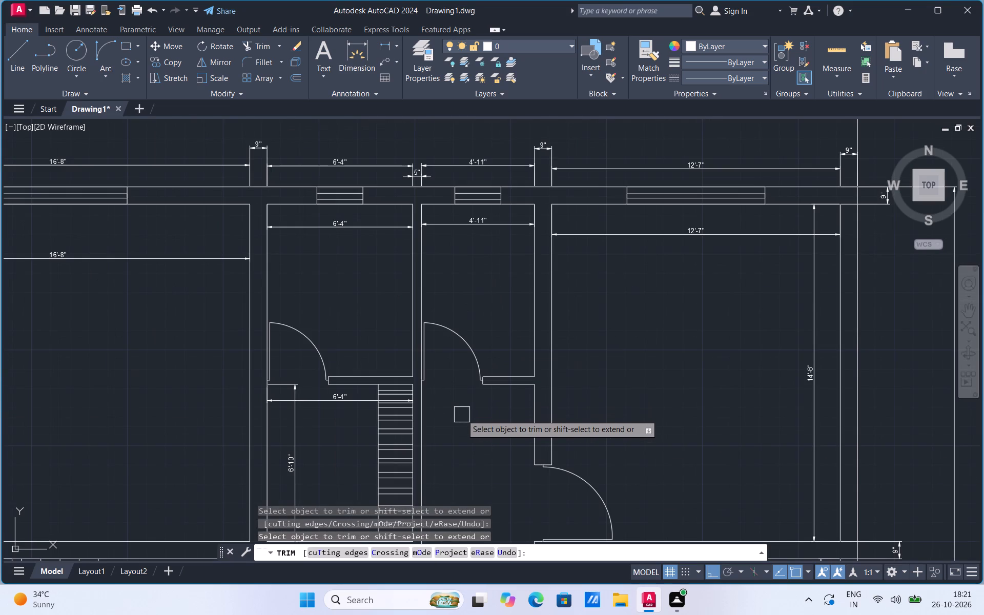
{"action": "left_click", "coordinate": [487, 227]}
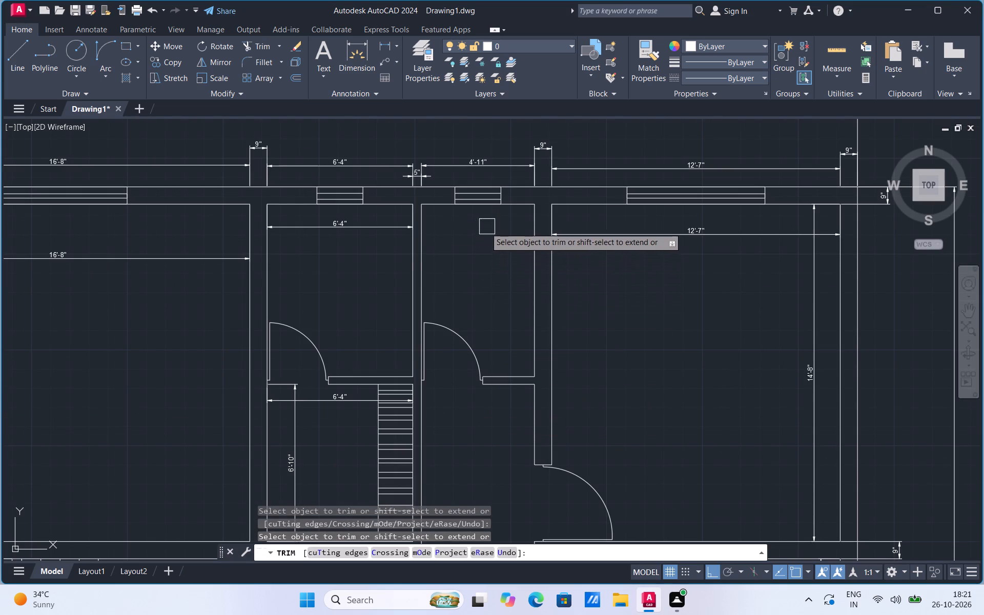
{"action": "key", "text": "Escape"}
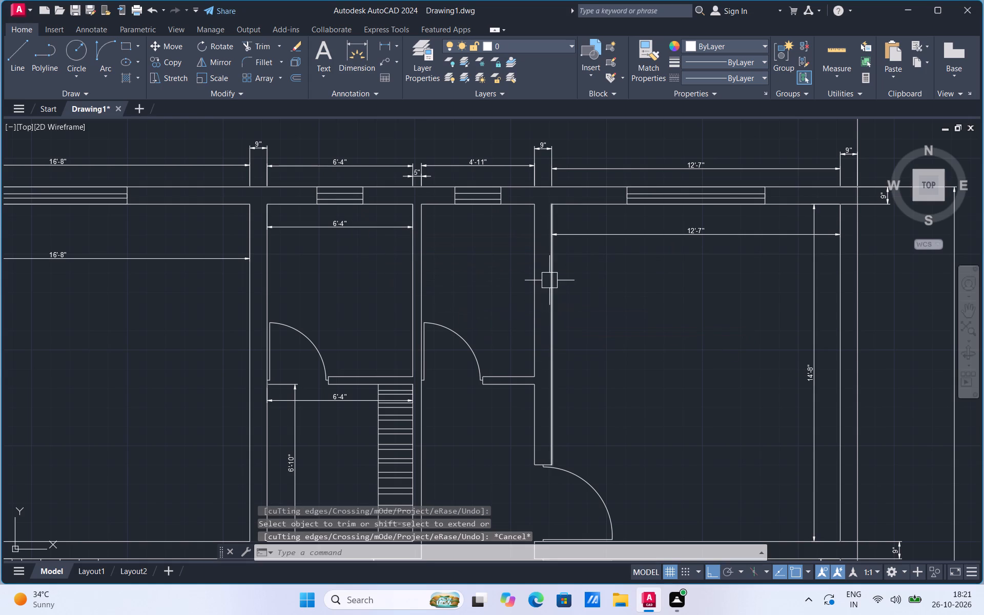
Copy the lower of the paired doors by its lower stub end onto the upper face of the wall below the 16'-8" room, near the wall's right end.
{"action": "scroll", "coordinate": [549, 280], "scroll_direction": "down", "scroll_amount": 1}
{"action": "scroll", "coordinate": [601, 345], "scroll_direction": "down", "scroll_amount": 1}
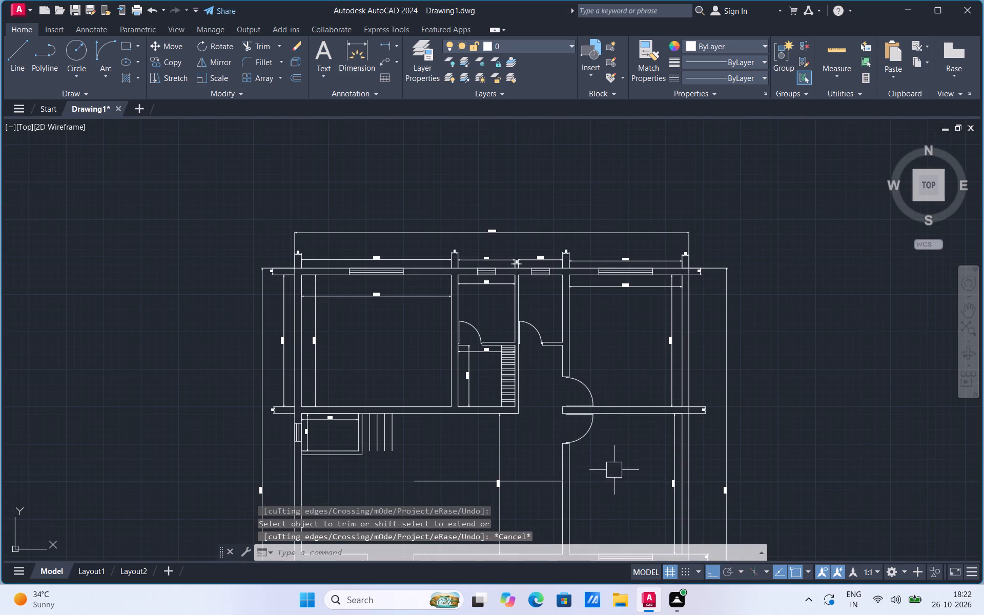
{"action": "scroll", "coordinate": [581, 373], "scroll_direction": "down", "scroll_amount": 1}
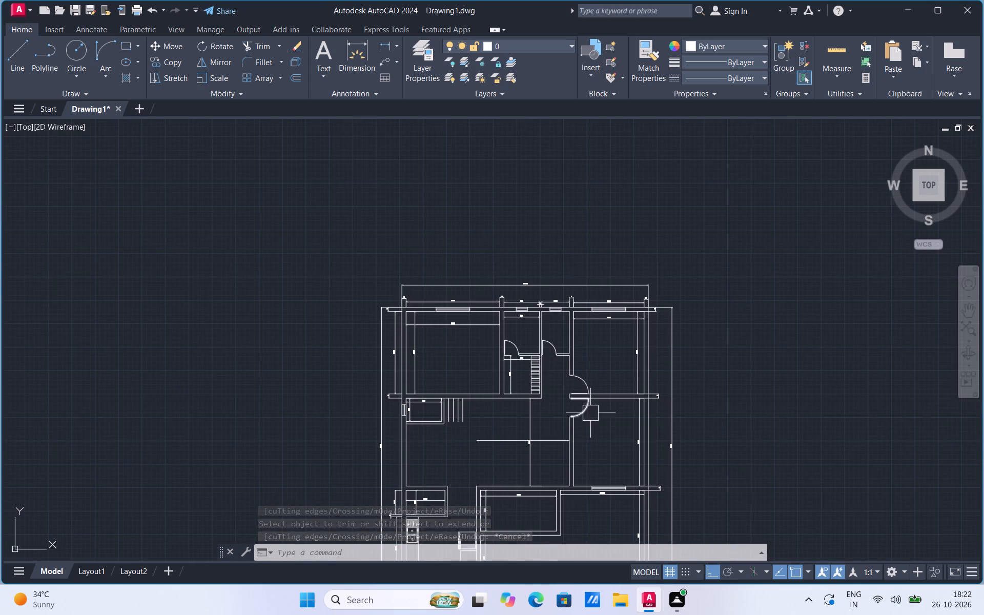
{"action": "left_click", "coordinate": [587, 410]}
{"action": "right_click", "coordinate": [587, 410]}
{"action": "left_click", "coordinate": [625, 221]}
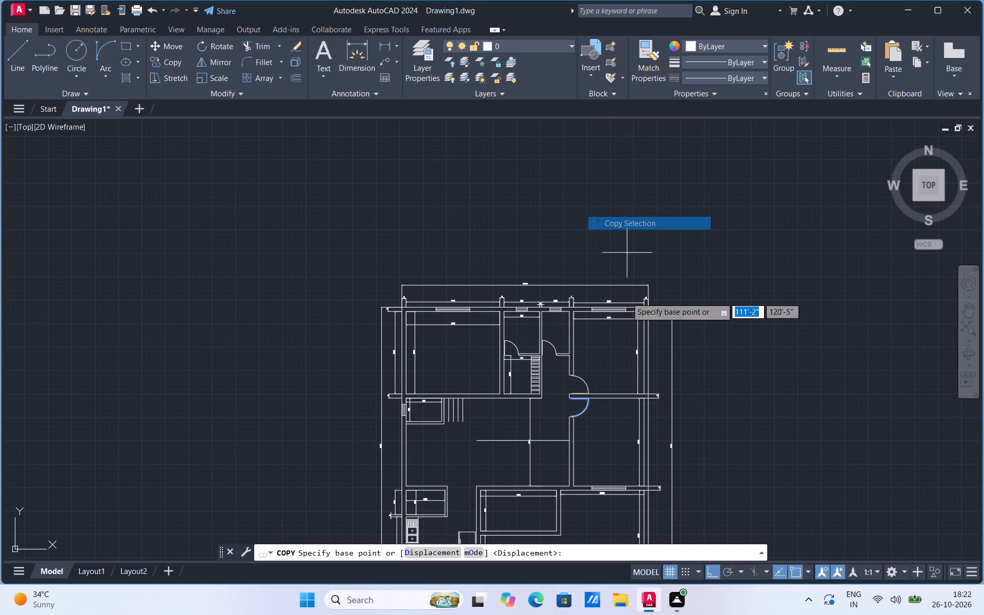
{"action": "scroll", "coordinate": [584, 440], "scroll_direction": "up", "scroll_amount": 3}
{"action": "left_click", "coordinate": [534, 348]}
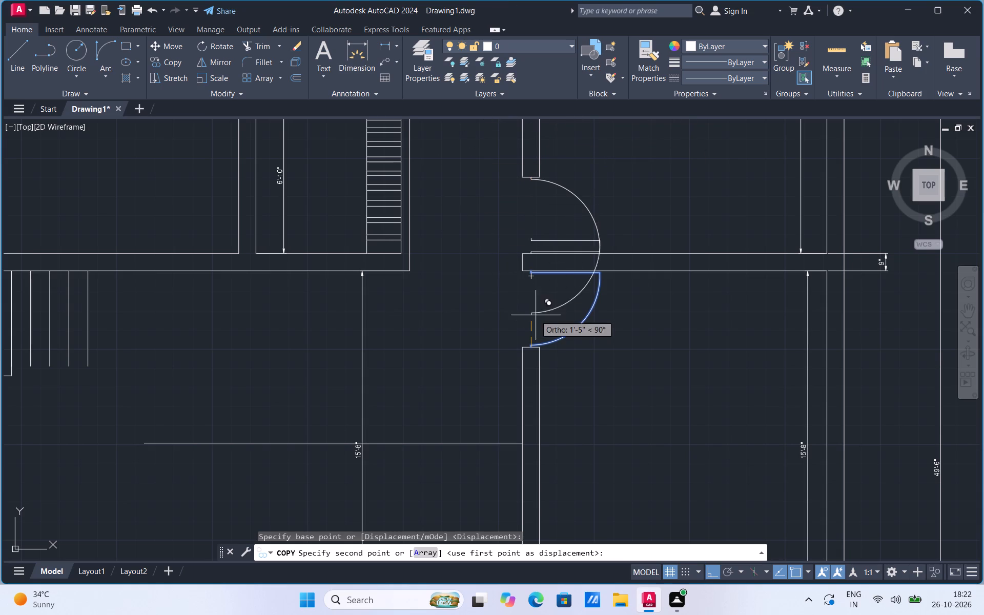
{"action": "scroll", "coordinate": [547, 217], "scroll_direction": "down", "scroll_amount": 4}
{"action": "scroll", "coordinate": [504, 305], "scroll_direction": "up", "scroll_amount": 3}
{"action": "scroll", "coordinate": [442, 320], "scroll_direction": "up", "scroll_amount": 2}
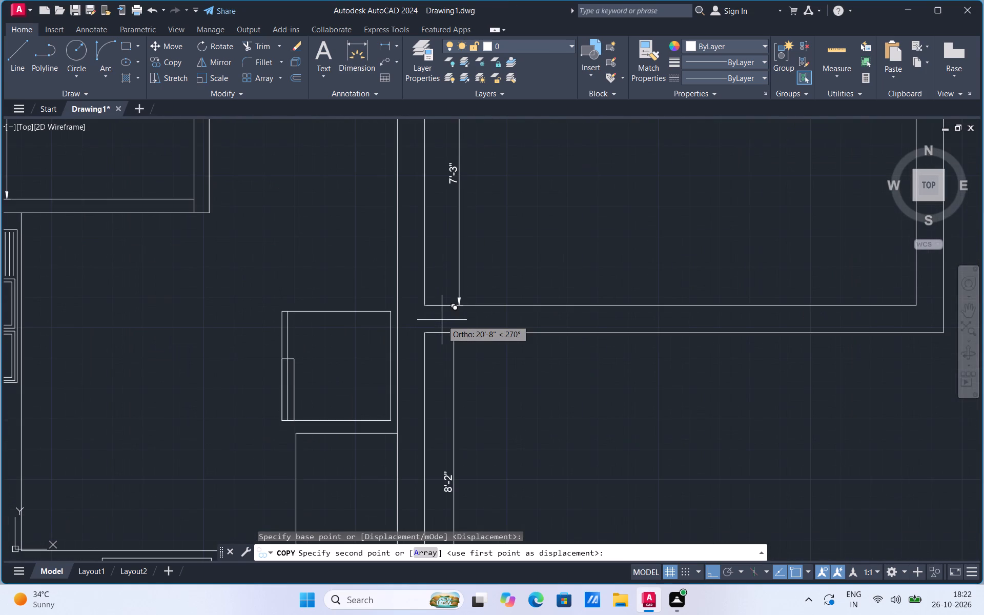
{"action": "scroll", "coordinate": [479, 337], "scroll_direction": "down", "scroll_amount": 4}
{"action": "scroll", "coordinate": [481, 195], "scroll_direction": "up", "scroll_amount": 3}
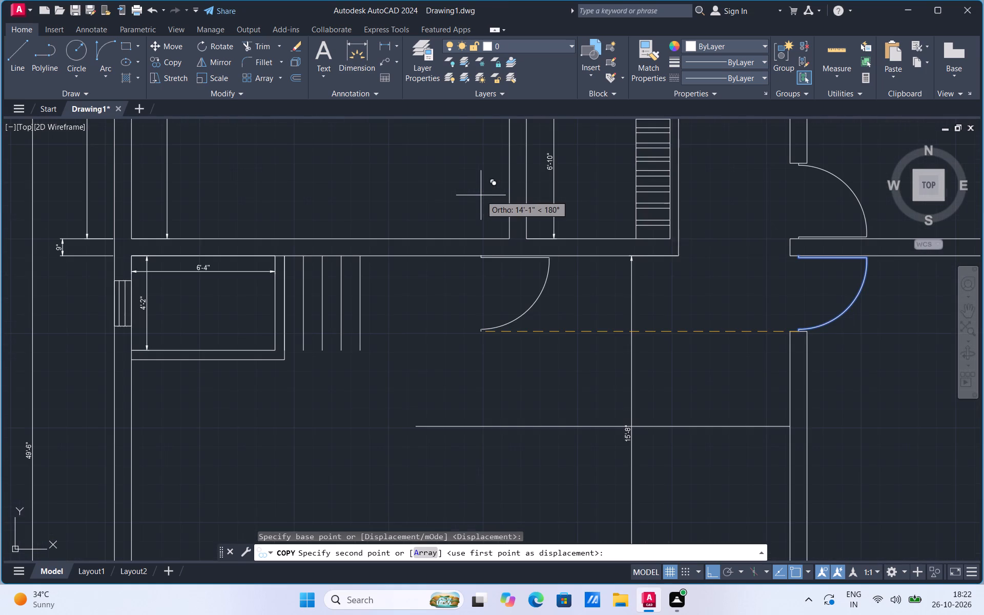
{"action": "left_click", "coordinate": [497, 241]}
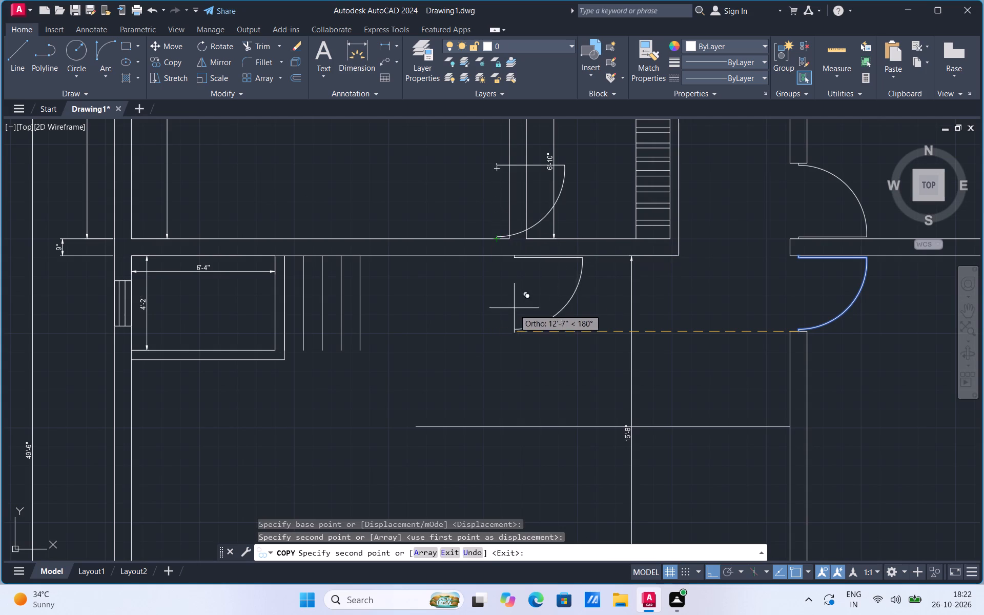
{"action": "key", "text": "Escape"}
Rotate the copied door to 270° about its lower stub end so its opening lies along the horizontal wall.
{"action": "left_click", "coordinate": [496, 169]}
{"action": "right_click", "coordinate": [496, 169]}
{"action": "left_click", "coordinate": [523, 300]}
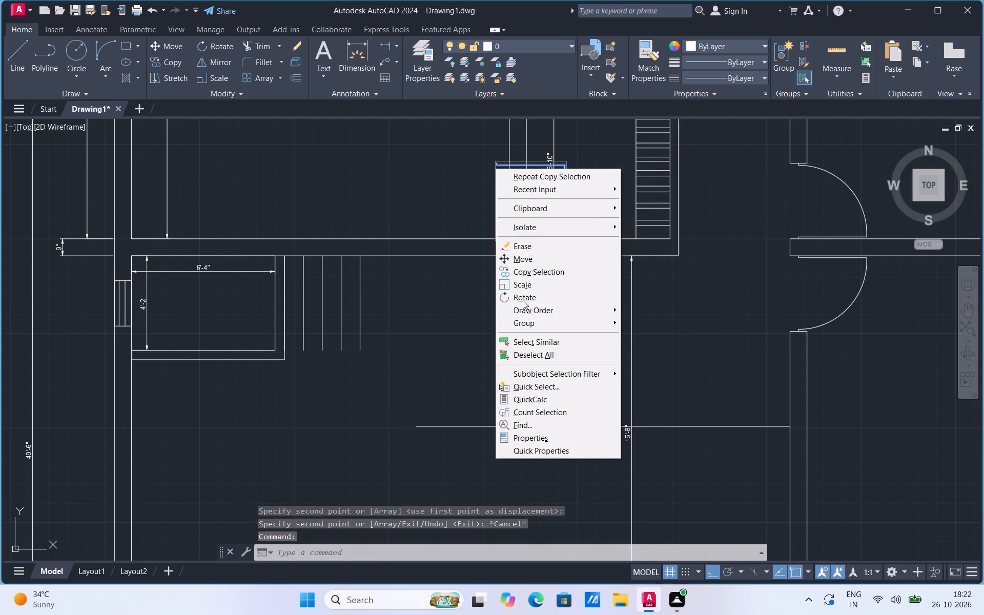
{"action": "left_click", "coordinate": [496, 240]}
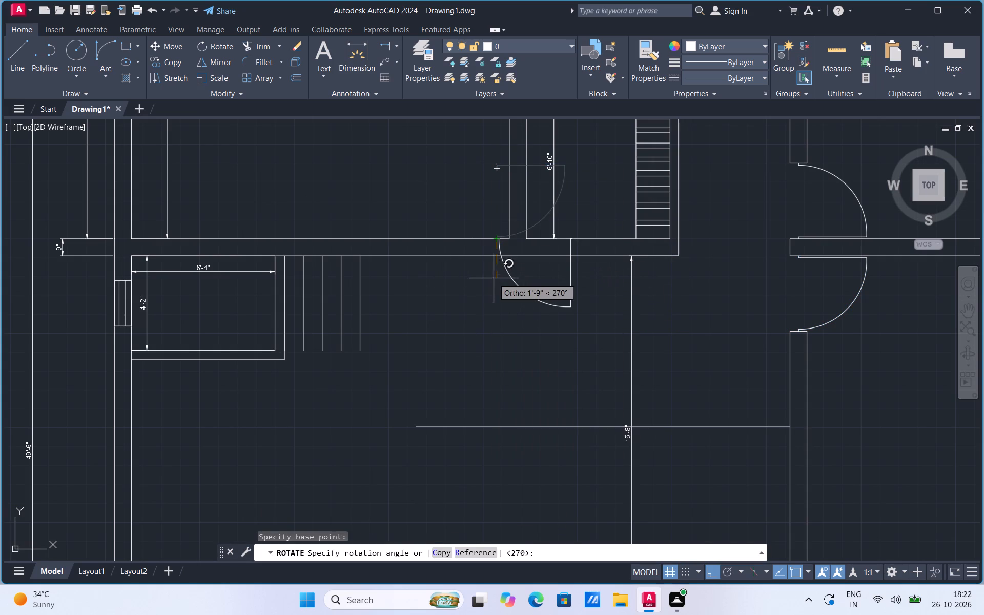
{"action": "left_click", "coordinate": [494, 279]}
Mirror the rotated door upward across the upper face of the wall below the 16'-8" room, erasing the source door.
{"action": "left_click", "coordinate": [542, 305]}
{"action": "type", "text": "MI"}
{"action": "left_click_drag", "start_coordinate": [592, 333], "coordinate": [589, 323]}
{"action": "left_click", "coordinate": [574, 237]}
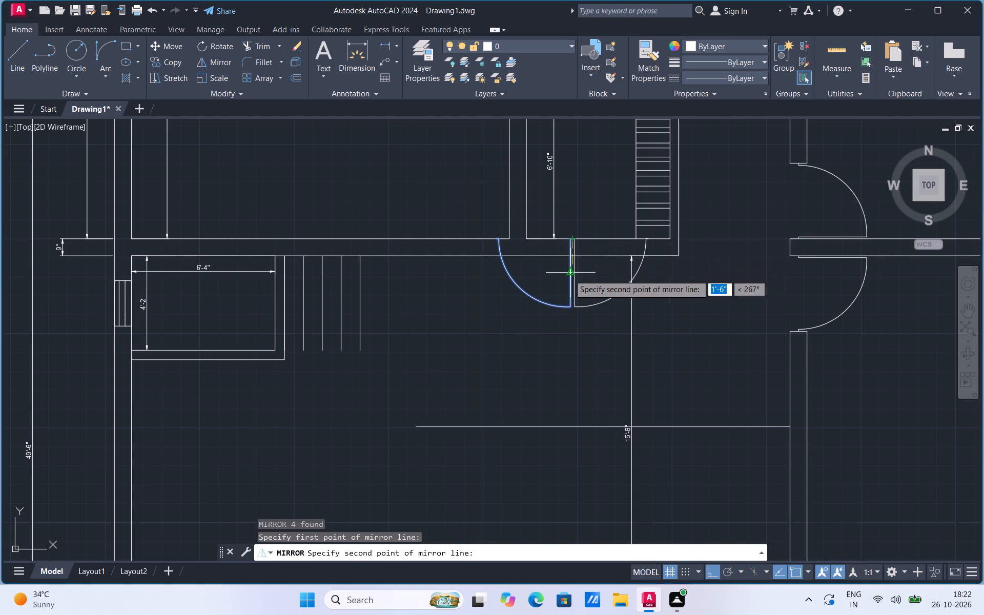
{"action": "left_click", "coordinate": [471, 222]}
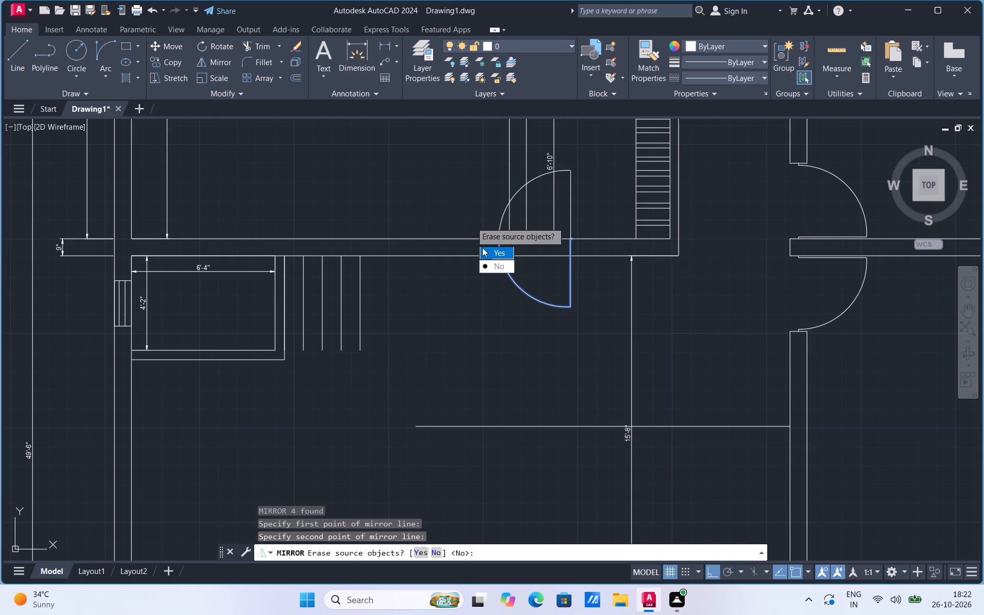
{"action": "left_click_drag", "start_coordinate": [482, 251], "coordinate": [471, 222]}
Move the mirrored door by its hinge-side stub end onto the lower-right inside corner of the 16'-8" room.
{"action": "left_click", "coordinate": [568, 198]}
{"action": "right_click", "coordinate": [568, 198]}
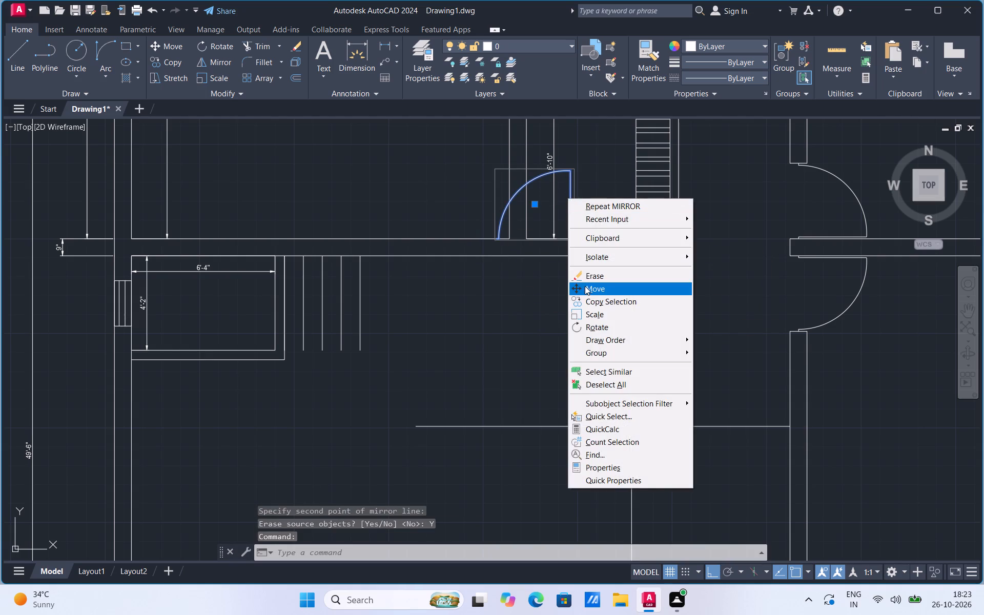
{"action": "left_click", "coordinate": [585, 290]}
{"action": "scroll", "coordinate": [584, 245], "scroll_direction": "up", "scroll_amount": 2}
{"action": "left_click", "coordinate": [553, 230]}
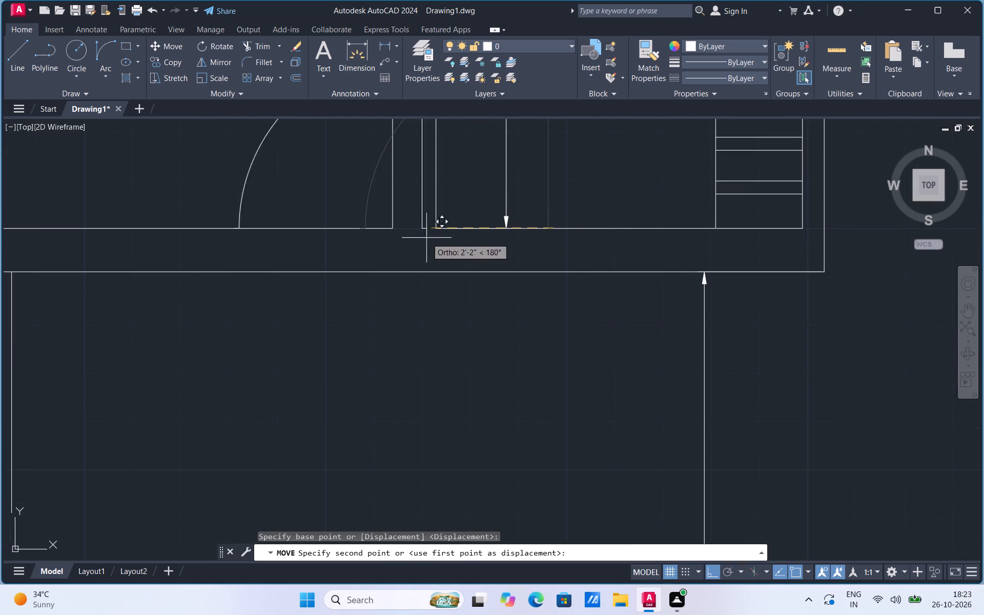
{"action": "left_click", "coordinate": [391, 229]}
Move the door straight down so its stub ends sit about midway within the horizontal wall's thickness.
{"action": "scroll", "coordinate": [492, 384], "scroll_direction": "down", "scroll_amount": 2}
{"action": "left_click", "coordinate": [420, 261]}
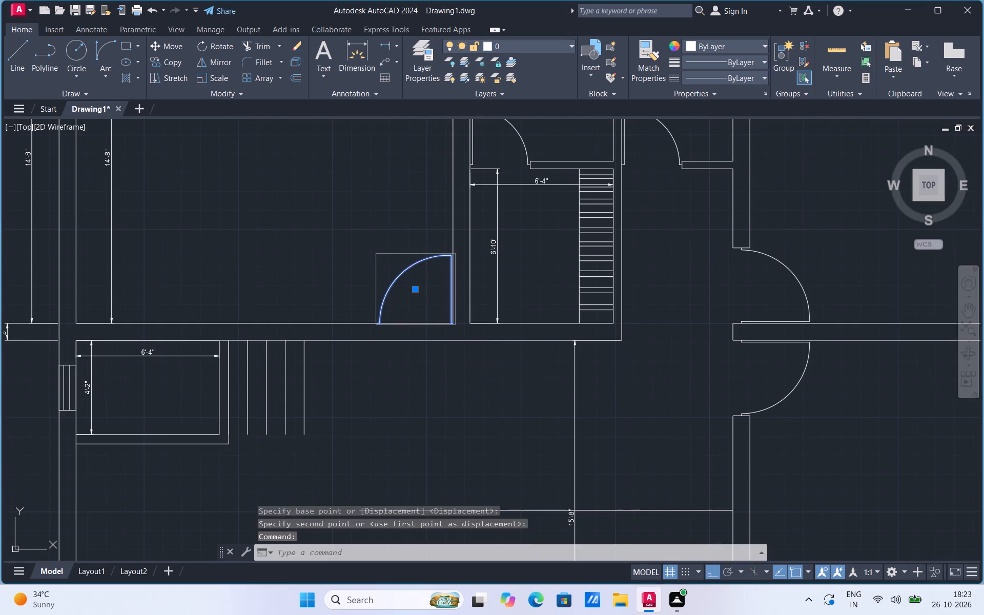
{"action": "right_click", "coordinate": [420, 261]}
{"action": "left_click", "coordinate": [450, 353]}
{"action": "scroll", "coordinate": [447, 344], "scroll_direction": "up", "scroll_amount": 2}
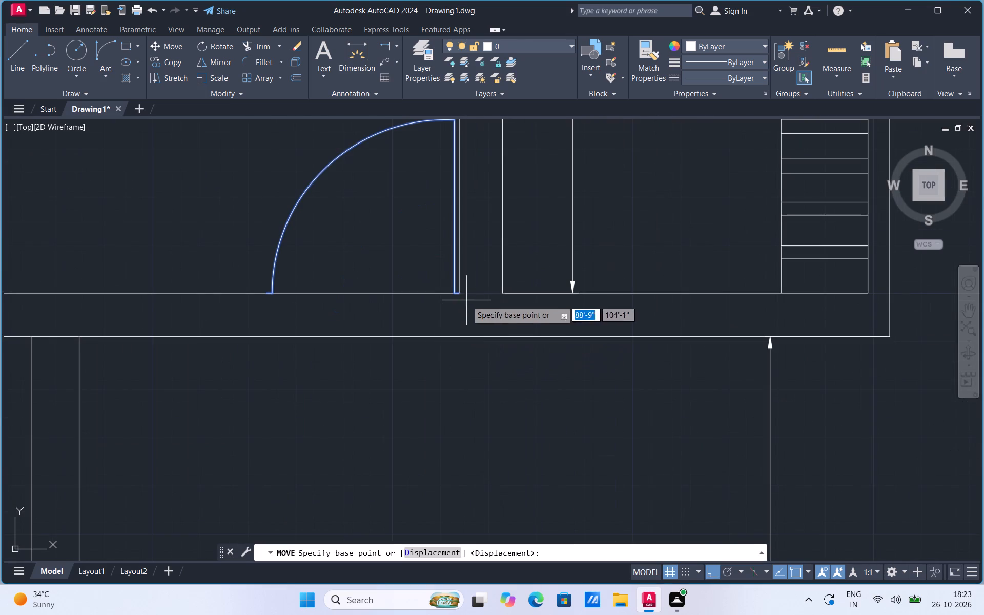
{"action": "left_click", "coordinate": [459, 295]}
{"action": "left_click", "coordinate": [456, 318]}
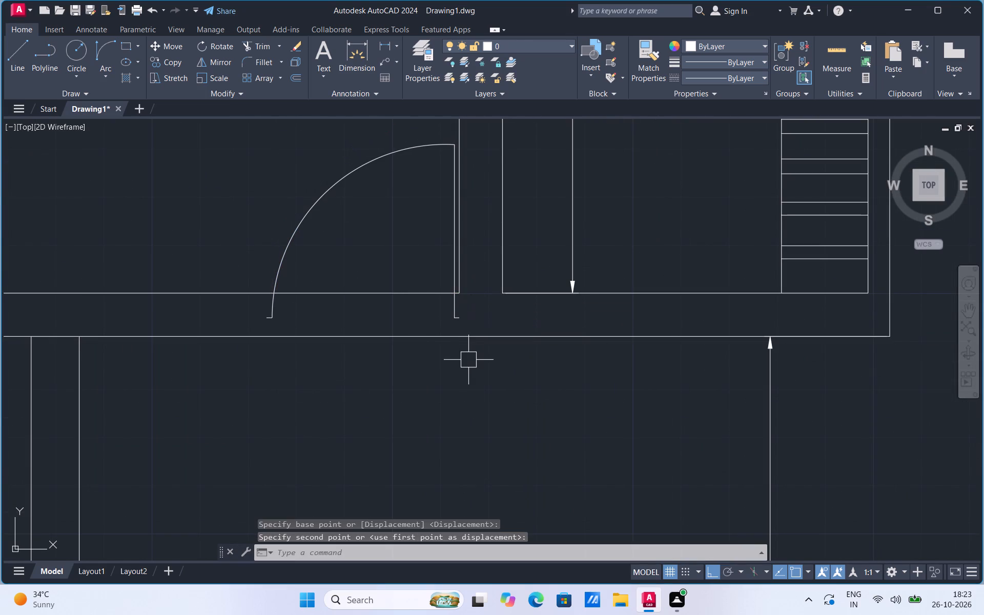
Extend the 16'-8" room's right wall line down to the lower face of the horizontal wall beside the door.
{"action": "type", "text": "EX"}
{"action": "left_click", "coordinate": [500, 413]}
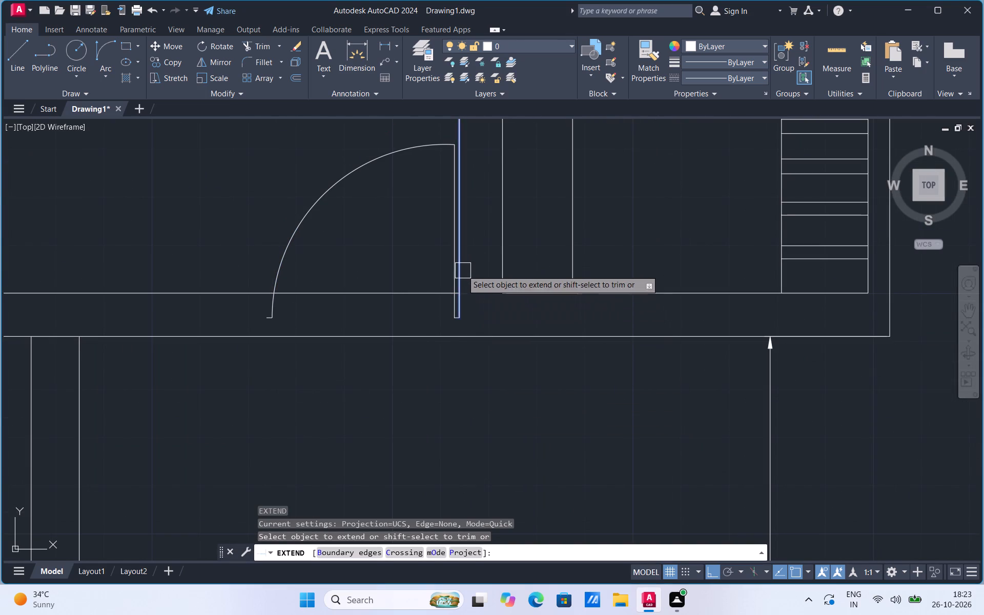
{"action": "left_click", "coordinate": [463, 279]}
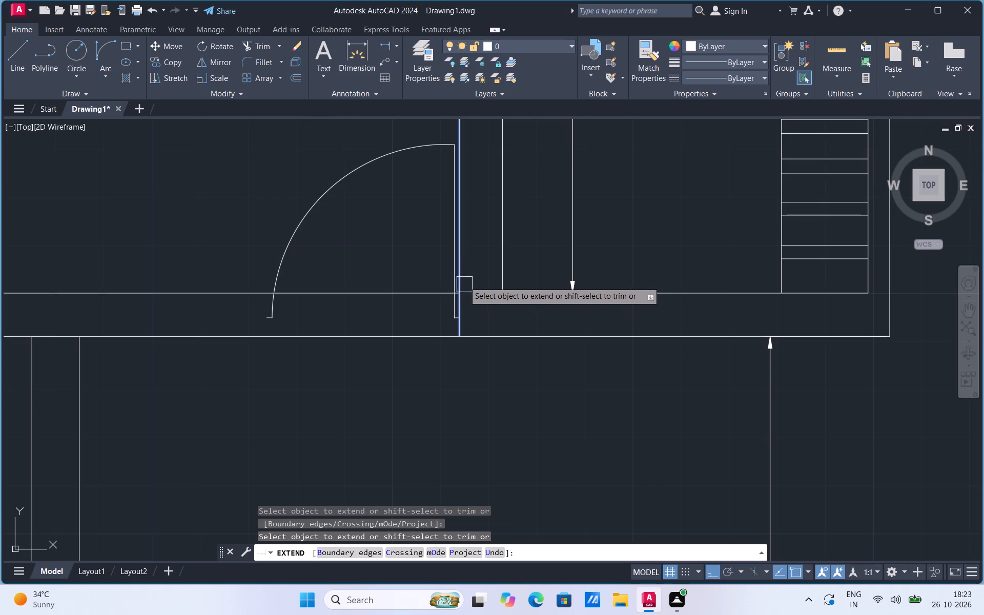
{"action": "left_click", "coordinate": [462, 274]}
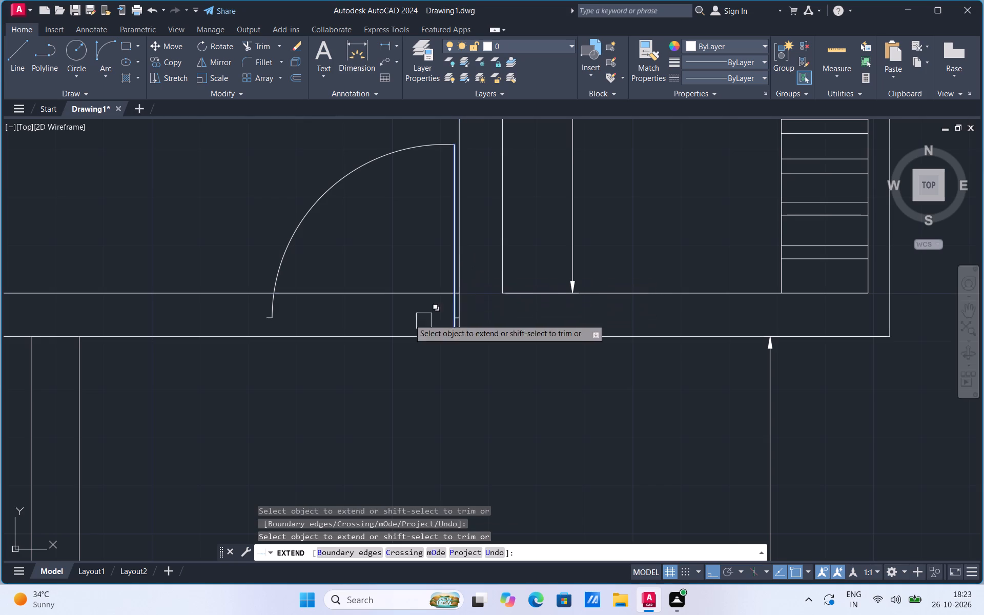
Draw a jamb line from the door's latch-side stub up to the wall's upper face and extend it to the lower face.
{"action": "left_click", "coordinate": [11, 66]}
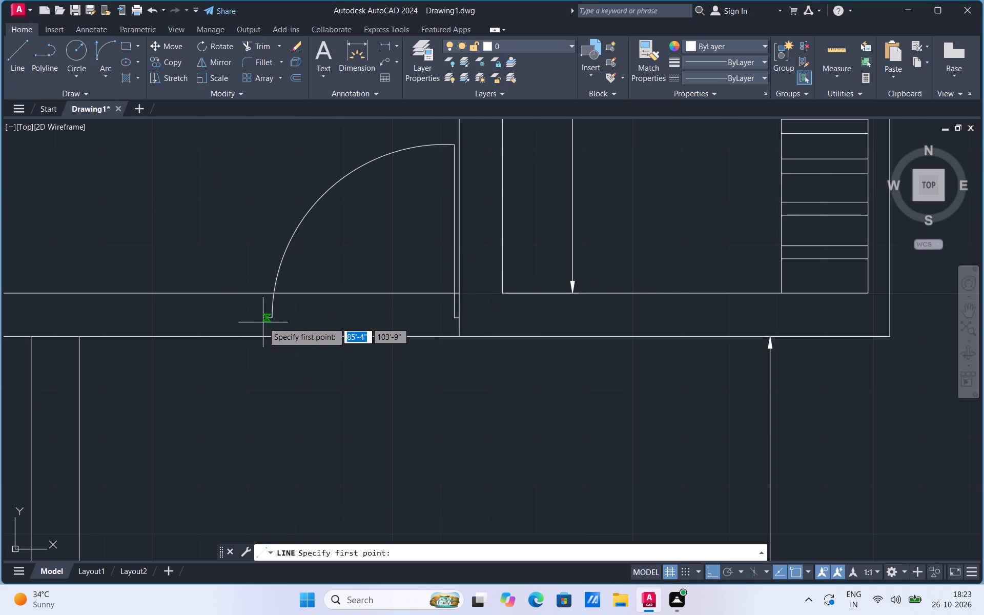
{"action": "left_click", "coordinate": [265, 321]}
{"action": "scroll", "coordinate": [262, 298], "scroll_direction": "up", "scroll_amount": 2}
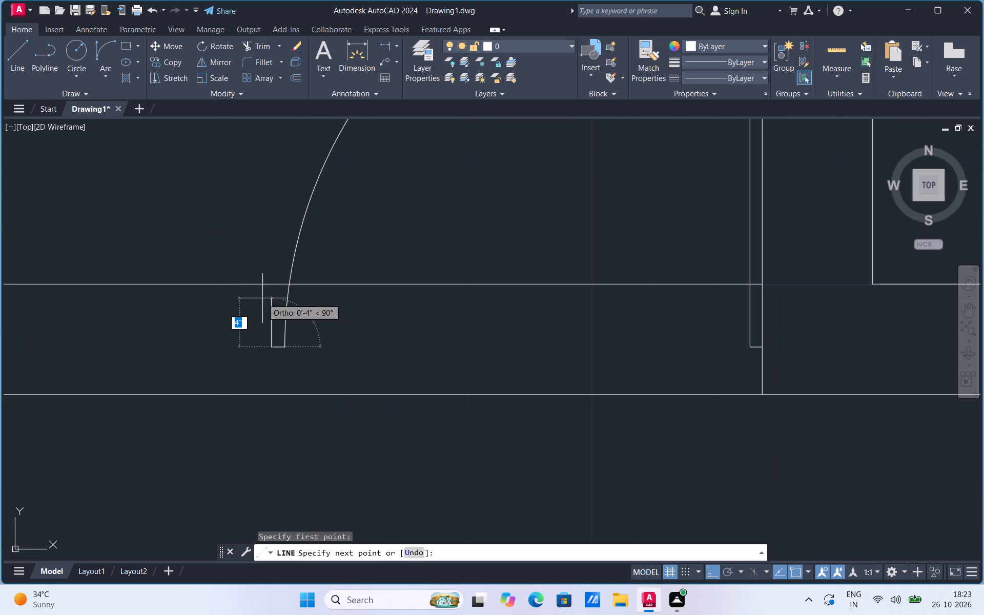
{"action": "left_click", "coordinate": [271, 283]}
{"action": "key", "text": "Escape"}
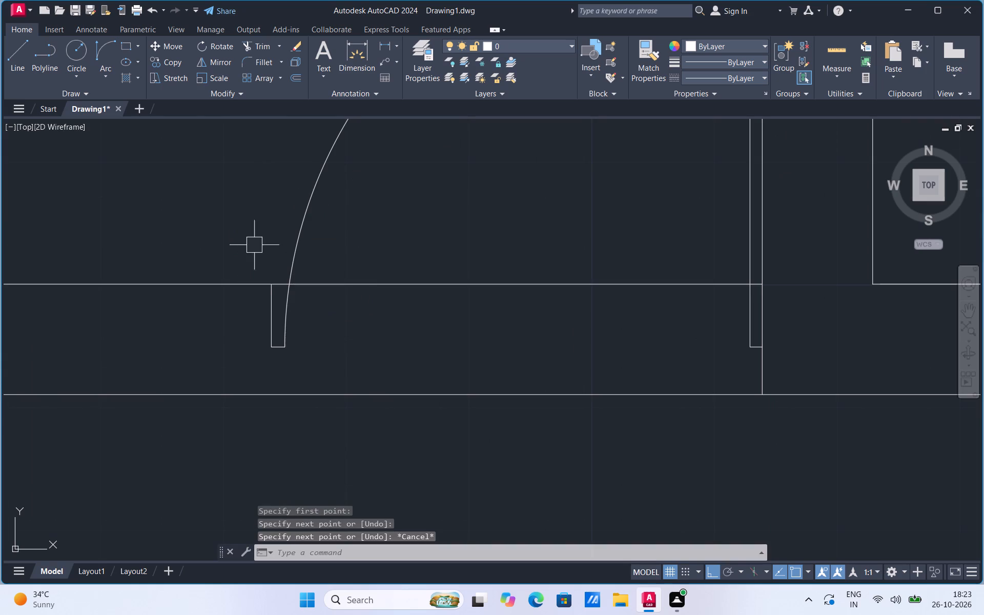
{"action": "key", "text": "e"}
{"action": "key", "text": "x"}
{"action": "left_click", "coordinate": [317, 315]}
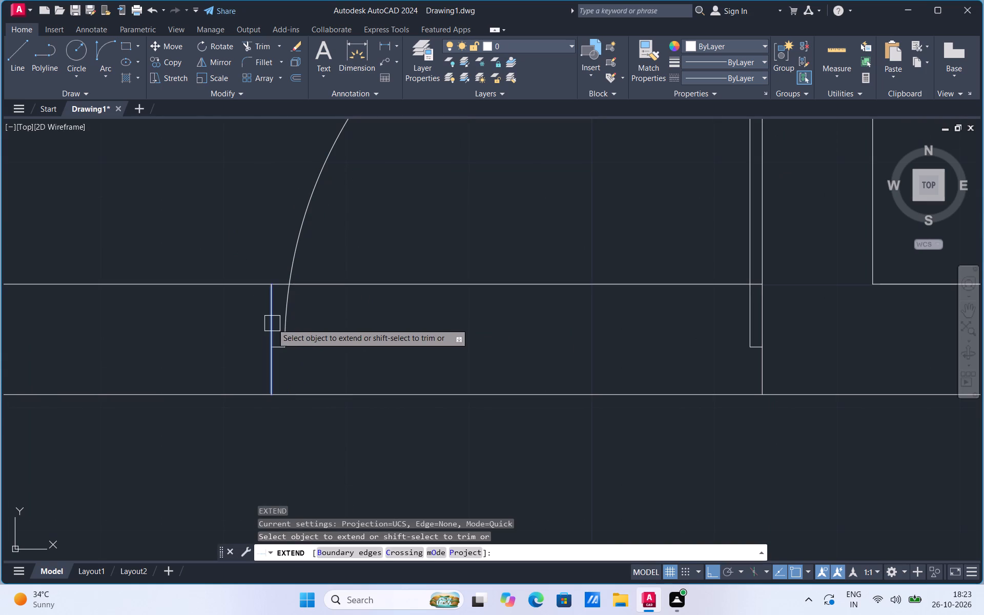
{"action": "left_click", "coordinate": [272, 323]}
Trim both horizontal wall lines across the new door opening, including the short piece between the door leaf and its jamb.
{"action": "left_click", "coordinate": [259, 47]}
{"action": "scroll", "coordinate": [286, 281], "scroll_direction": "up", "scroll_amount": 2}
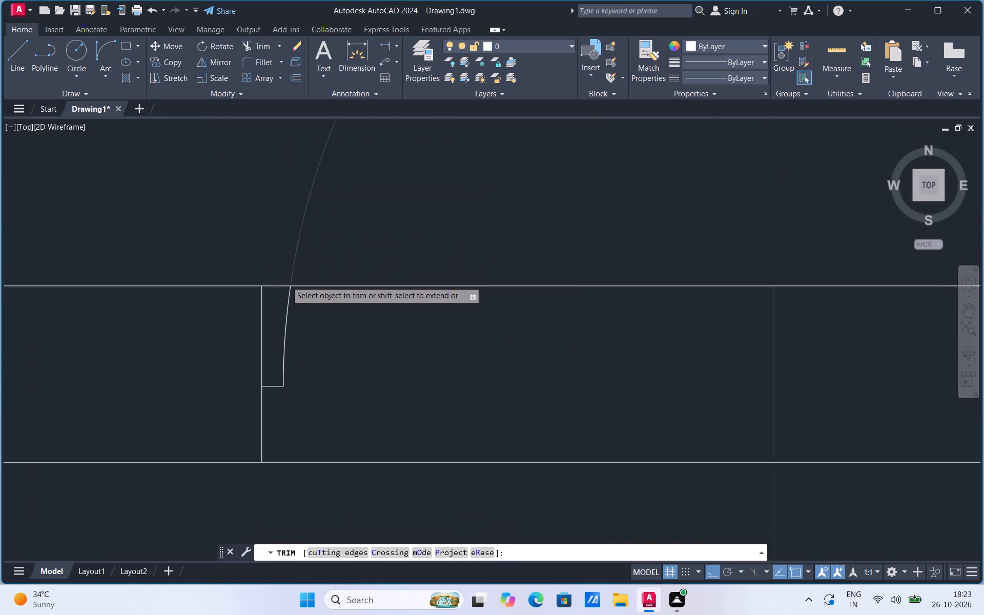
{"action": "left_click", "coordinate": [273, 288]}
{"action": "left_click", "coordinate": [322, 287]}
{"action": "scroll", "coordinate": [322, 287], "scroll_direction": "down", "scroll_amount": 3}
{"action": "left_click", "coordinate": [356, 348]}
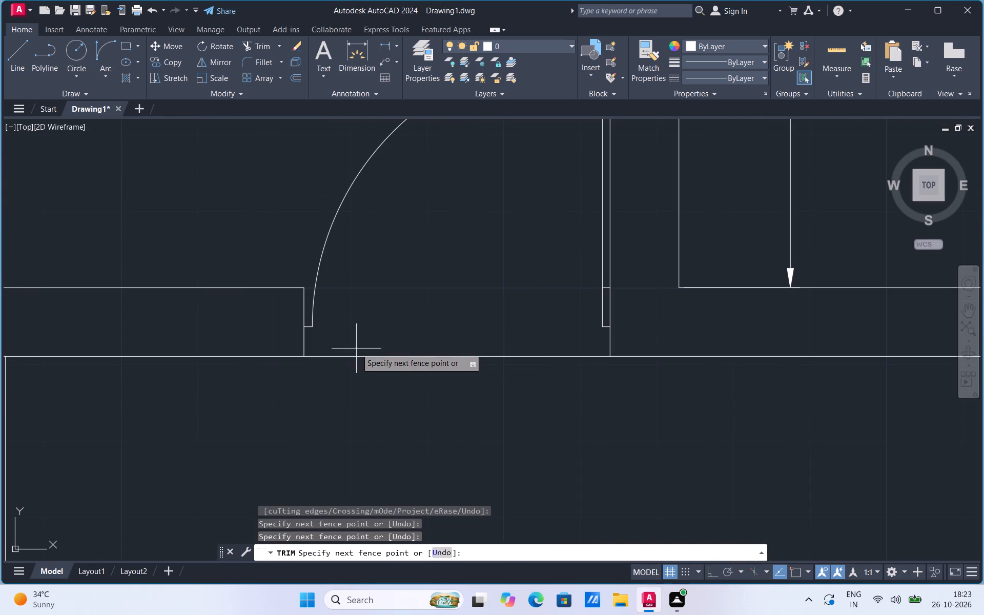
{"action": "left_click_drag", "start_coordinate": [359, 368], "coordinate": [361, 375]}
{"action": "scroll", "coordinate": [603, 271], "scroll_direction": "up", "scroll_amount": 2}
{"action": "scroll", "coordinate": [609, 312], "scroll_direction": "up", "scroll_amount": 1}
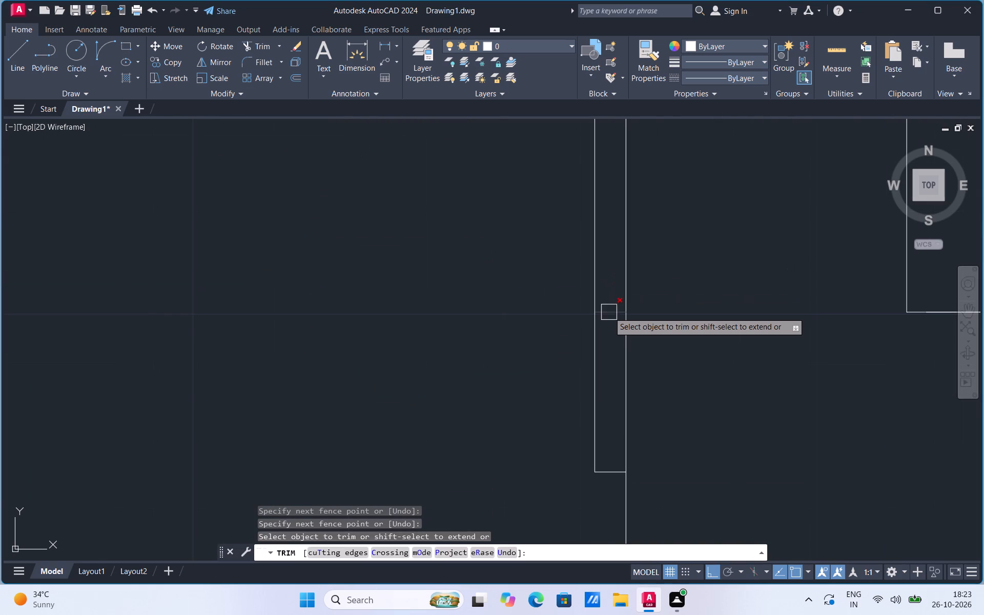
{"action": "left_click", "coordinate": [609, 312]}
{"action": "scroll", "coordinate": [339, 378], "scroll_direction": "down", "scroll_amount": 3}
{"action": "scroll", "coordinate": [363, 417], "scroll_direction": "down", "scroll_amount": 2}
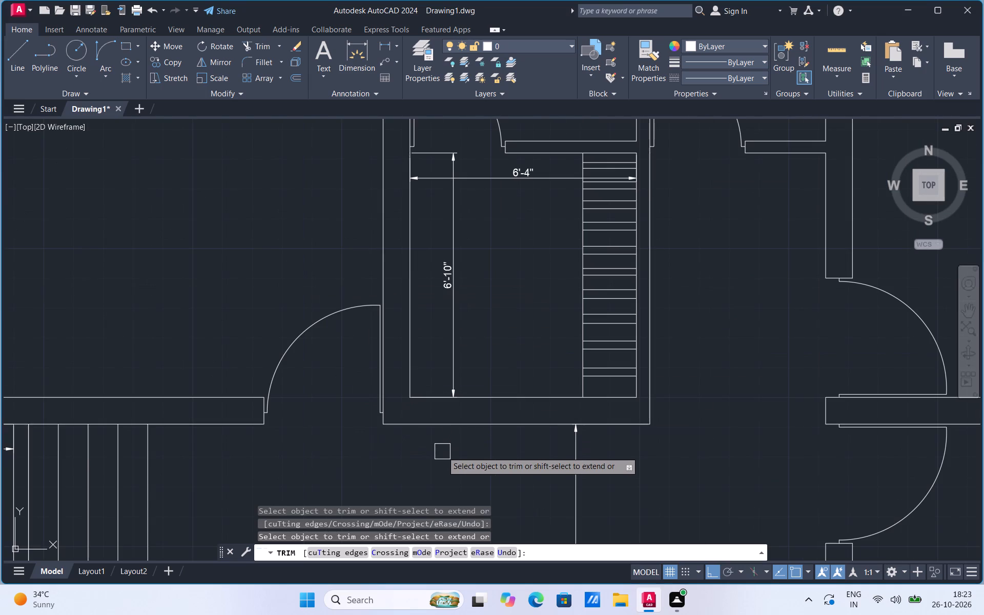
{"action": "key", "text": "Escape"}
Extend the upper face line of the wall below the 6'-10" space leftward to the new door's hinge-side jamb.
{"action": "scroll", "coordinate": [442, 452], "scroll_direction": "down", "scroll_amount": 2}
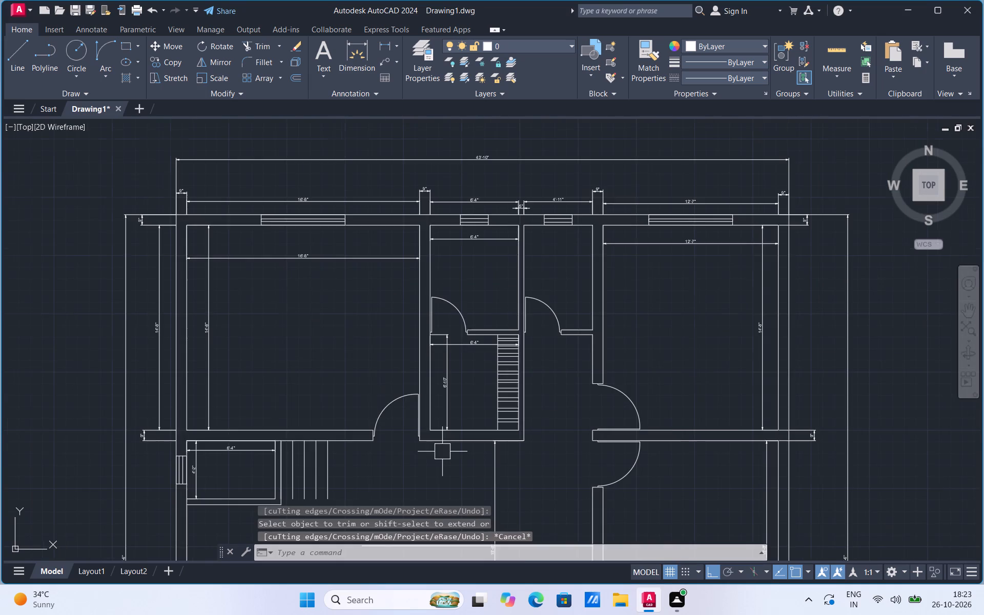
{"action": "scroll", "coordinate": [444, 439], "scroll_direction": "up", "scroll_amount": 2}
{"action": "type", "text": "EX"}
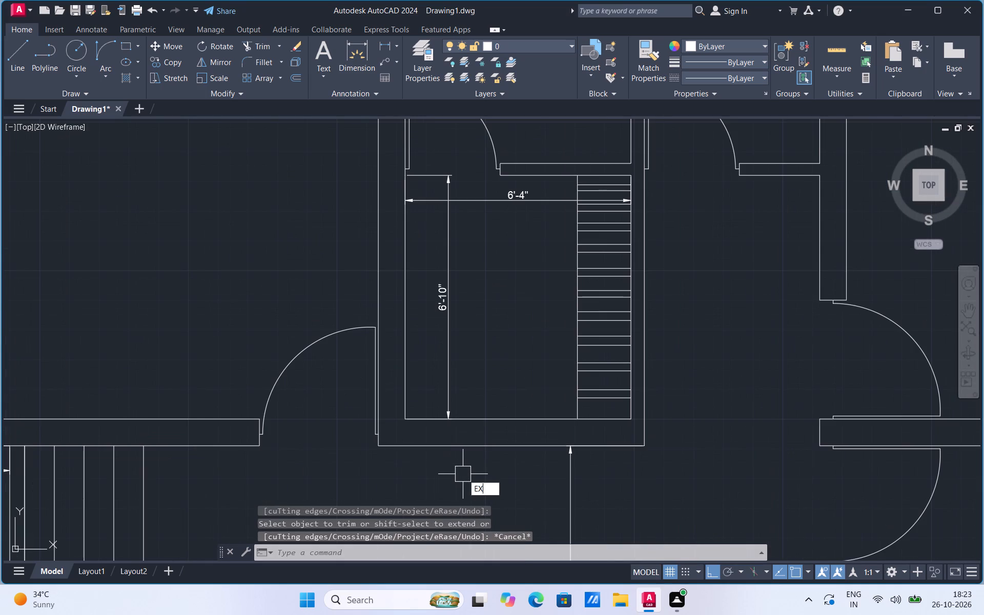
{"action": "left_click", "coordinate": [513, 500]}
{"action": "left_click", "coordinate": [488, 415]}
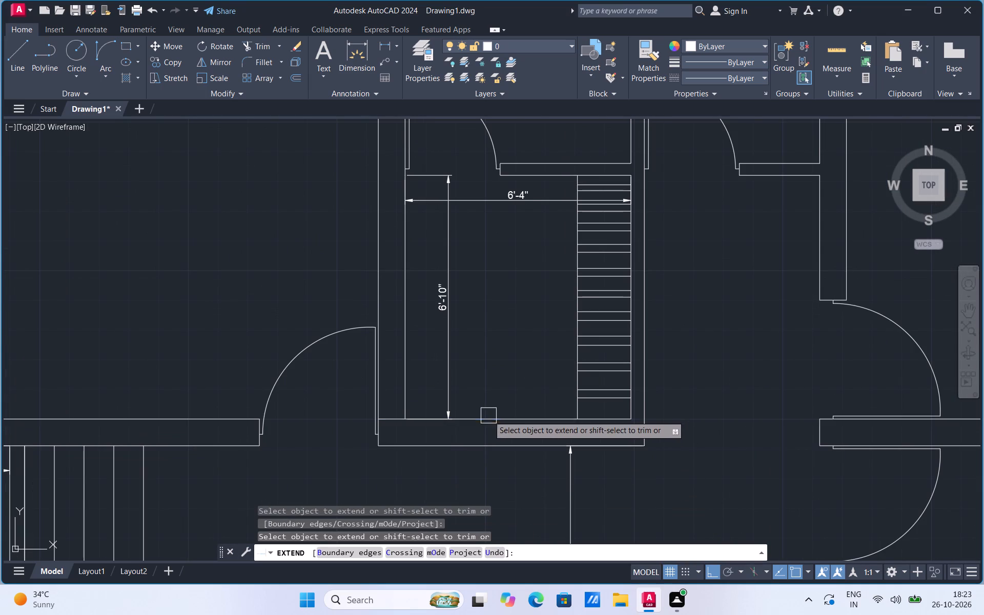
{"action": "key", "text": "Escape"}
Copy the 6'-4" room's door by its latch-side stub end onto the horizontal wall's upper face, midway across the adjoining vertical wall.
{"action": "scroll", "coordinate": [490, 465], "scroll_direction": "down", "scroll_amount": 1}
{"action": "left_click", "coordinate": [478, 246]}
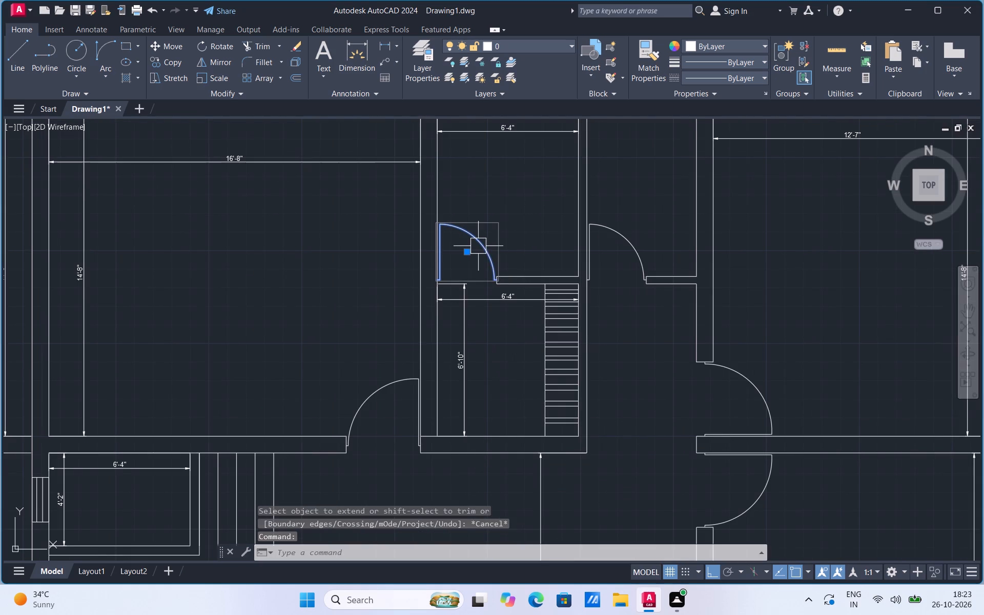
{"action": "right_click", "coordinate": [478, 246]}
{"action": "left_click", "coordinate": [519, 350]}
{"action": "scroll", "coordinate": [503, 288], "scroll_direction": "up", "scroll_amount": 2}
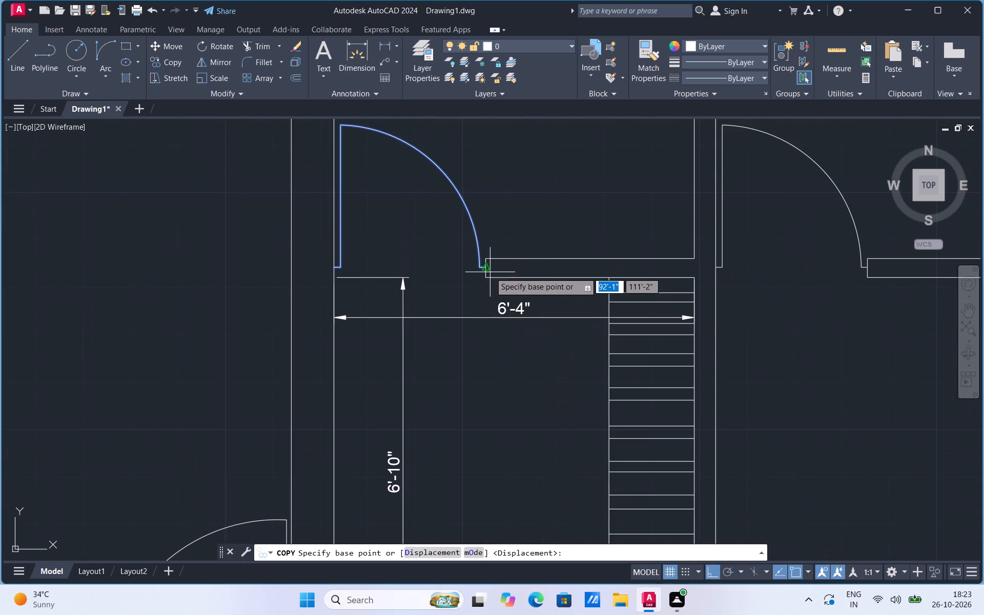
{"action": "left_click", "coordinate": [488, 268]}
{"action": "scroll", "coordinate": [488, 268], "scroll_direction": "down", "scroll_amount": 2}
{"action": "scroll", "coordinate": [420, 421], "scroll_direction": "up", "scroll_amount": 2}
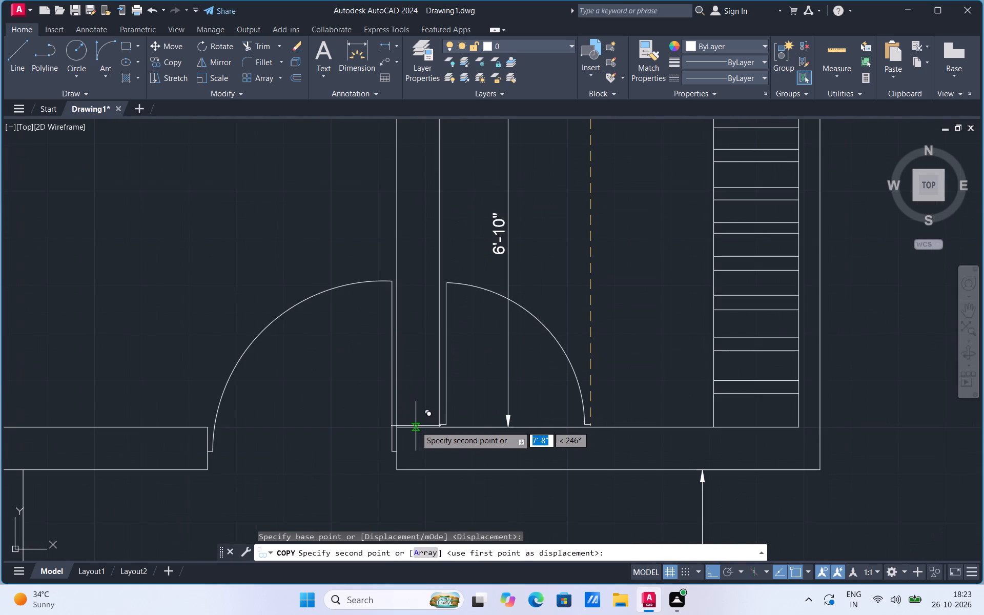
{"action": "left_click", "coordinate": [416, 426]}
{"action": "key", "text": "Escape"}
Mirror the copied door downward across the horizontal wall's upper face, erasing the source door.
{"action": "left_click", "coordinate": [282, 282]}
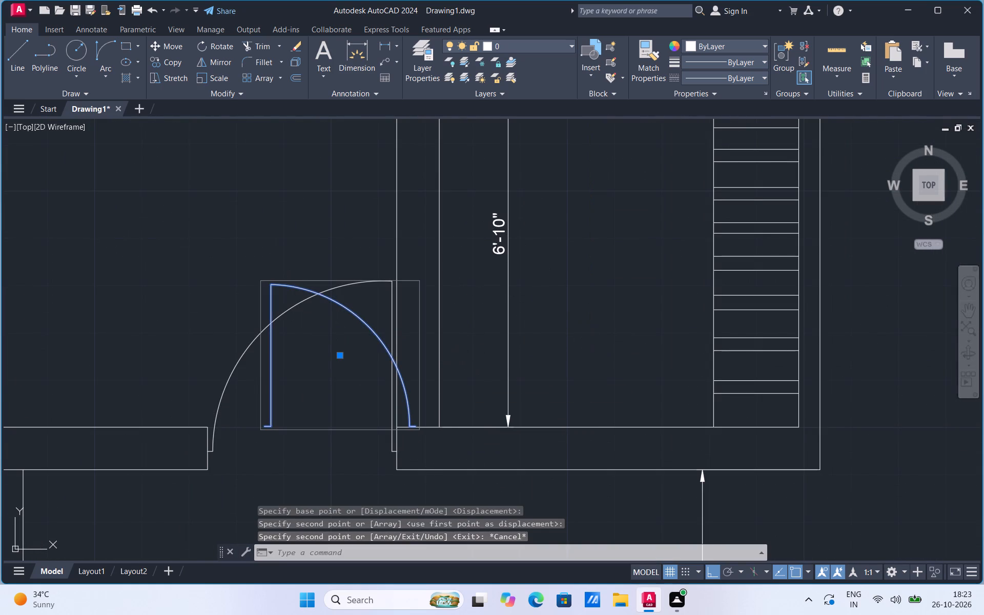
{"action": "type", "text": "MI"}
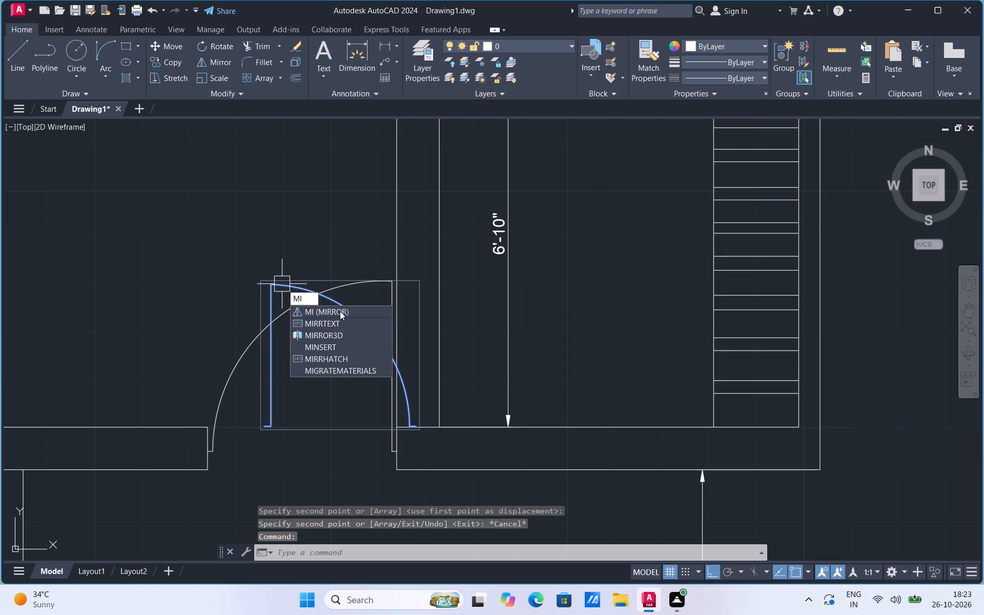
{"action": "left_click_drag", "start_coordinate": [340, 311], "coordinate": [342, 321]}
{"action": "left_click", "coordinate": [415, 427]}
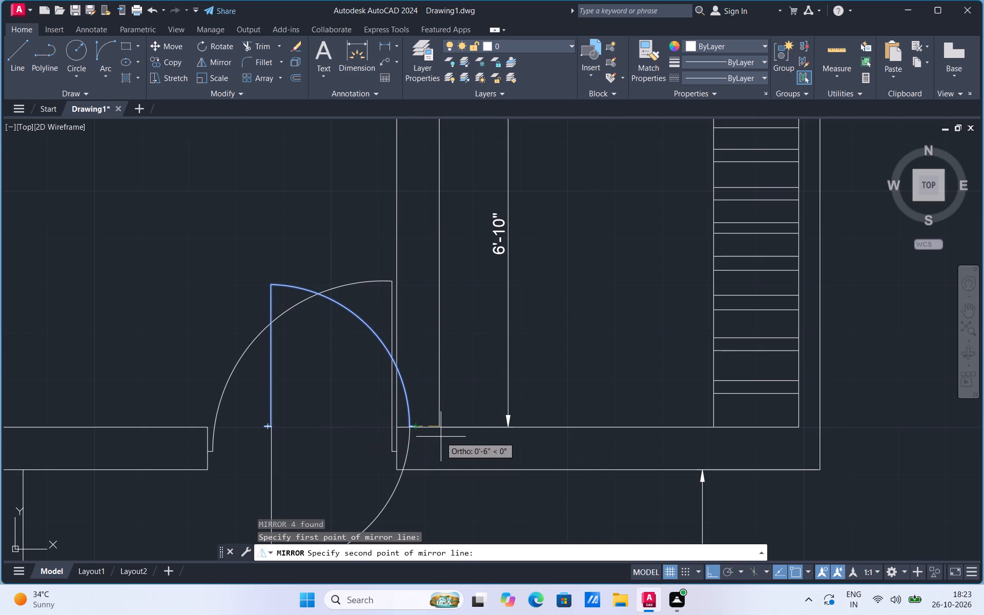
{"action": "left_click", "coordinate": [378, 444]}
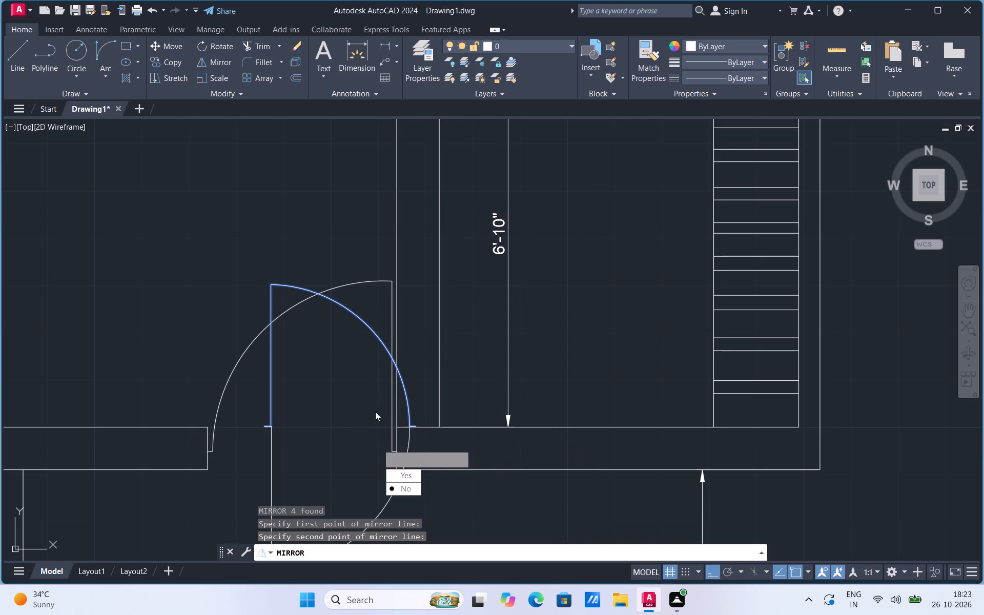
{"action": "scroll", "coordinate": [350, 330], "scroll_direction": "down", "scroll_amount": 2}
{"action": "left_click_drag", "start_coordinate": [368, 361], "coordinate": [378, 444]}
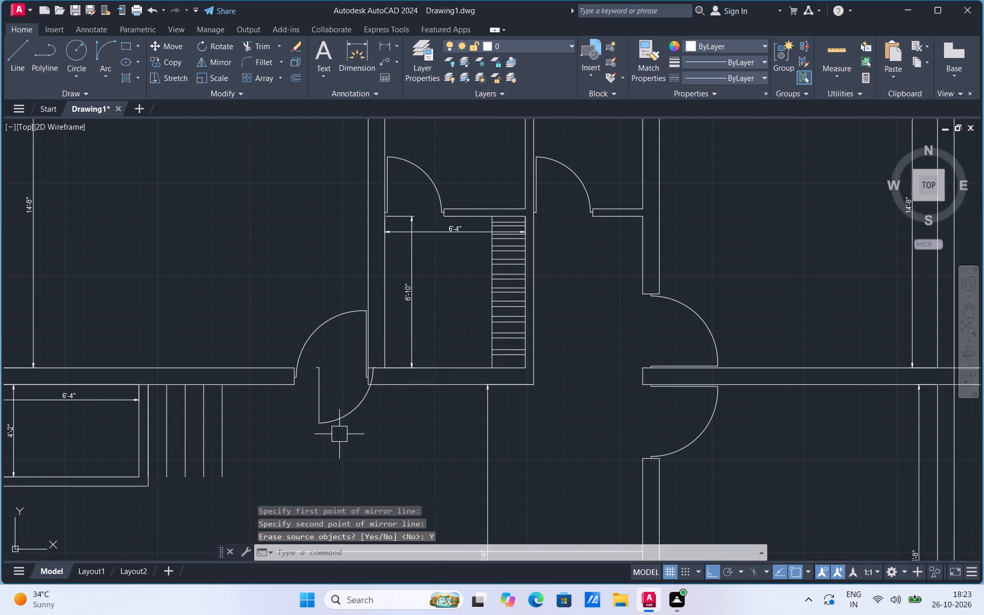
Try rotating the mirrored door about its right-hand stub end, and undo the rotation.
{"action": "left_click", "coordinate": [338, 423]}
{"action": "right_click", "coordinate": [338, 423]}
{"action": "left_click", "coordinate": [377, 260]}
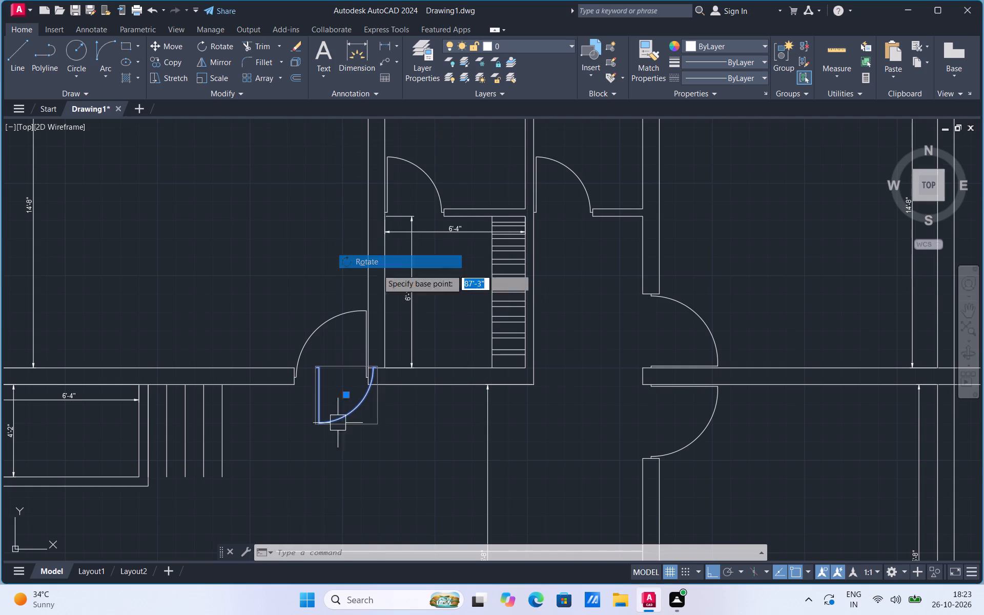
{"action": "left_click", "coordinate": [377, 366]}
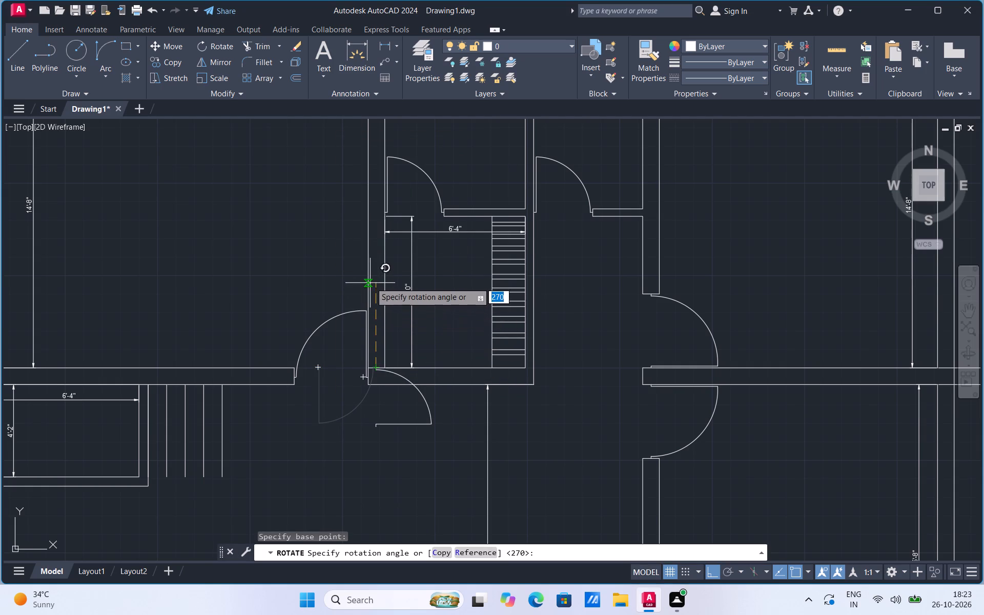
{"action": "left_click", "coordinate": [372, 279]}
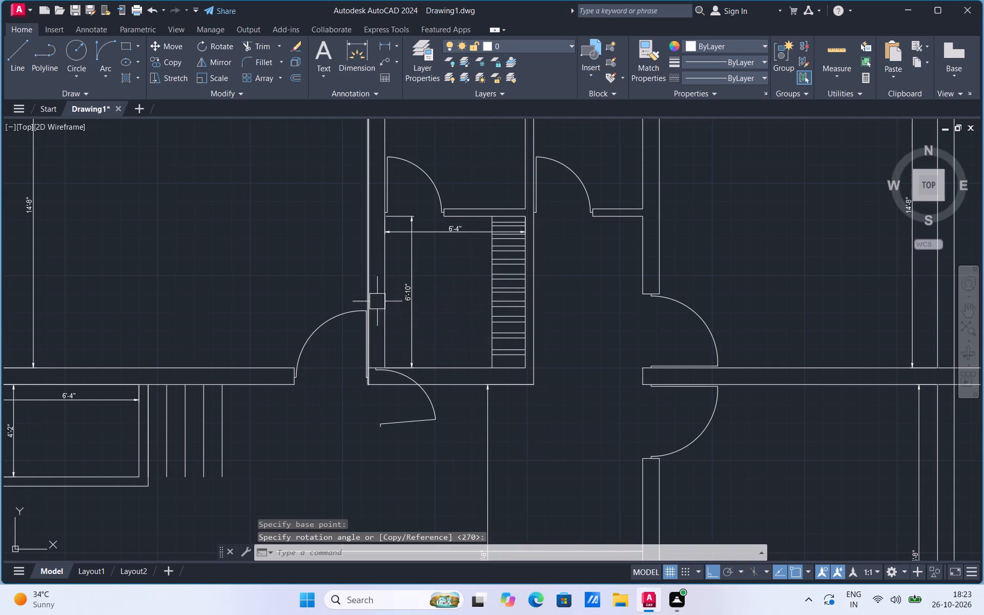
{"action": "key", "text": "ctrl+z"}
Rotate the mirrored door 90° counterclockwise about its left-hand stub end so it swings above the horizontal wall.
{"action": "left_click", "coordinate": [355, 416]}
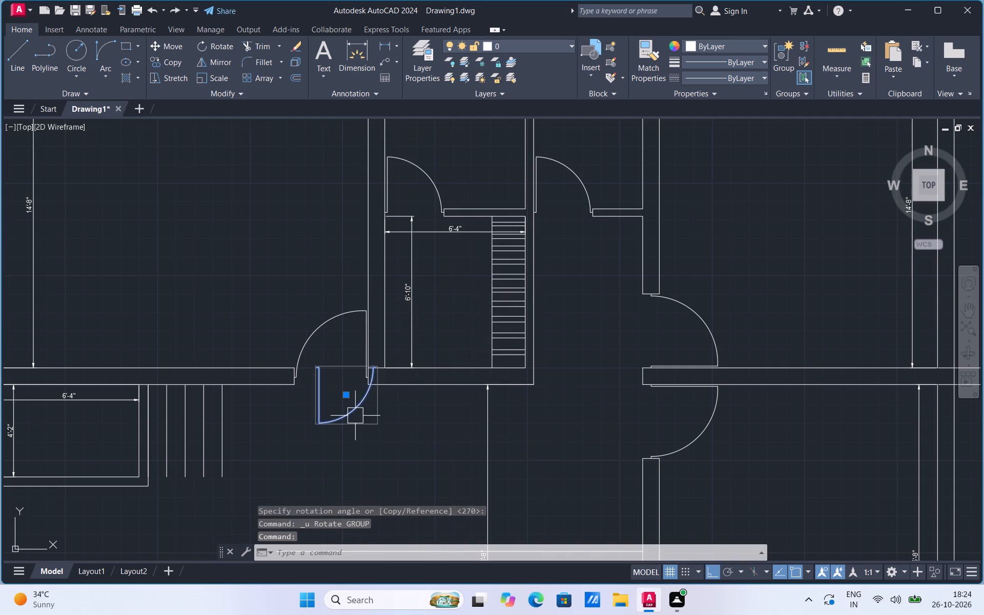
{"action": "right_click", "coordinate": [355, 416]}
{"action": "left_click", "coordinate": [380, 255]}
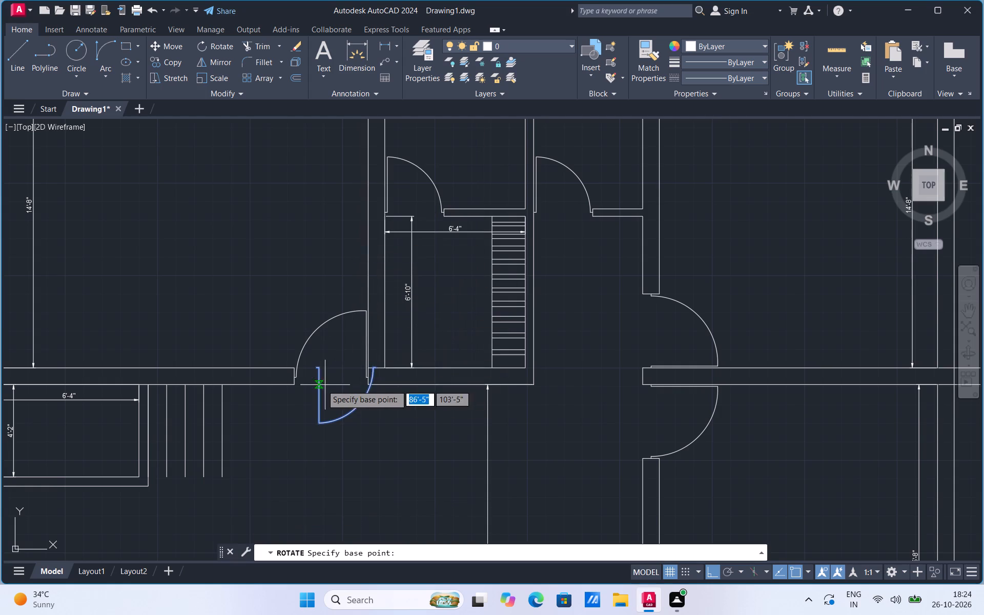
{"action": "left_click", "coordinate": [313, 368]}
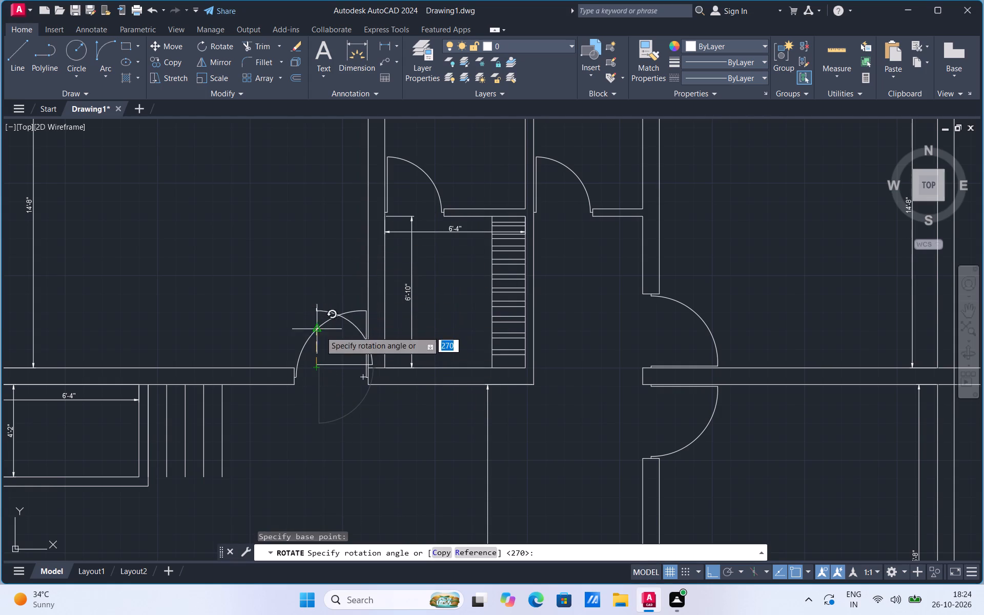
{"action": "left_click", "coordinate": [305, 269]}
Move the rotated door by its lower stub end onto the horizontal wall's upper face, inside the vertical wall beside the 6'-10" space.
{"action": "left_click", "coordinate": [330, 367]}
{"action": "right_click", "coordinate": [330, 367]}
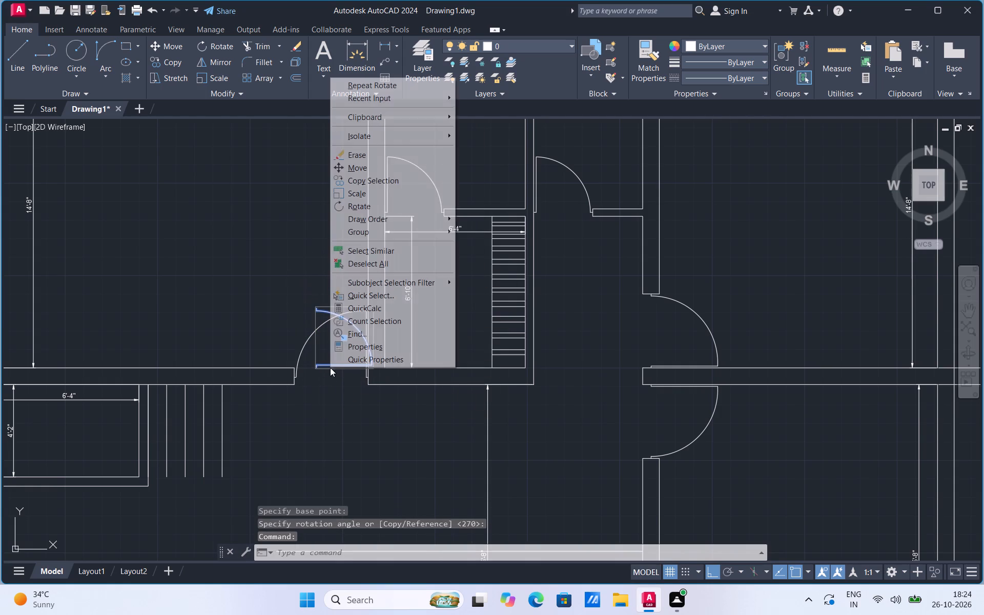
{"action": "left_click", "coordinate": [361, 166]}
{"action": "scroll", "coordinate": [332, 373], "scroll_direction": "up", "scroll_amount": 1}
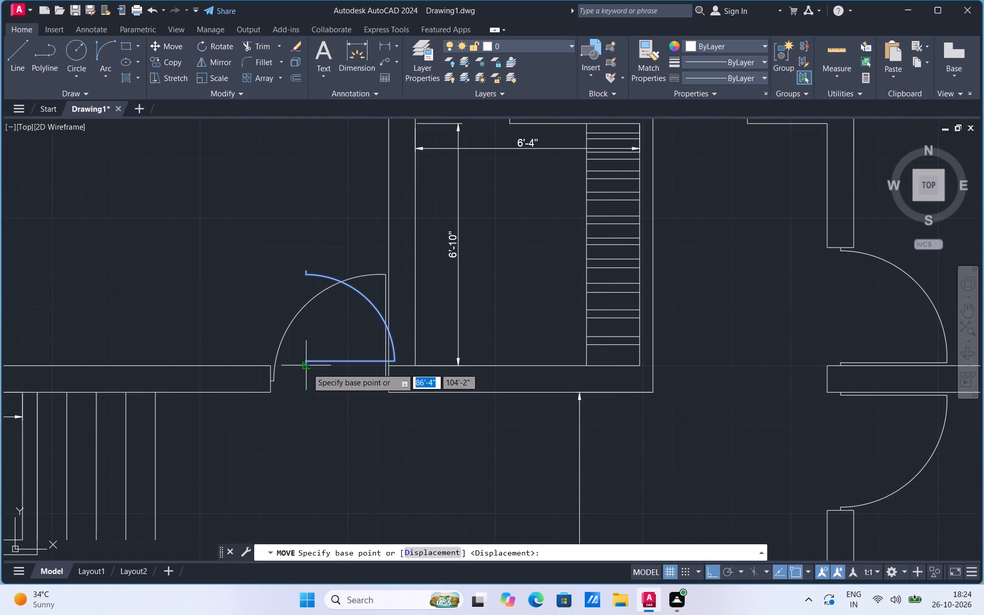
{"action": "left_click", "coordinate": [307, 368]}
{"action": "left_click", "coordinate": [399, 367]}
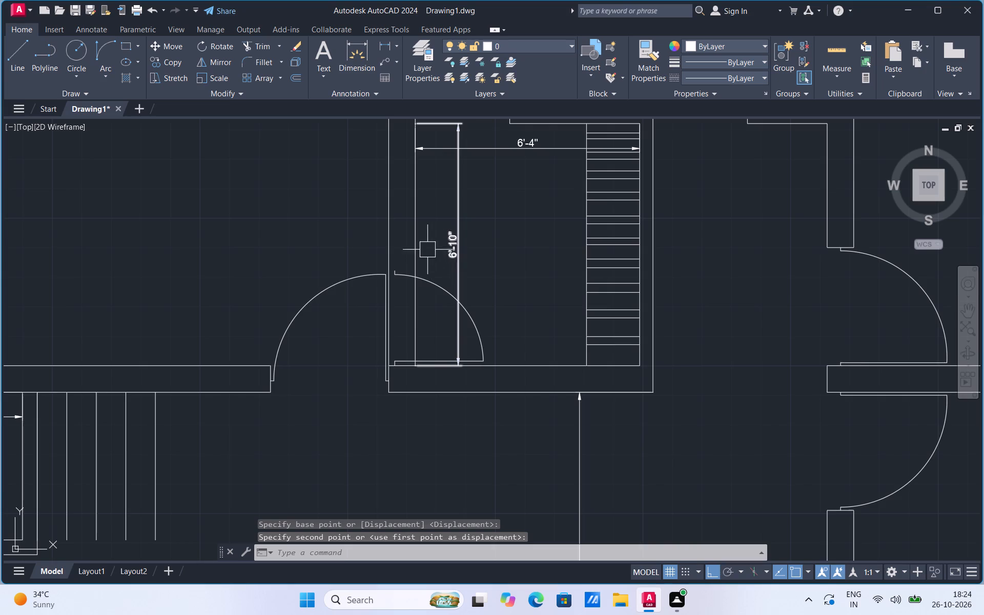
Draw a jamb line from the door's upper stub end to the vertical wall's left face, and extend it to the right face.
{"action": "scroll", "coordinate": [427, 249], "scroll_direction": "up", "scroll_amount": 2}
{"action": "left_click", "coordinate": [22, 61]}
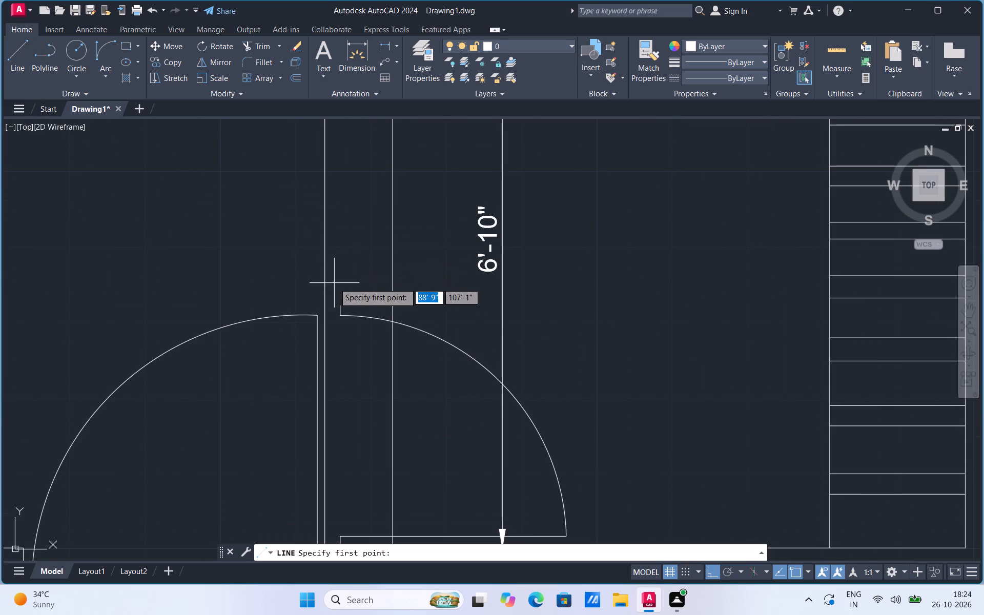
{"action": "left_click", "coordinate": [340, 304]}
{"action": "left_click", "coordinate": [322, 304]}
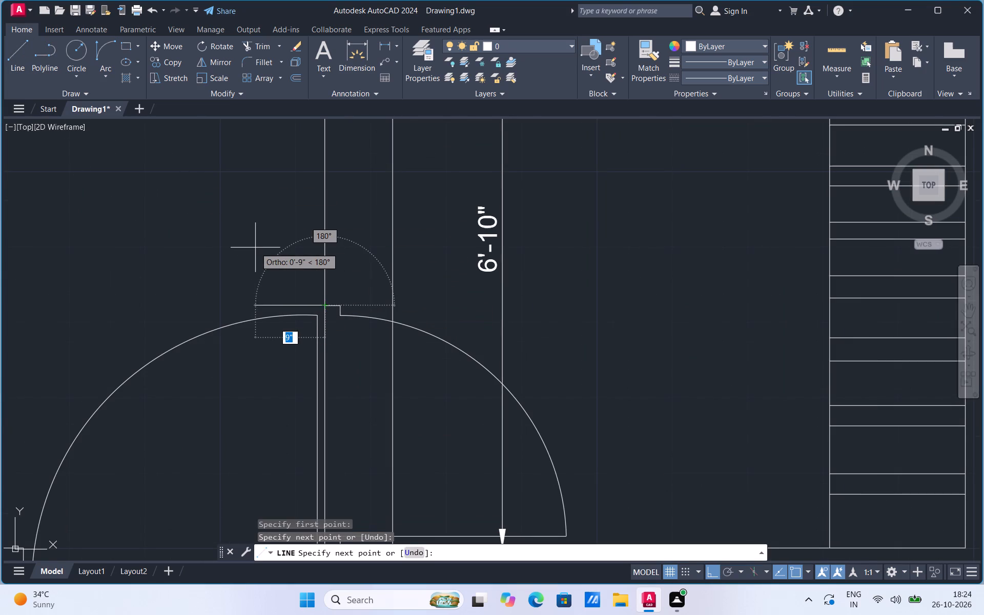
{"action": "key", "text": "Escape"}
{"action": "type", "text": "EX"}
{"action": "left_click", "coordinate": [302, 278]}
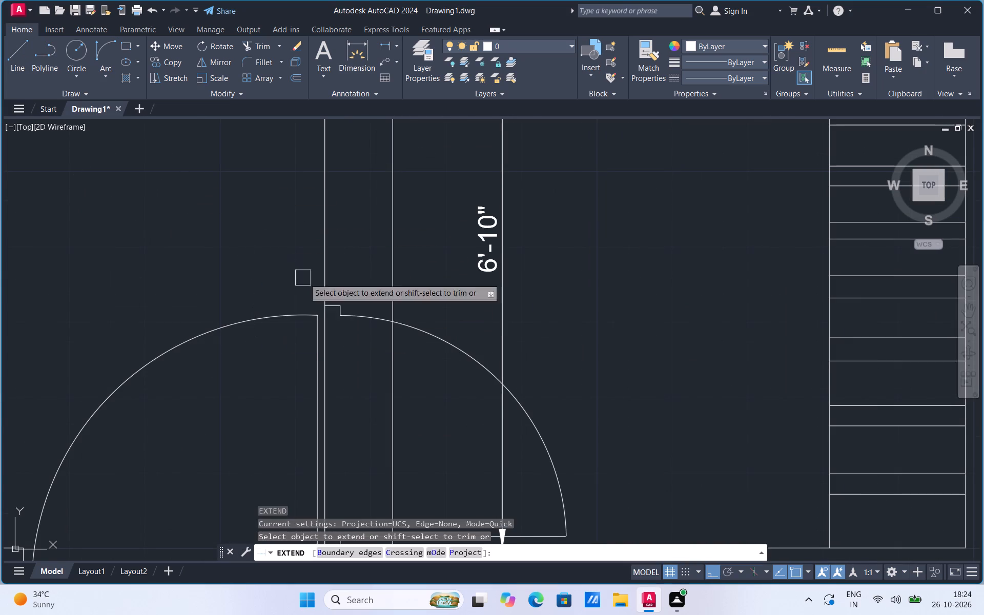
{"action": "scroll", "coordinate": [338, 320], "scroll_direction": "up", "scroll_amount": 3}
{"action": "left_click", "coordinate": [311, 259]}
{"action": "left_click", "coordinate": [319, 254]}
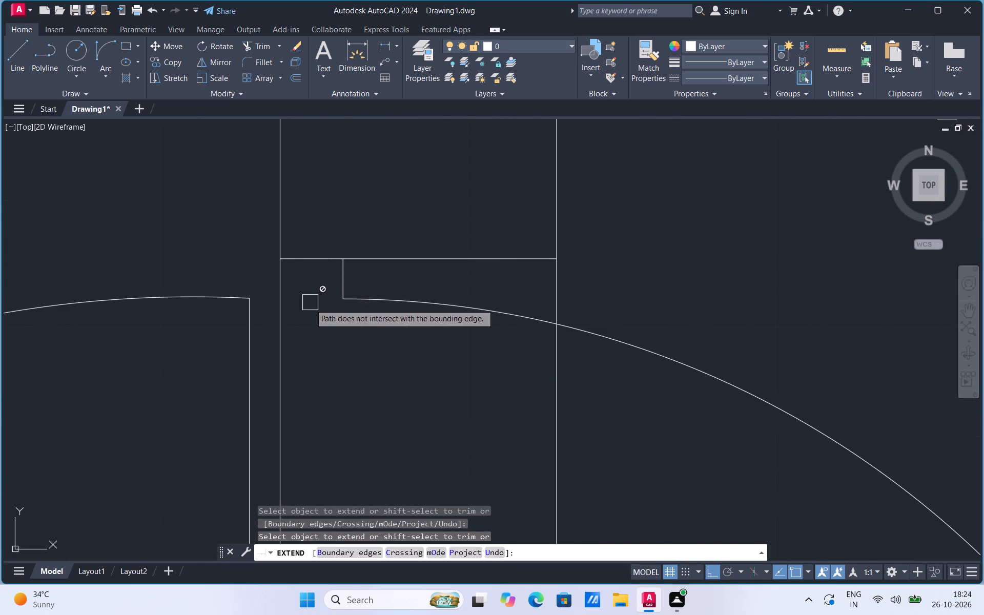
Trim both face lines of the vertical wall across the door opening, including the leftover piece beneath the door leaf.
{"action": "left_click", "coordinate": [266, 49]}
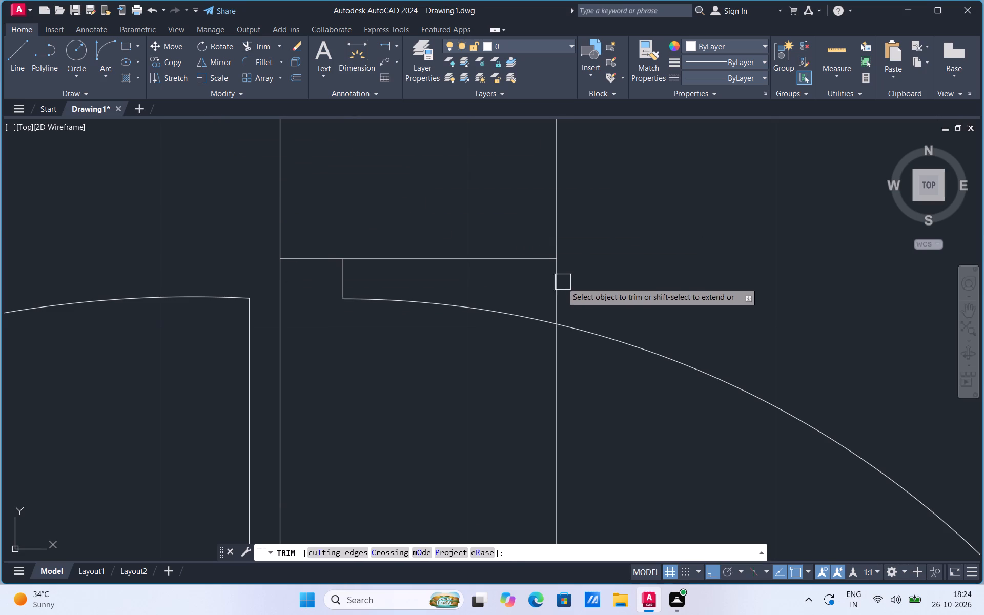
{"action": "left_click", "coordinate": [560, 284]}
{"action": "left_click", "coordinate": [555, 369]}
{"action": "left_click", "coordinate": [282, 392]}
{"action": "scroll", "coordinate": [449, 140], "scroll_direction": "down", "scroll_amount": 3}
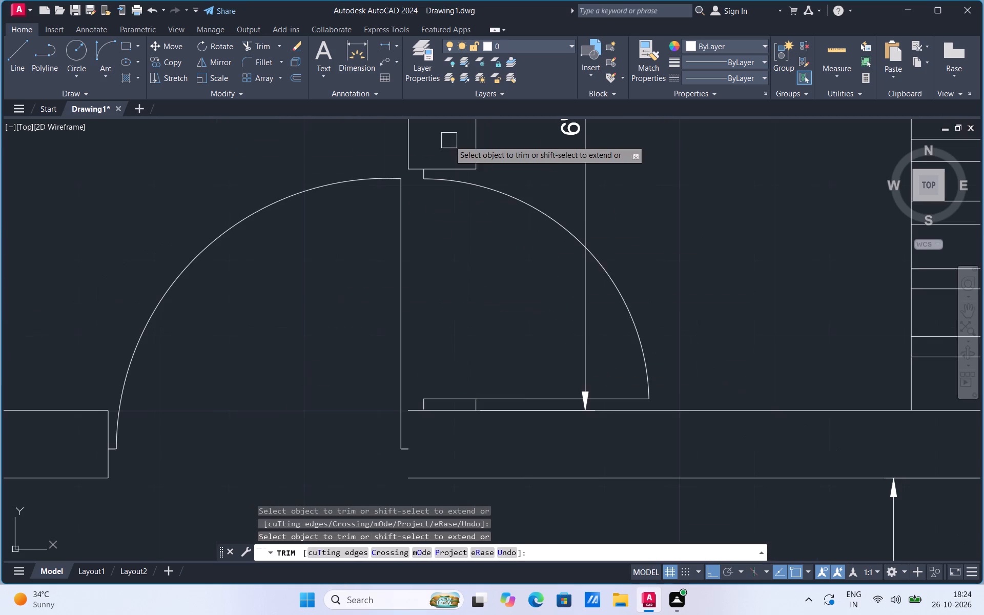
{"action": "scroll", "coordinate": [476, 409], "scroll_direction": "up", "scroll_amount": 2}
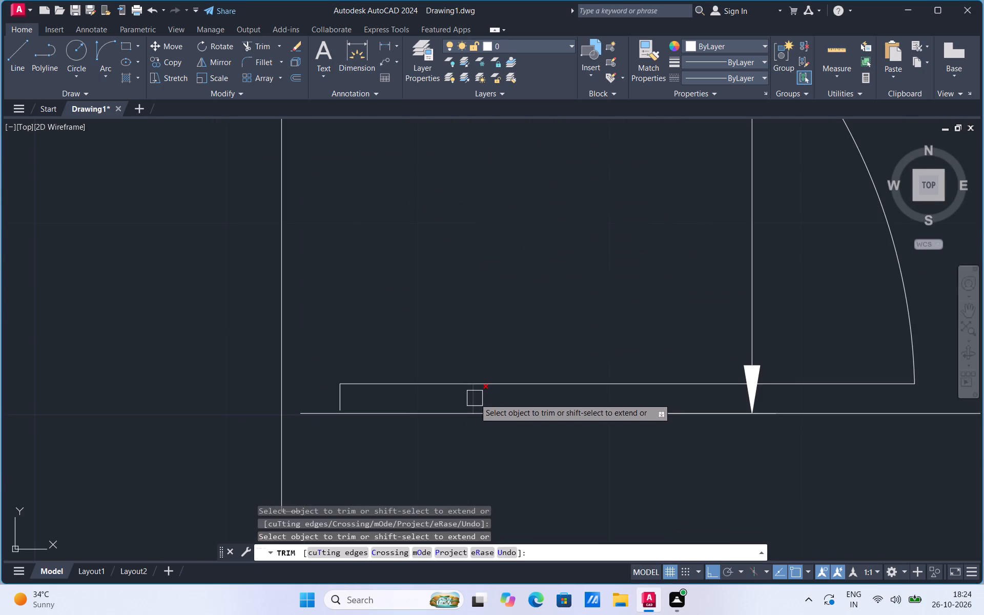
{"action": "left_click", "coordinate": [475, 398]}
Close the left end of the horizontal wall below the 6'-10" space with a 9" vertical line.
{"action": "scroll", "coordinate": [517, 250], "scroll_direction": "down", "scroll_amount": 2}
{"action": "left_click", "coordinate": [13, 58]}
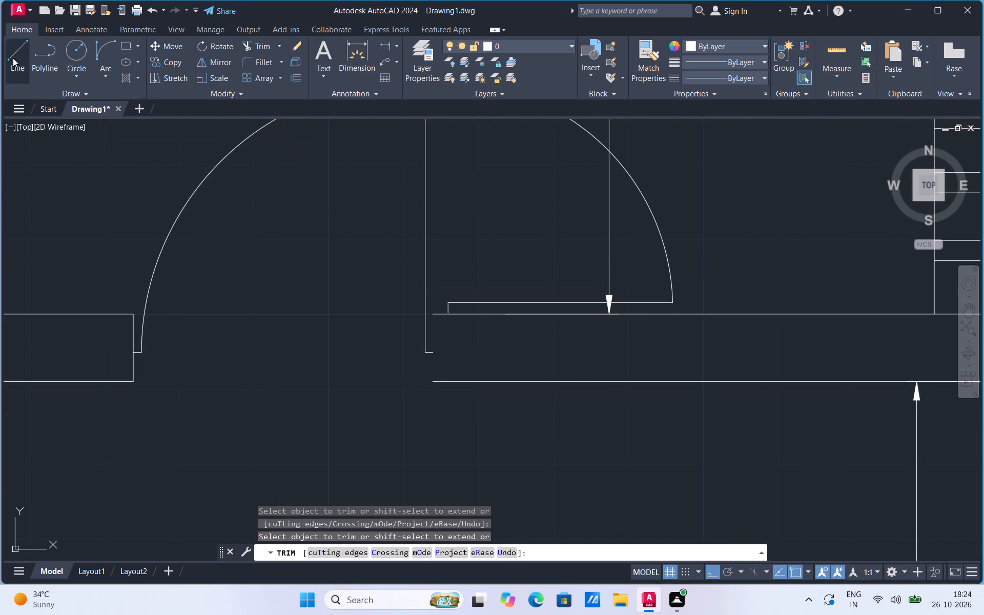
{"action": "left_click", "coordinate": [434, 312]}
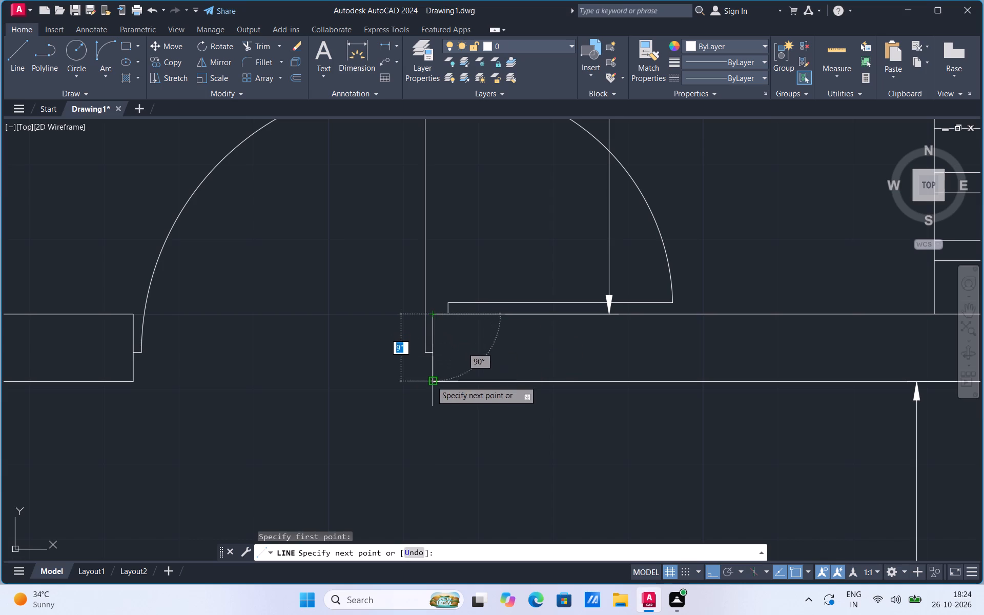
{"action": "left_click", "coordinate": [431, 384]}
{"action": "key", "text": "Escape"}
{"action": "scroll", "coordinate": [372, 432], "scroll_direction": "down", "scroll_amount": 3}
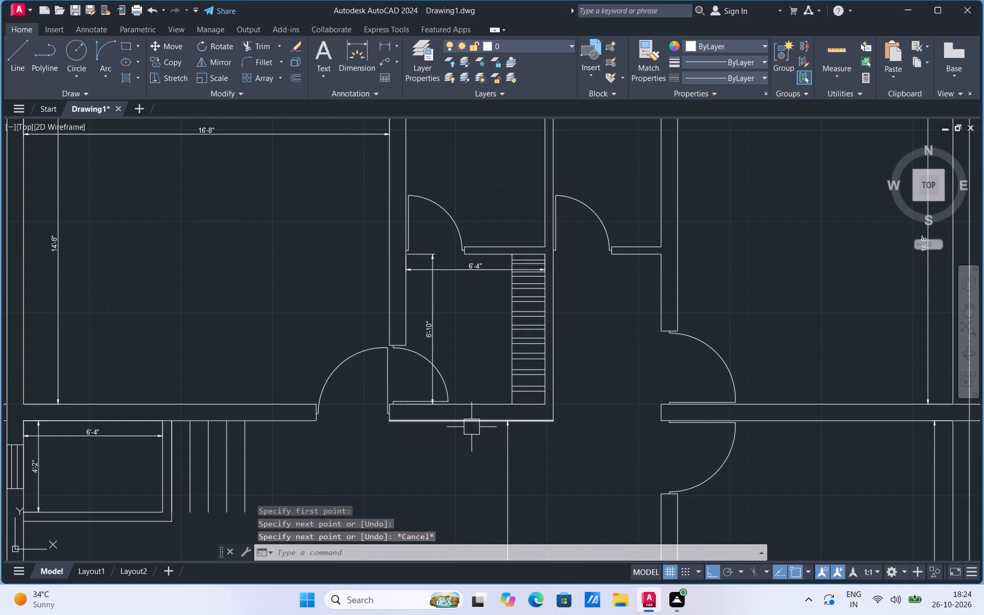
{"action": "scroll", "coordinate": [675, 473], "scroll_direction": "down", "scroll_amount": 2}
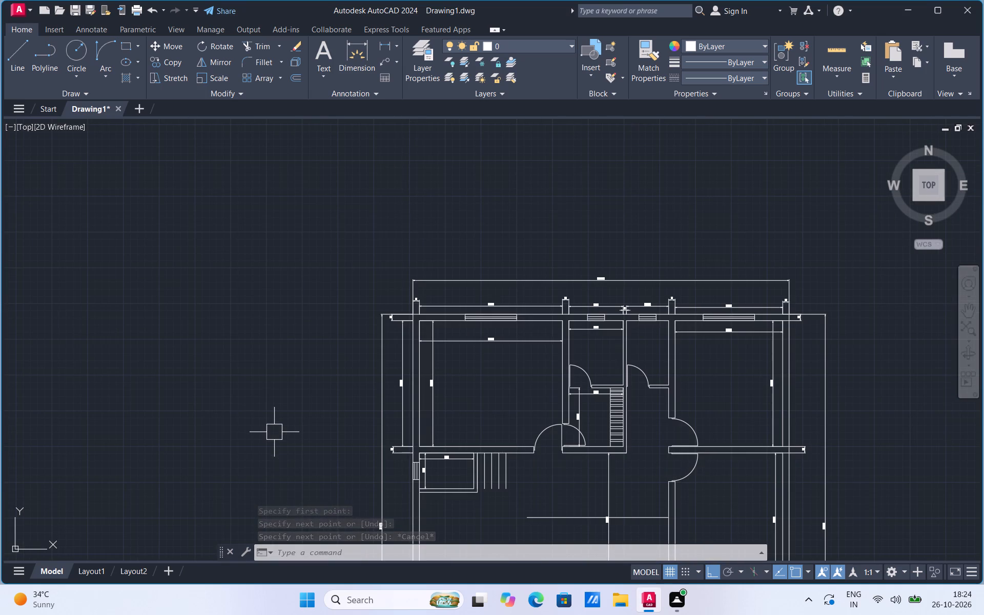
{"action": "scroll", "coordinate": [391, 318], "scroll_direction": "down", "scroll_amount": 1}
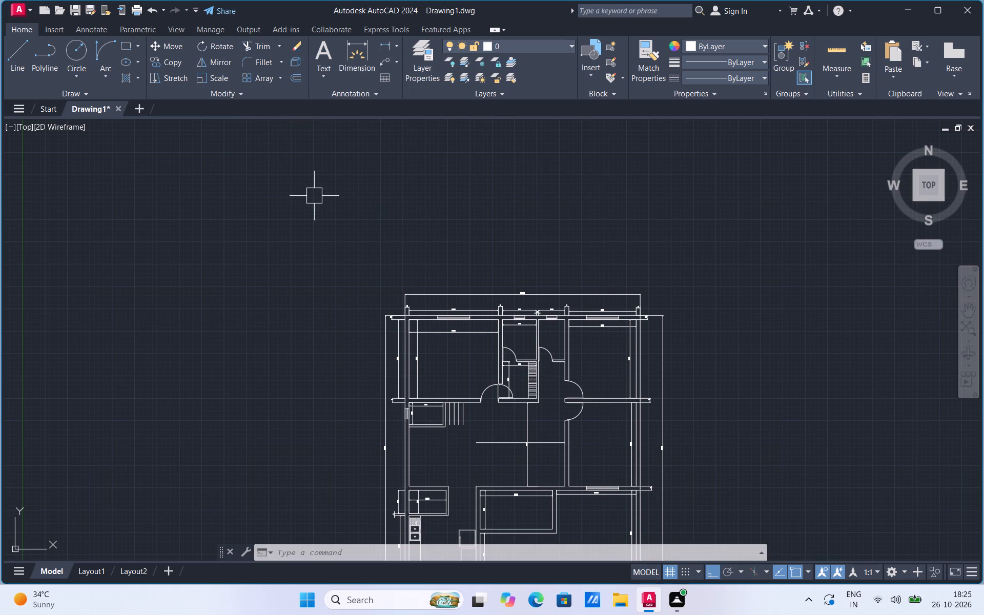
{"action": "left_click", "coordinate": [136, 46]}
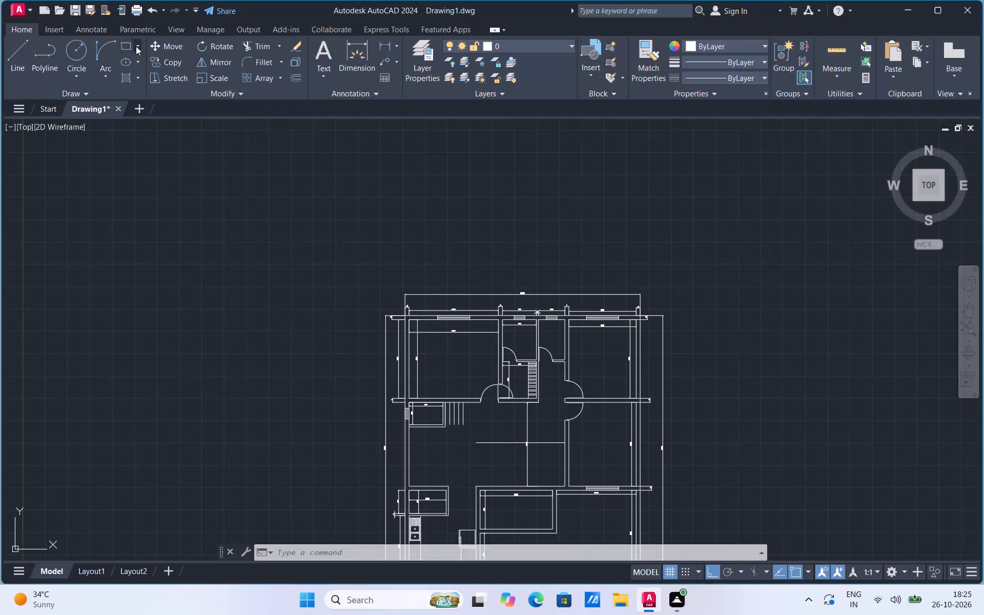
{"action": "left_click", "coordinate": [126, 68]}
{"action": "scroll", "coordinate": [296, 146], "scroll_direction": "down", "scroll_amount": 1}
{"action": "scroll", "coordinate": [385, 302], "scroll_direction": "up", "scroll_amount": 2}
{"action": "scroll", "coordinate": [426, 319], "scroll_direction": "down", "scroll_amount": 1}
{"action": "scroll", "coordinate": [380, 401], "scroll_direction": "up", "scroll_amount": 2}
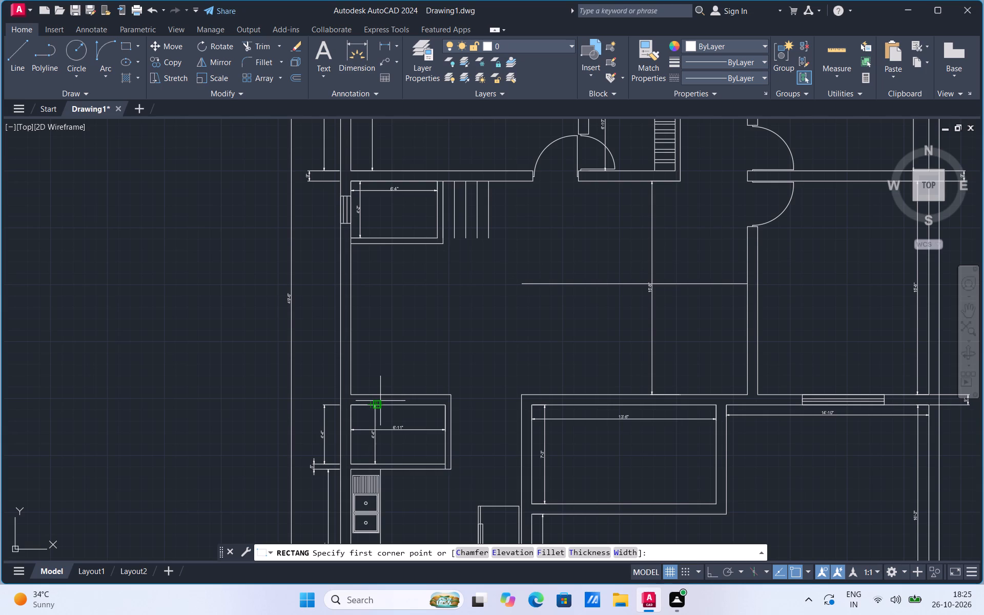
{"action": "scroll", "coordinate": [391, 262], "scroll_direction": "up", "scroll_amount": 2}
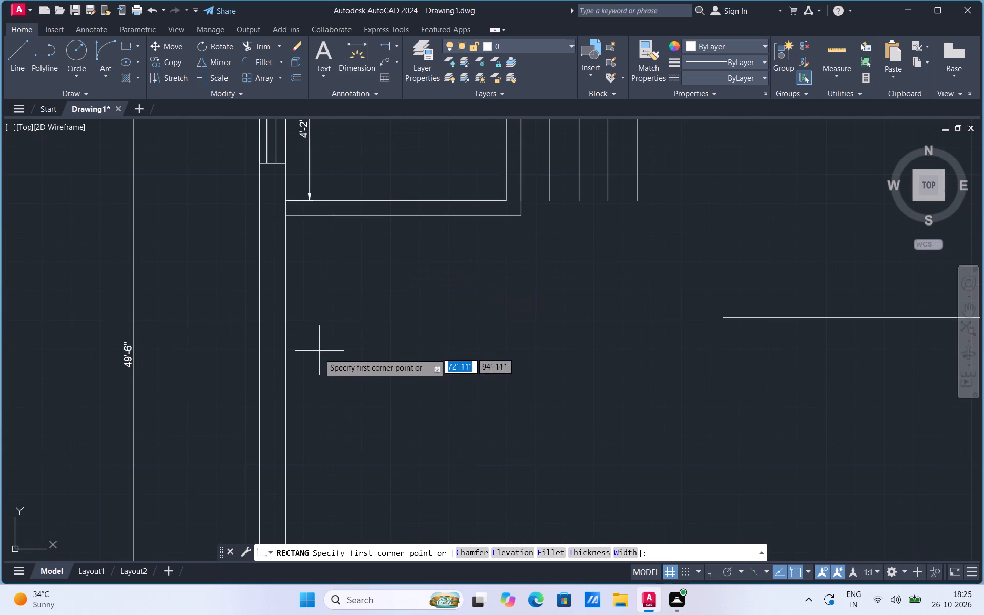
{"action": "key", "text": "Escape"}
Draw a 4'2" horizontal line rightward from the left outer wall's inner face, just below the 6'-4" by 4'-2" room.
{"action": "left_click", "coordinate": [7, 61]}
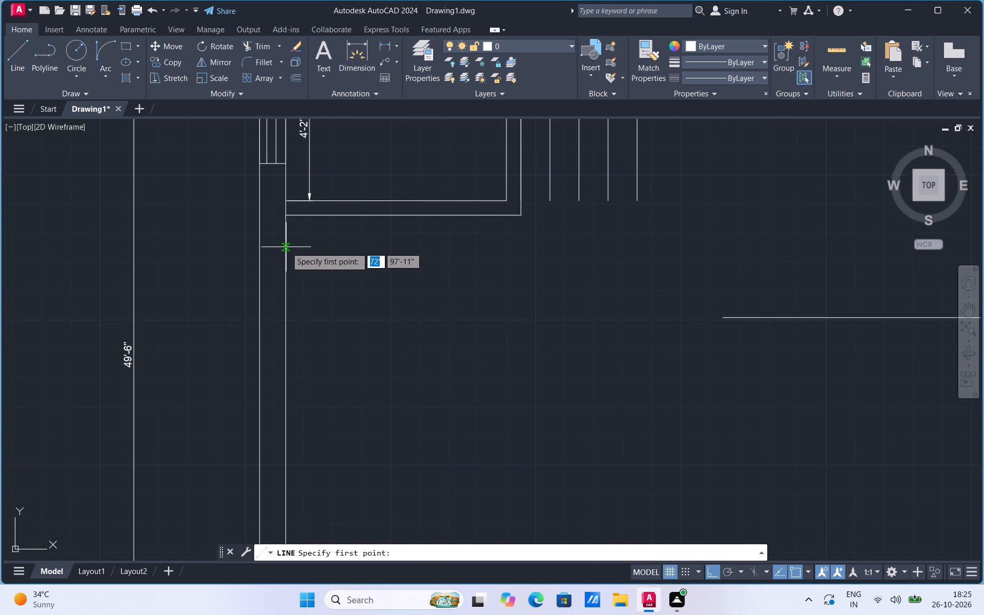
{"action": "left_click", "coordinate": [286, 247]}
{"action": "type", "text": "4'2\""}
{"action": "key", "text": "Return"}
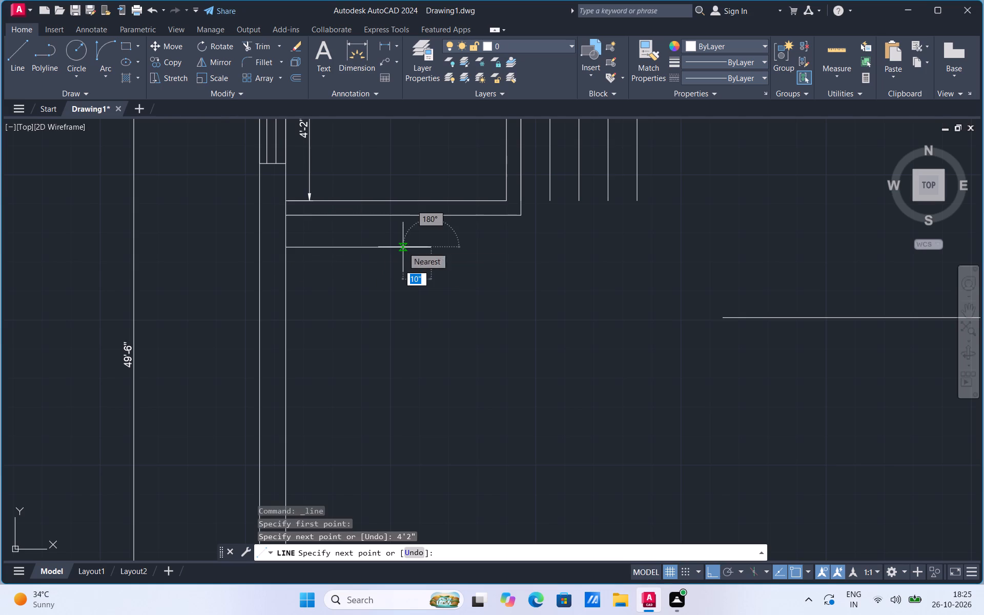
{"action": "key", "text": "Escape"}
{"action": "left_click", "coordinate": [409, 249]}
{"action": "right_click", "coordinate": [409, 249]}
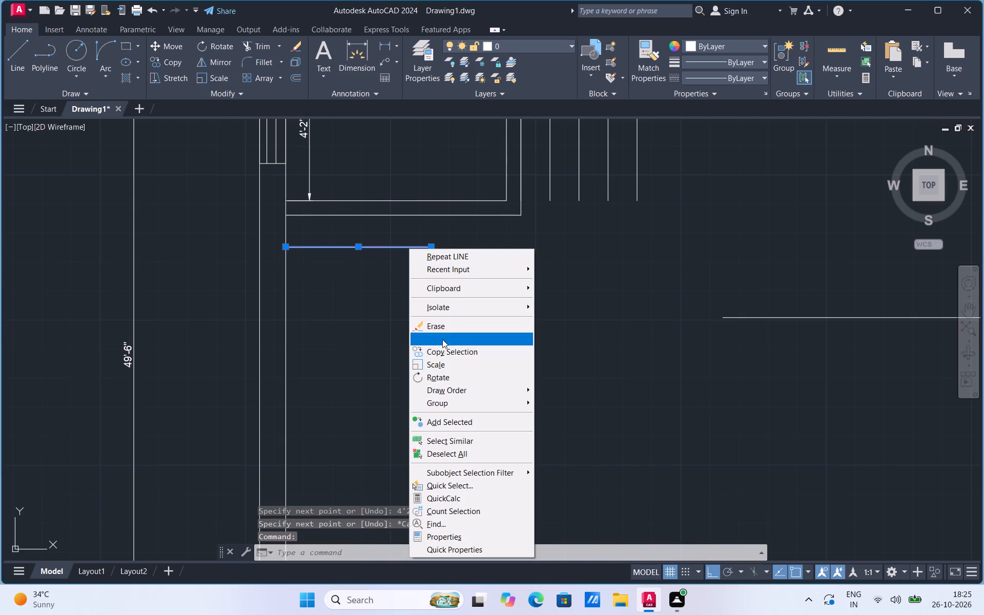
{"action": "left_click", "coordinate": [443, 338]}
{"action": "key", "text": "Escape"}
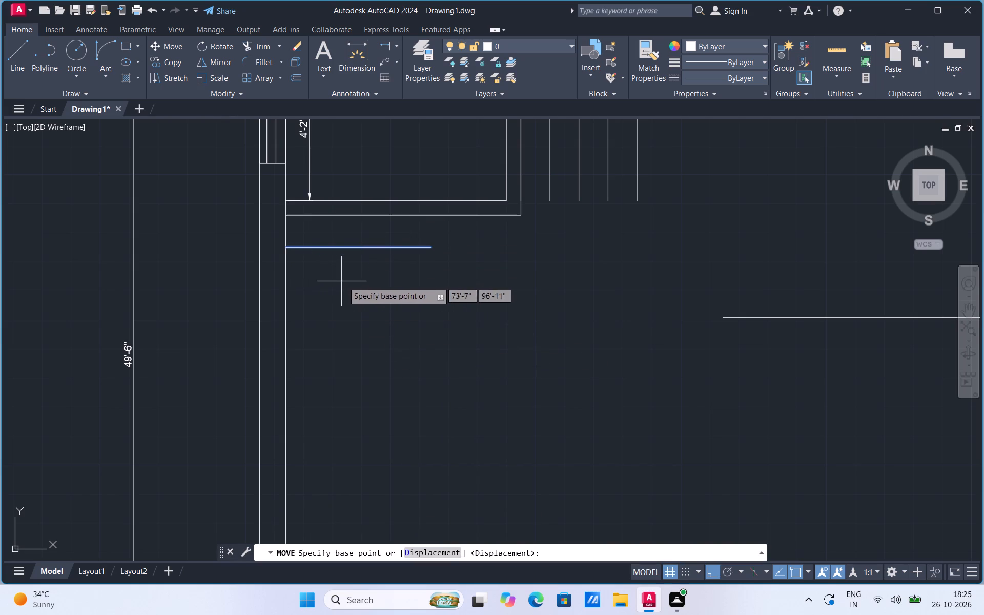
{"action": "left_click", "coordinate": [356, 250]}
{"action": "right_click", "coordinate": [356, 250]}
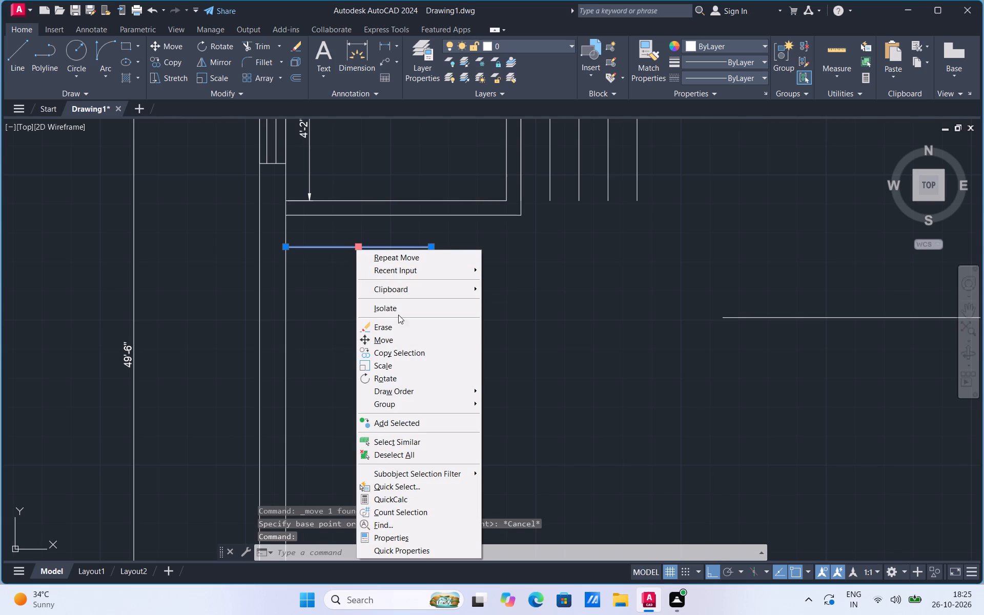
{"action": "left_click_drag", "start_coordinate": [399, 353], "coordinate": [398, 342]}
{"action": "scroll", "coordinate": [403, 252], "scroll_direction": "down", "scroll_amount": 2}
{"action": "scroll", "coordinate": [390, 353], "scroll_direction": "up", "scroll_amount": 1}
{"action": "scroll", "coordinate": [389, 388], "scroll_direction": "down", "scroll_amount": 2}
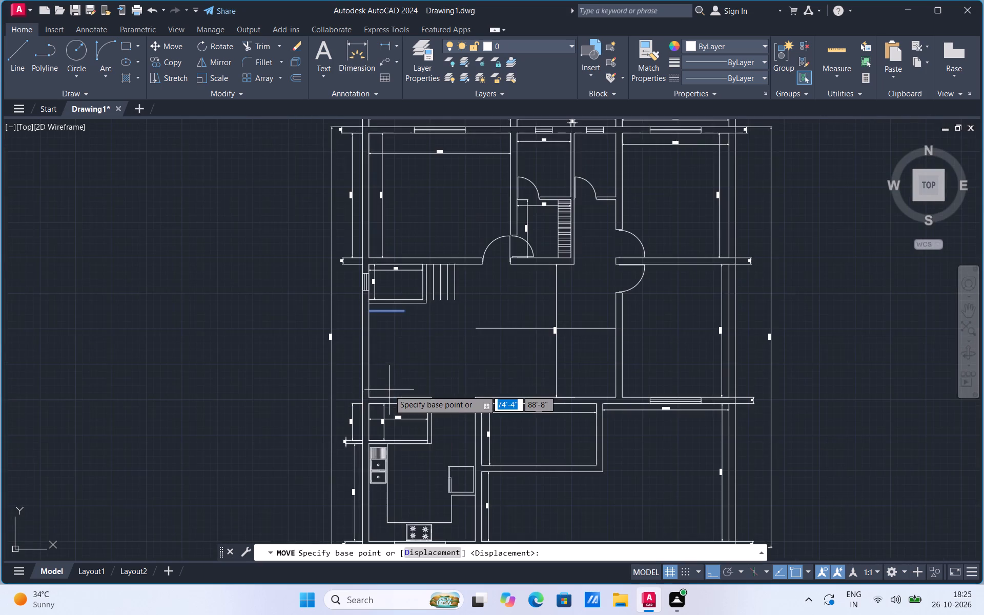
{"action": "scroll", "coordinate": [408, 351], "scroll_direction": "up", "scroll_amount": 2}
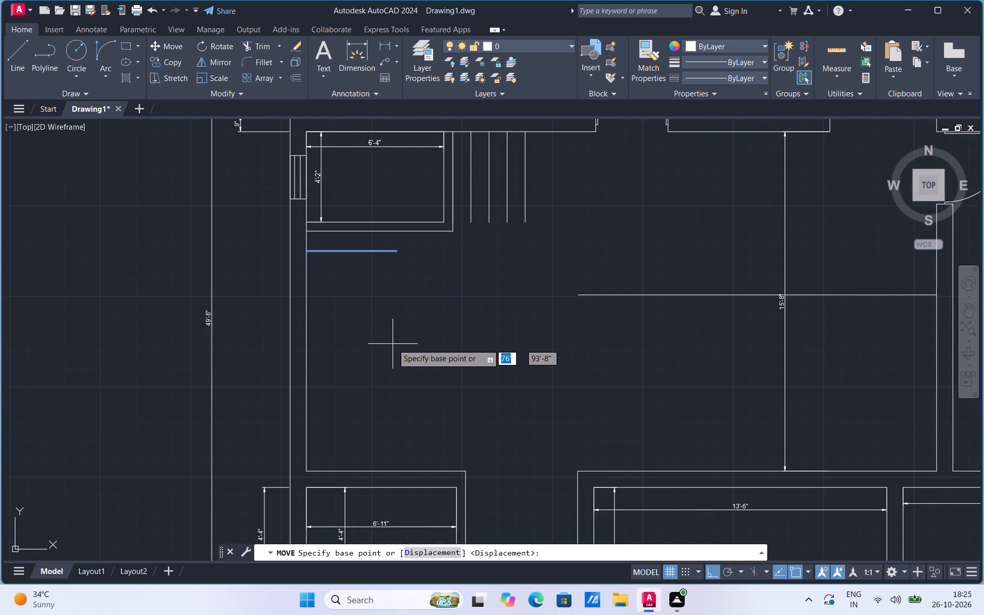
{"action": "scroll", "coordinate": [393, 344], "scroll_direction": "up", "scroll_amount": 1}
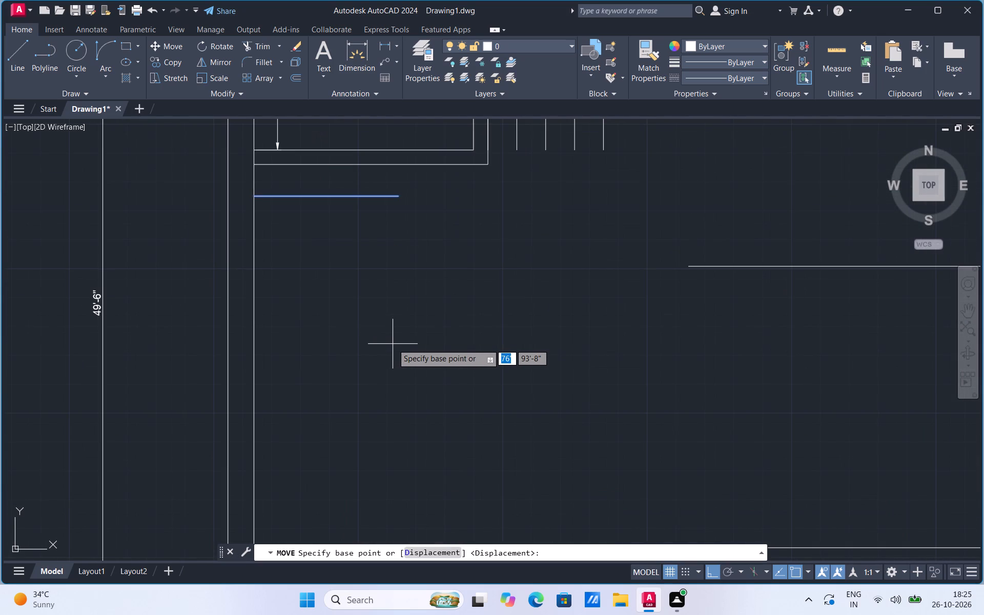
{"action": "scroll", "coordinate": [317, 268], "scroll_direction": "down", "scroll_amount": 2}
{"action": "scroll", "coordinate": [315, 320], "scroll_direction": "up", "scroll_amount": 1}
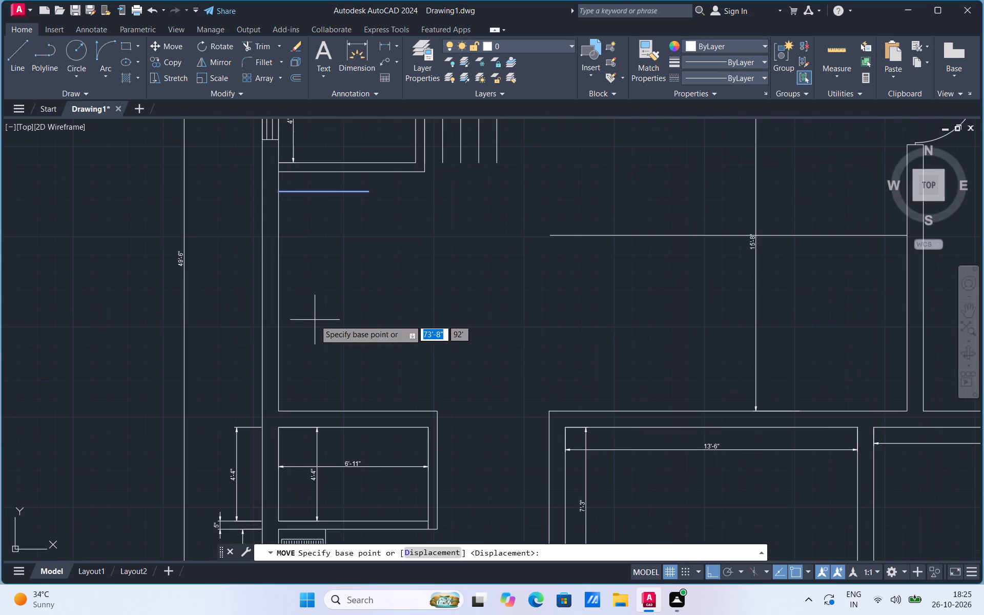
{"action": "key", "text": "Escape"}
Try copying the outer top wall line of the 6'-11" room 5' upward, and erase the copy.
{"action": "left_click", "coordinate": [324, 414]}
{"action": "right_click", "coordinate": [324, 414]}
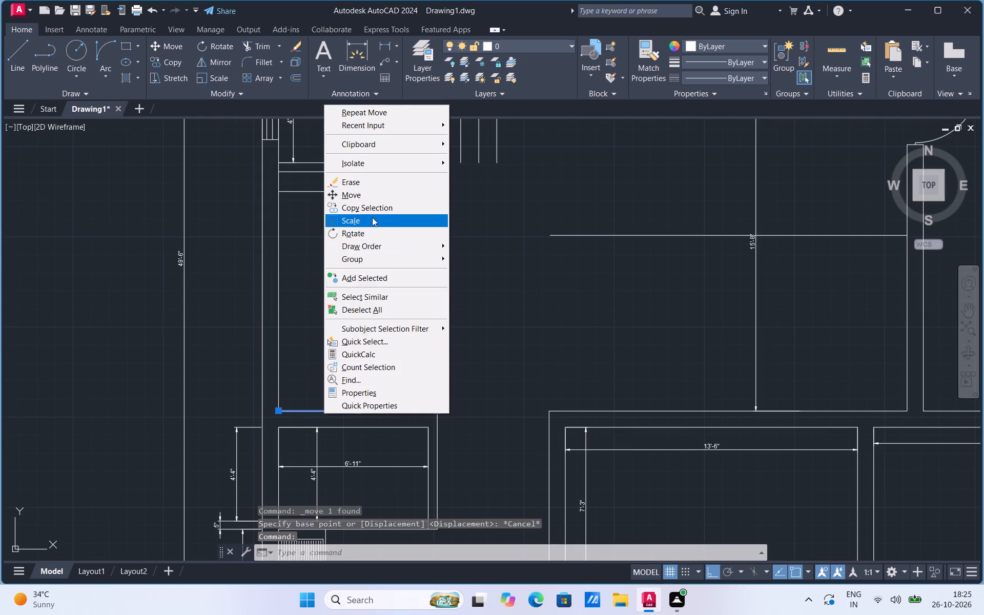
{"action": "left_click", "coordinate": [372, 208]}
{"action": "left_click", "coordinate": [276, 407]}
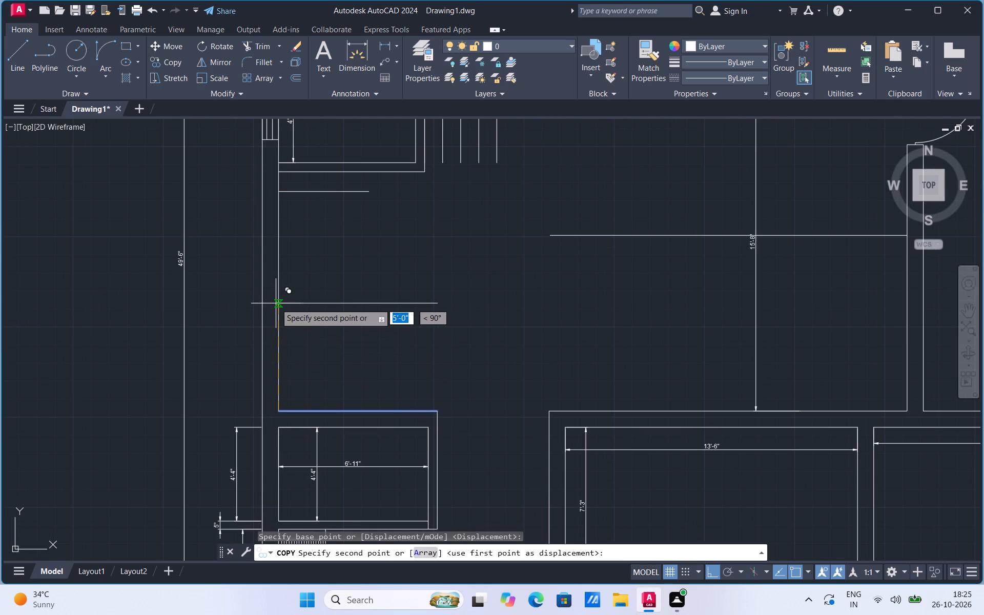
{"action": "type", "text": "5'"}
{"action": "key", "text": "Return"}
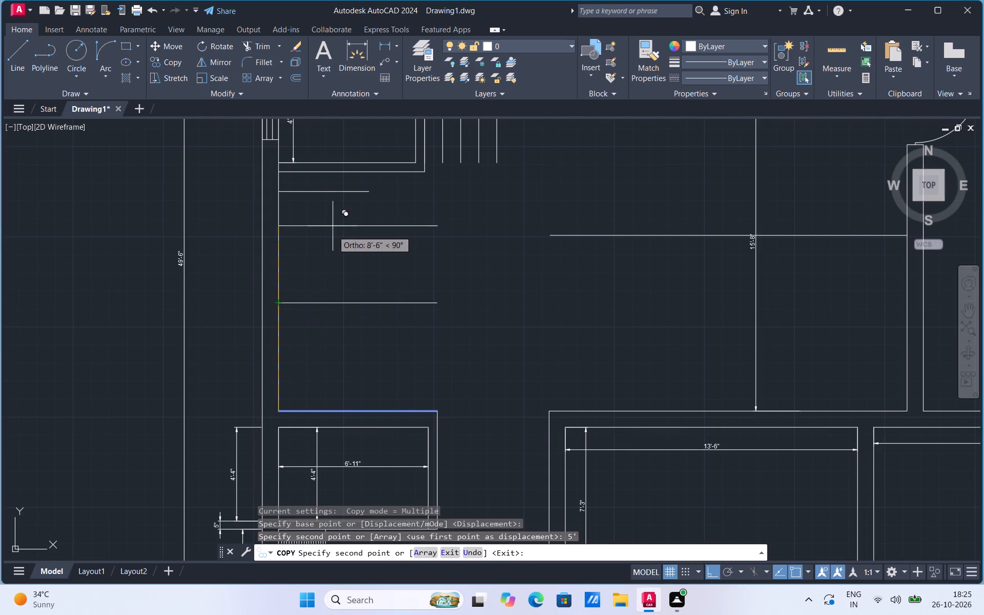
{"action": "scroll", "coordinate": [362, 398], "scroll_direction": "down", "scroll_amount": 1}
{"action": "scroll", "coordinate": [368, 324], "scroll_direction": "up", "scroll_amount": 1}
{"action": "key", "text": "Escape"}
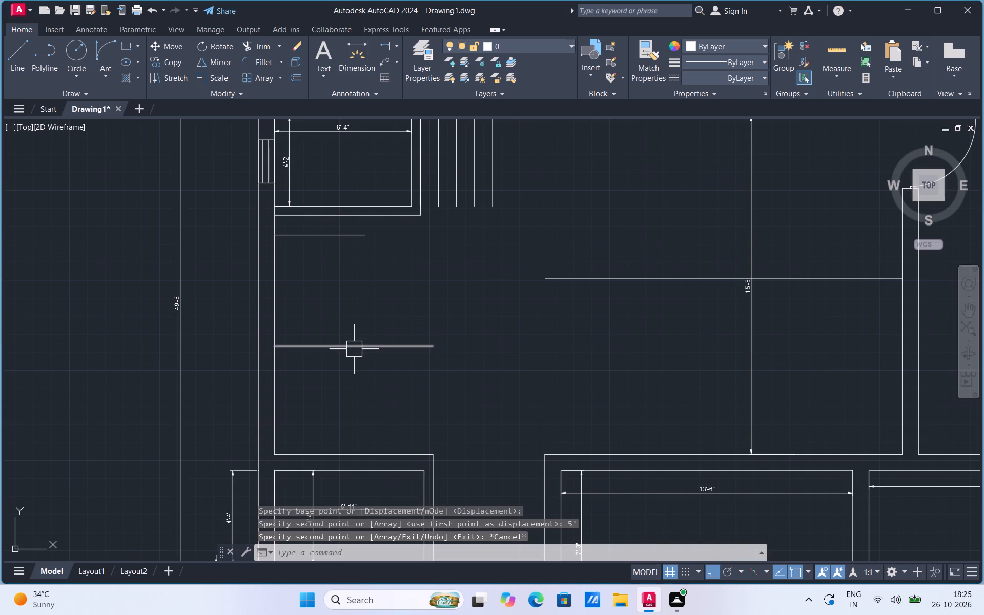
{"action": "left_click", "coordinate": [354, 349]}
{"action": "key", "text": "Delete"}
Copy the outer top wall line of the 6'-11" room 4' straight upward.
{"action": "left_click", "coordinate": [301, 449]}
{"action": "right_click", "coordinate": [301, 449]}
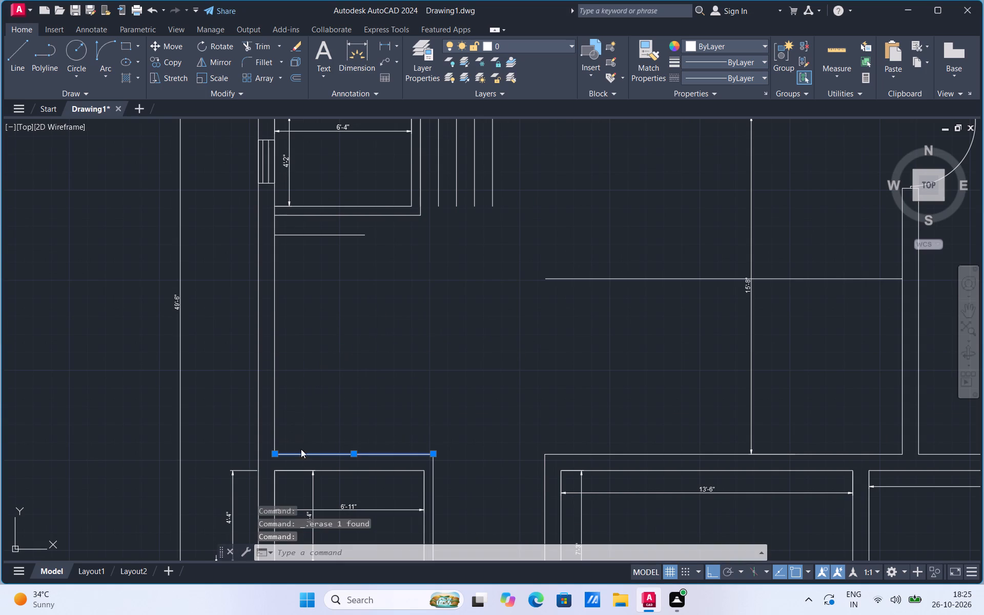
{"action": "left_click", "coordinate": [333, 246]}
{"action": "left_click", "coordinate": [275, 456]}
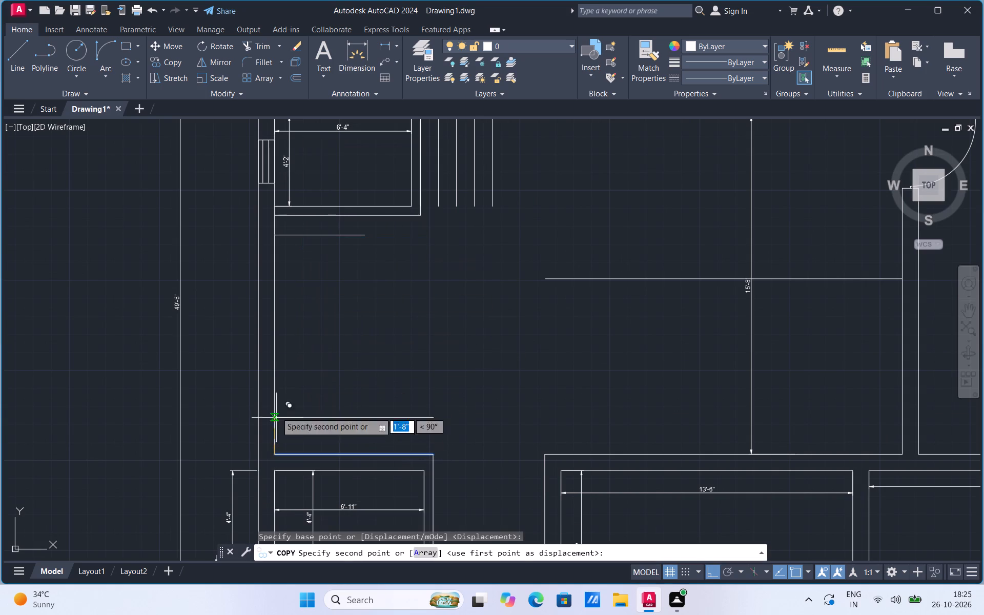
{"action": "type", "text": "4'"}
{"action": "key", "text": "Return"}
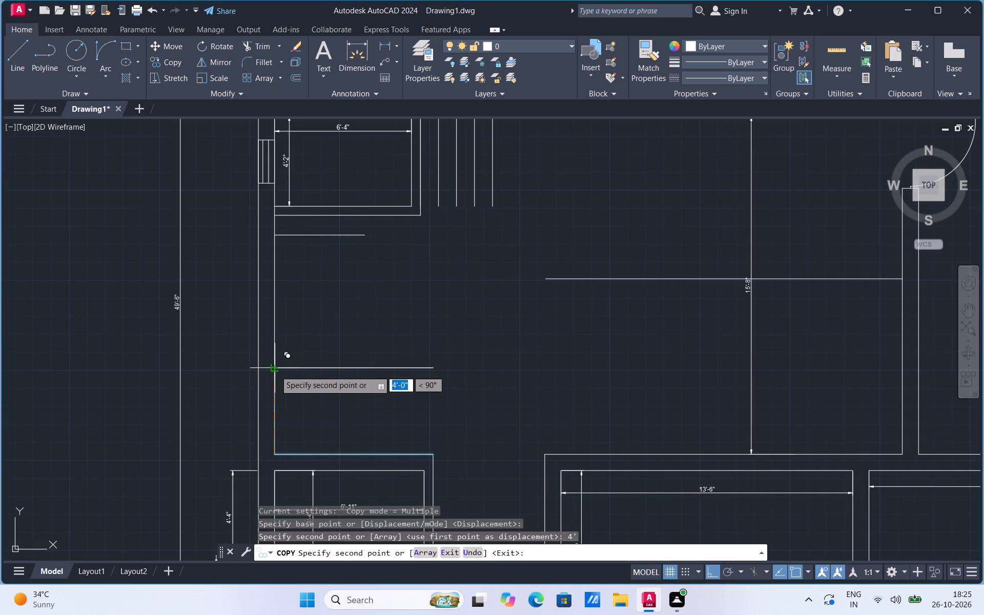
{"action": "key", "text": "Escape"}
Copy the short horizontal line below the 6'-4" room downward five times, roughly 1' apart, with the last copy about 5'1" below the original.
{"action": "left_click", "coordinate": [324, 241]}
{"action": "right_click", "coordinate": [324, 241]}
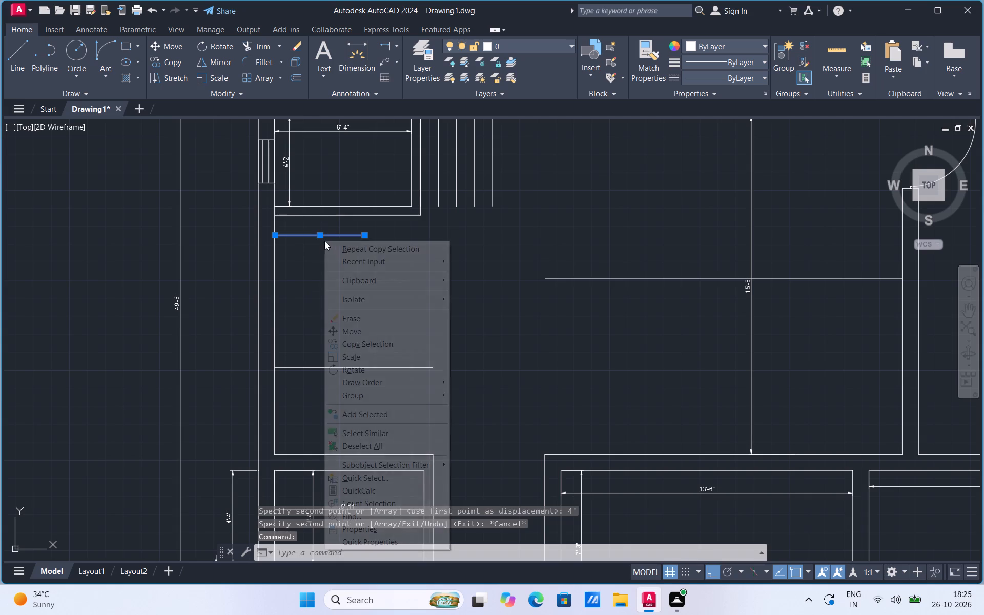
{"action": "left_click", "coordinate": [351, 344]}
{"action": "left_click", "coordinate": [273, 235]}
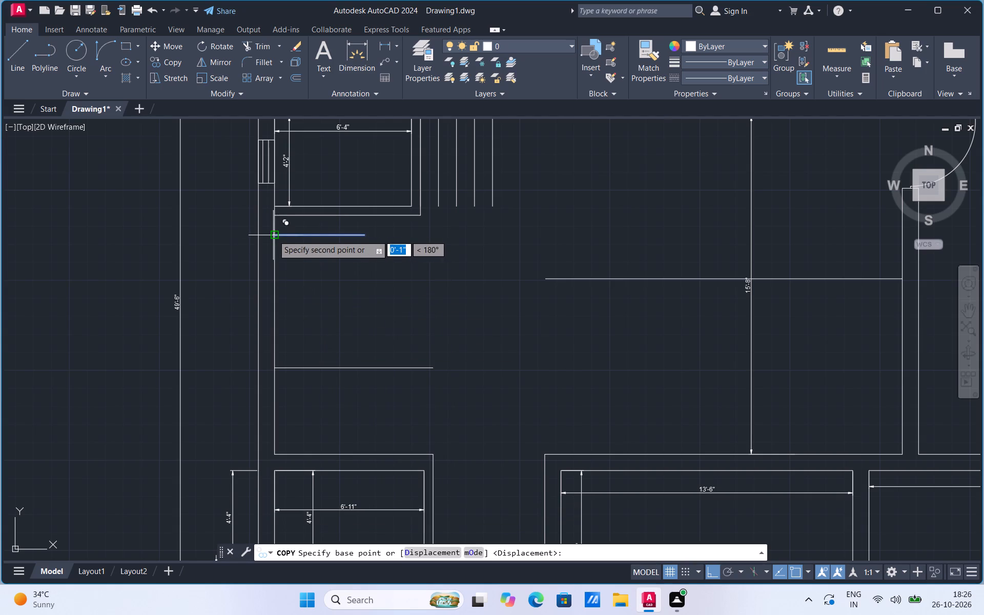
{"action": "left_click", "coordinate": [274, 256]}
{"action": "left_click", "coordinate": [275, 278]}
{"action": "left_click", "coordinate": [275, 302]}
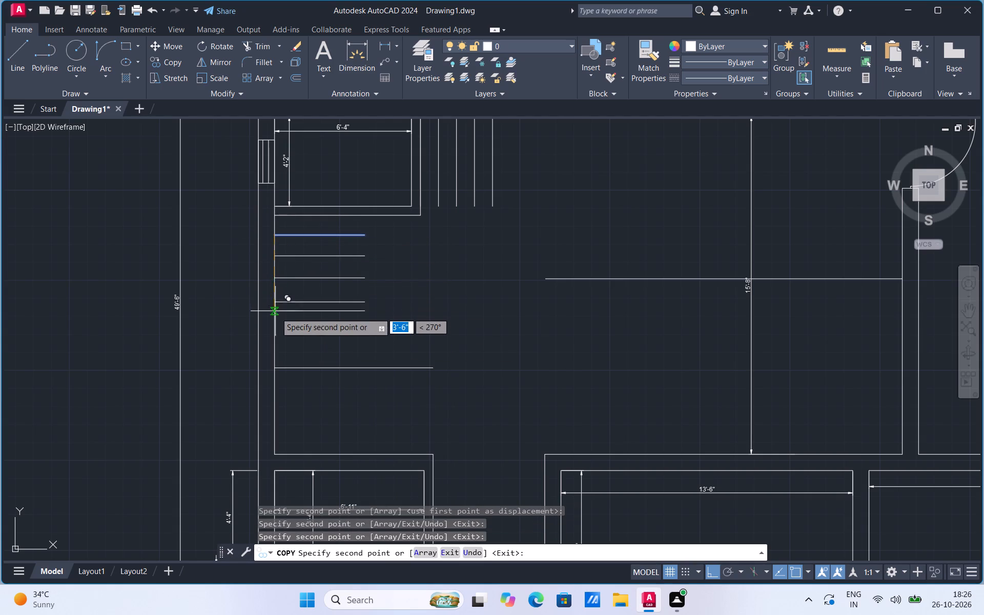
{"action": "left_click", "coordinate": [274, 328]}
{"action": "left_click", "coordinate": [274, 345]}
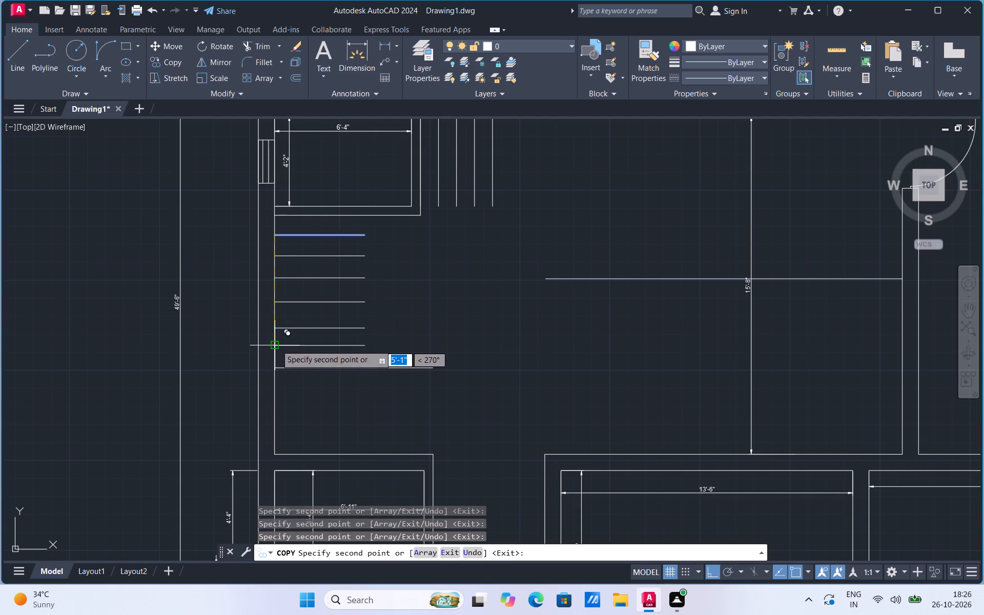
{"action": "key", "text": "Escape"}
Move the fifth and the fourth stair tread lines from the top slightly upward to even out the tread spacing.
{"action": "left_click", "coordinate": [321, 327]}
{"action": "right_click", "coordinate": [321, 327]}
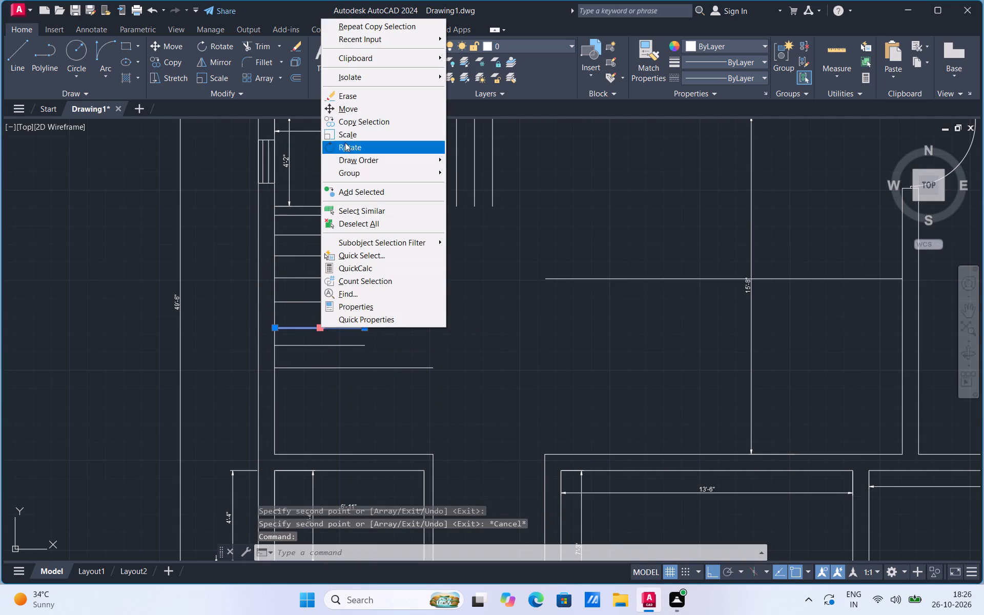
{"action": "left_click", "coordinate": [351, 114]}
{"action": "scroll", "coordinate": [300, 288], "scroll_direction": "up", "scroll_amount": 2}
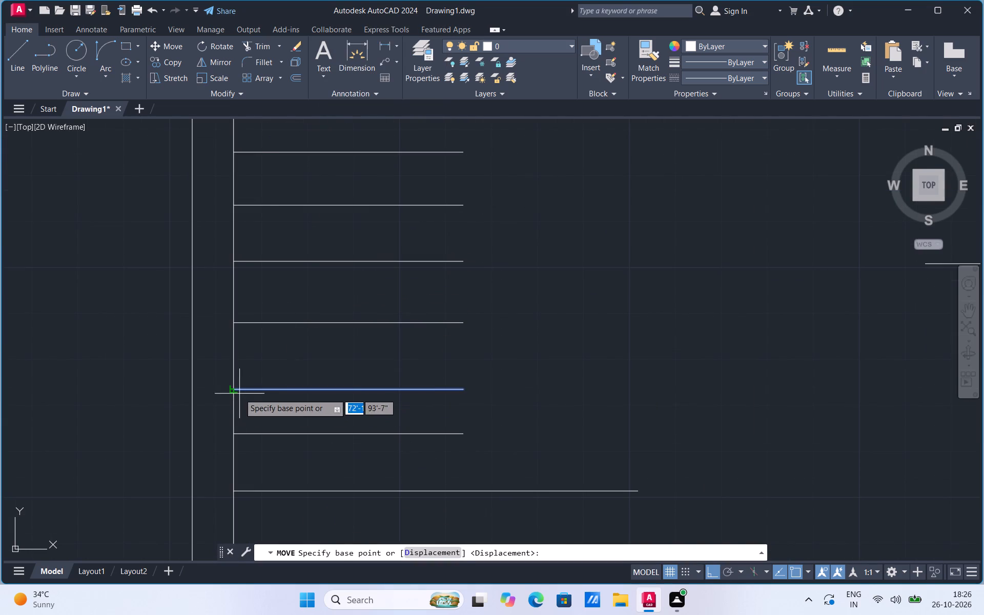
{"action": "left_click", "coordinate": [236, 393]}
{"action": "left_click", "coordinate": [233, 377]}
{"action": "scroll", "coordinate": [368, 351], "scroll_direction": "down", "scroll_amount": 2}
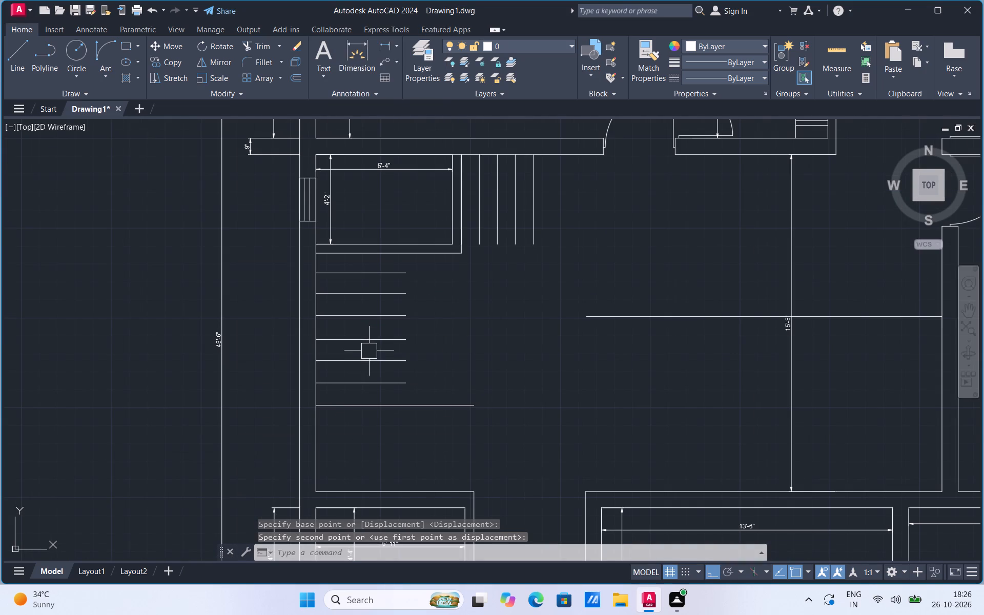
{"action": "left_click", "coordinate": [377, 345]}
{"action": "right_click", "coordinate": [377, 345]}
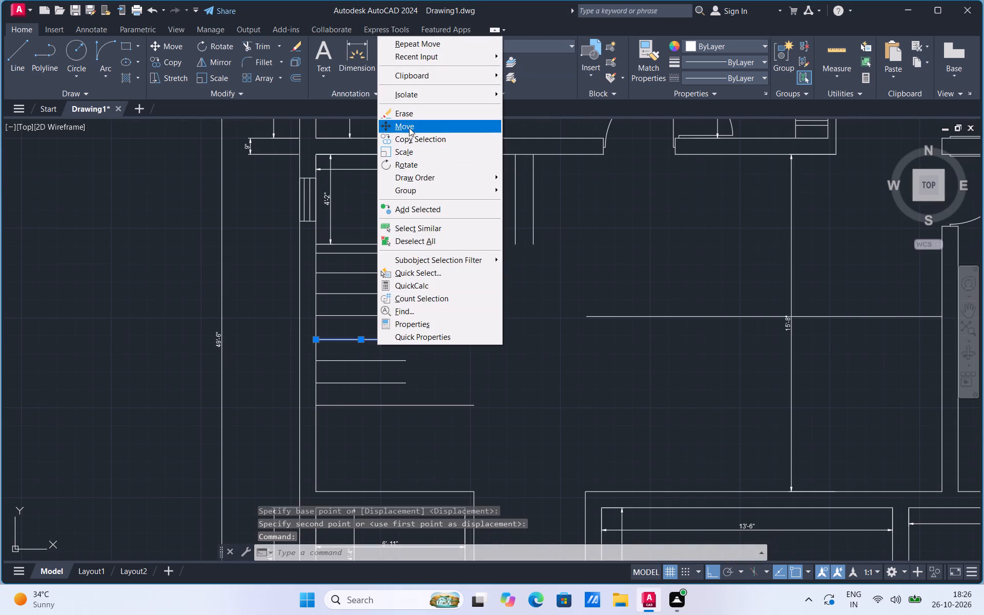
{"action": "left_click", "coordinate": [409, 128]}
{"action": "scroll", "coordinate": [354, 314], "scroll_direction": "up", "scroll_amount": 2}
{"action": "left_click", "coordinate": [256, 381]}
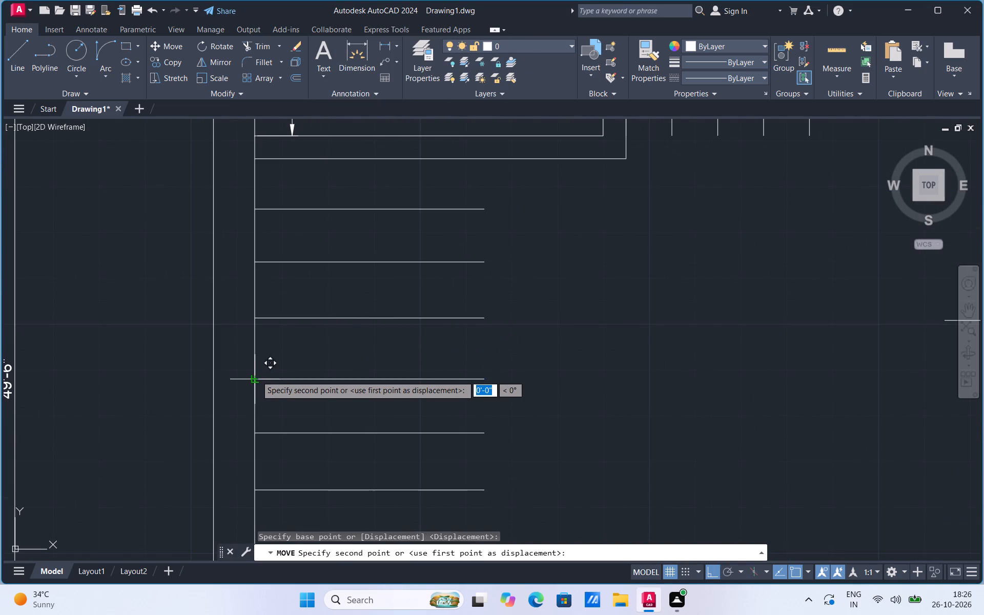
{"action": "left_click", "coordinate": [255, 374]}
{"action": "scroll", "coordinate": [383, 332], "scroll_direction": "down", "scroll_amount": 2}
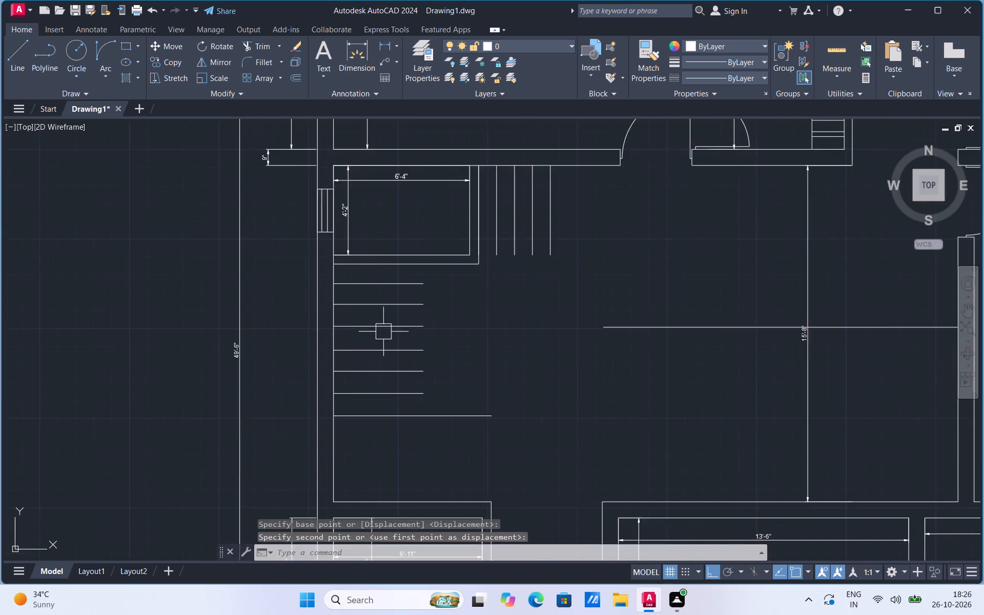
Draw a vertical line from the right end of the lowest short tread down to the longer horizontal line beneath it.
{"action": "scroll", "coordinate": [383, 332], "scroll_direction": "down", "scroll_amount": 1}
{"action": "scroll", "coordinate": [430, 315], "scroll_direction": "up", "scroll_amount": 1}
{"action": "left_click_drag", "start_coordinate": [19, 66], "coordinate": [22, 71]}
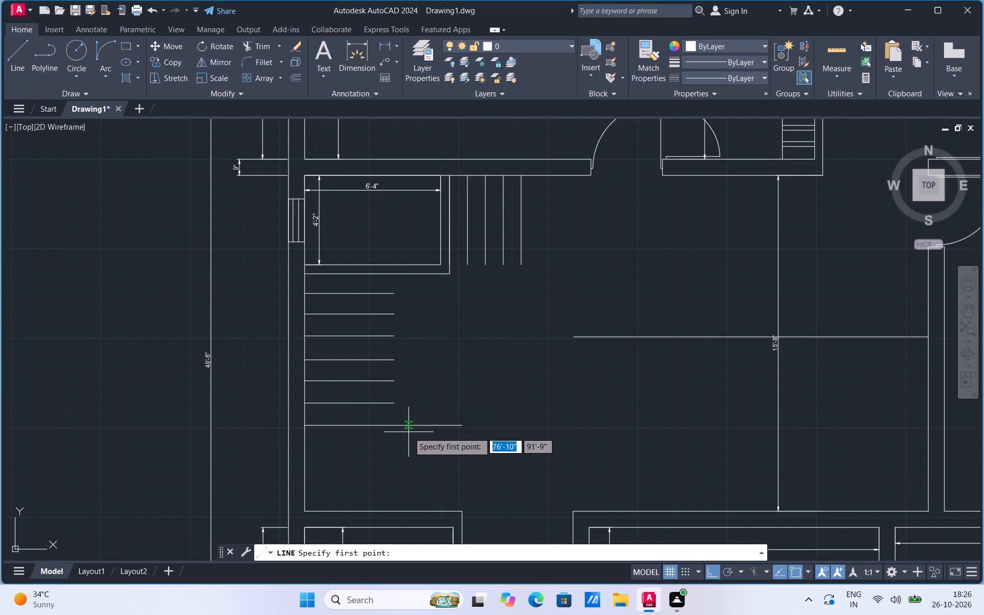
{"action": "left_click", "coordinate": [394, 405]}
{"action": "left_click", "coordinate": [392, 424]}
{"action": "key", "text": "Escape"}
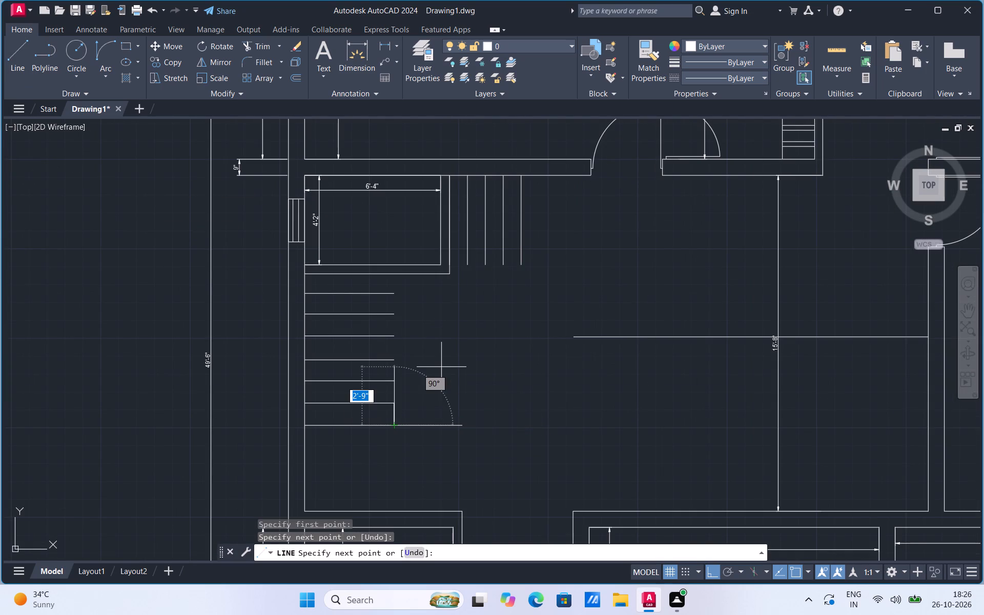
Extend the short vertical line upward along the right ends of all the treads to the wall below the 6'-4" room.
{"action": "type", "text": "EX"}
{"action": "scroll", "coordinate": [489, 385], "scroll_direction": "up", "scroll_amount": 1}
{"action": "left_click", "coordinate": [491, 396]}
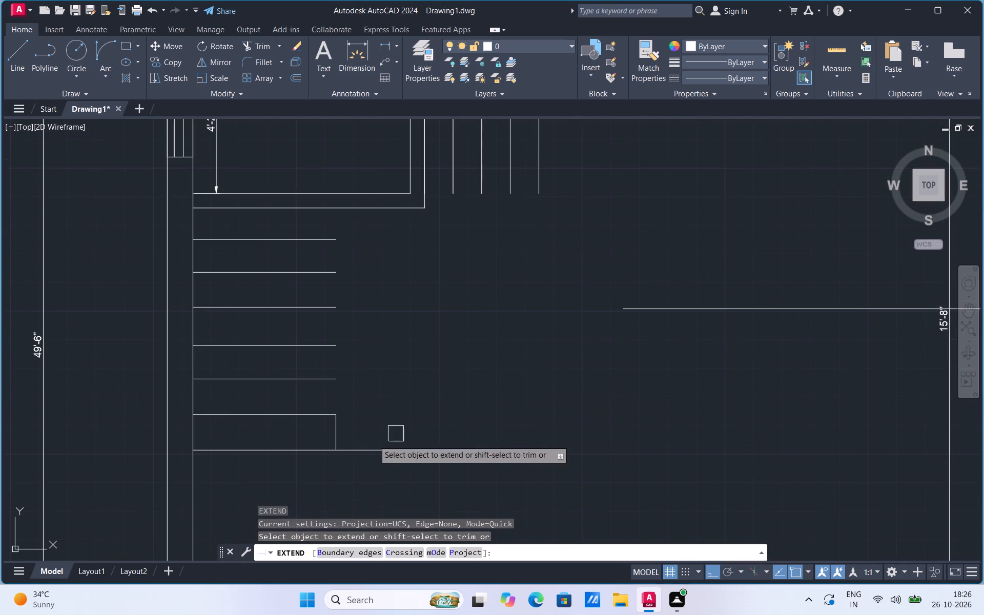
{"action": "left_click", "coordinate": [339, 434]}
{"action": "scroll", "coordinate": [333, 430], "scroll_direction": "up", "scroll_amount": 2}
{"action": "left_click", "coordinate": [333, 430]}
{"action": "scroll", "coordinate": [344, 429], "scroll_direction": "down", "scroll_amount": 2}
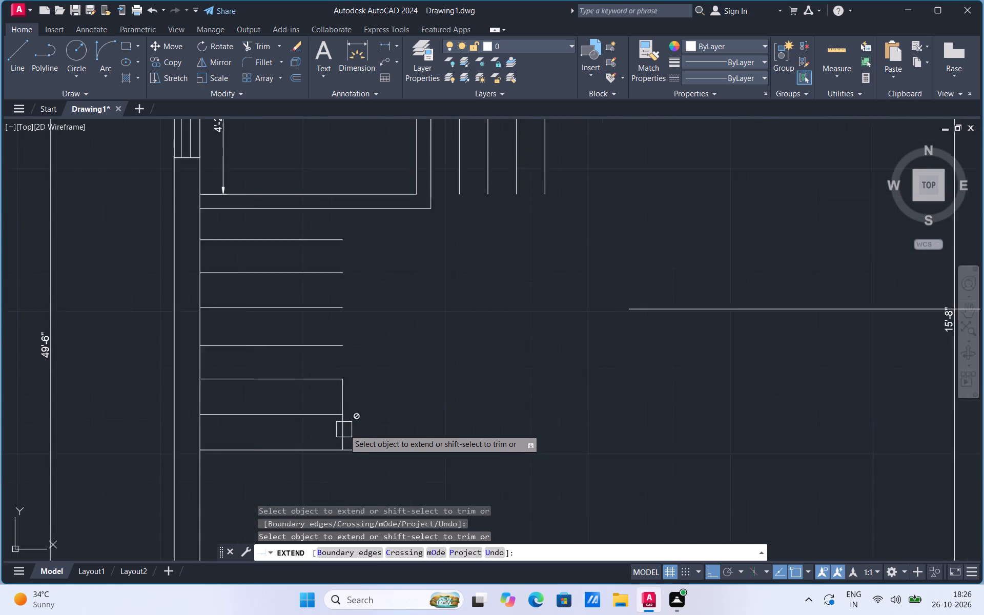
{"action": "scroll", "coordinate": [344, 429], "scroll_direction": "down", "scroll_amount": 1}
{"action": "left_click", "coordinate": [347, 406]}
{"action": "scroll", "coordinate": [345, 394], "scroll_direction": "up", "scroll_amount": 2}
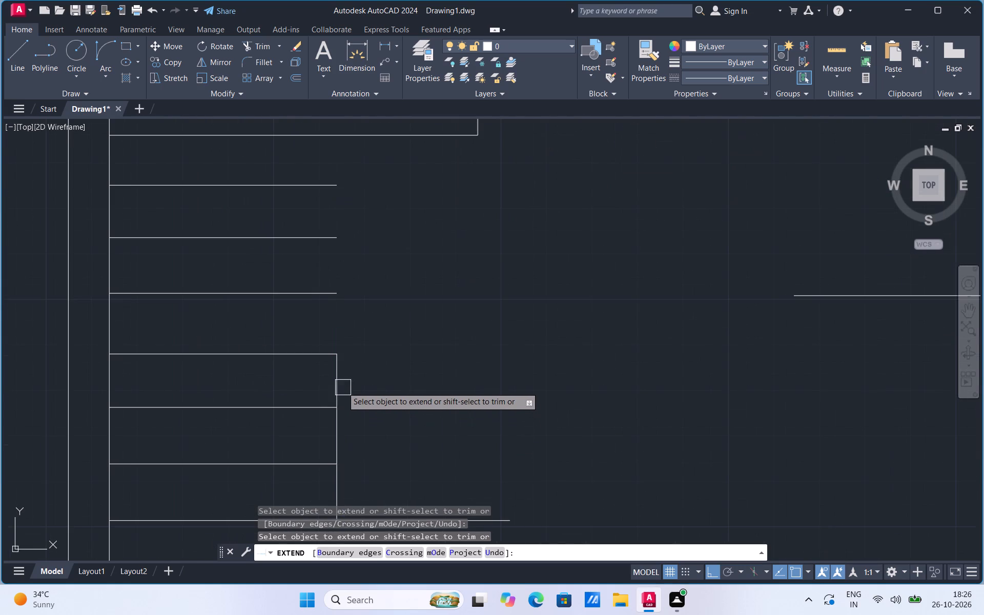
{"action": "left_click", "coordinate": [333, 384]}
{"action": "left_click", "coordinate": [333, 437]}
{"action": "scroll", "coordinate": [345, 426], "scroll_direction": "down", "scroll_amount": 2}
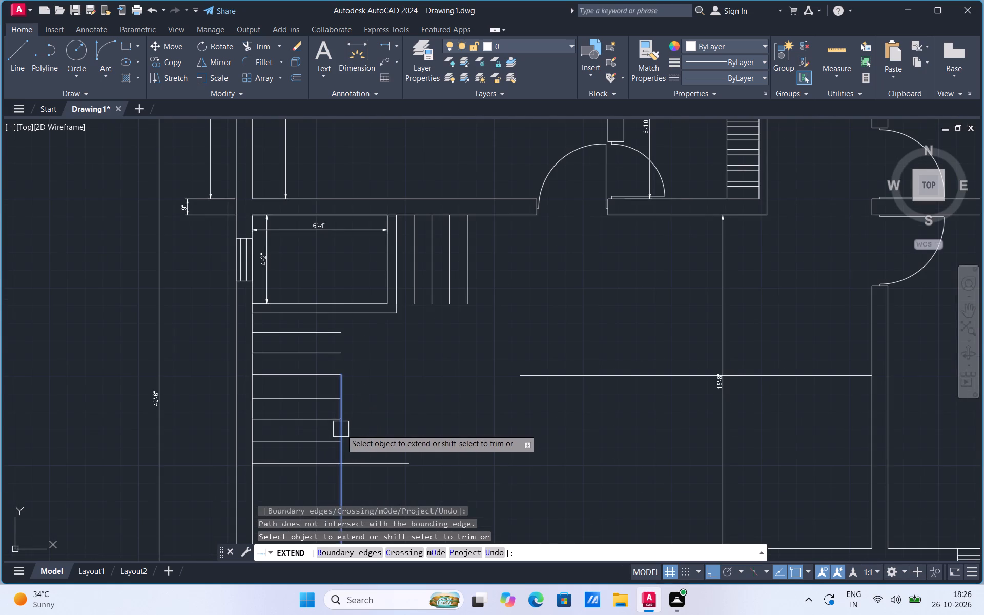
{"action": "left_click", "coordinate": [342, 388]}
{"action": "left_click", "coordinate": [342, 367]}
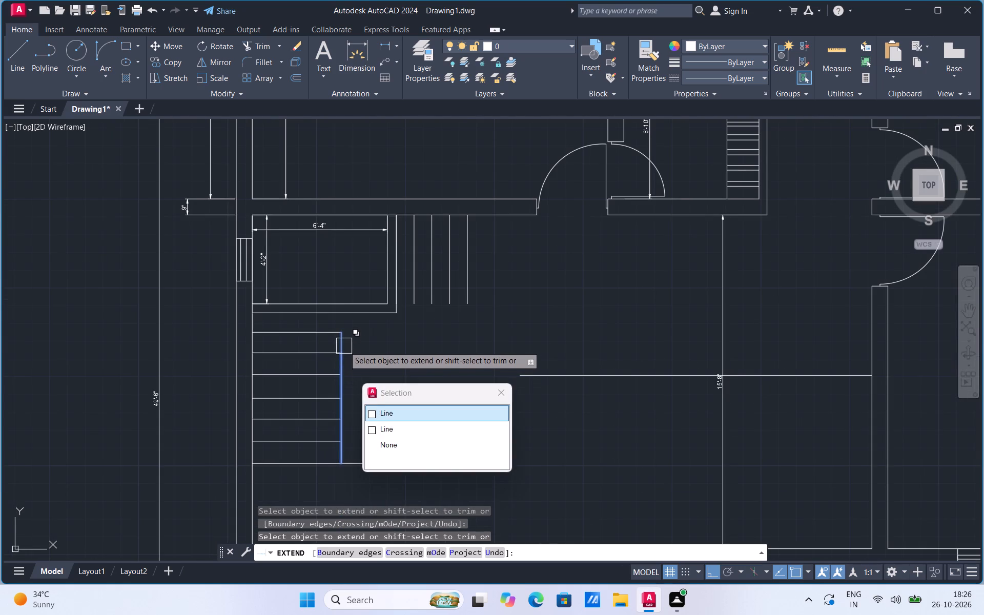
{"action": "left_click", "coordinate": [342, 341]}
{"action": "scroll", "coordinate": [383, 350], "scroll_direction": "down", "scroll_amount": 1}
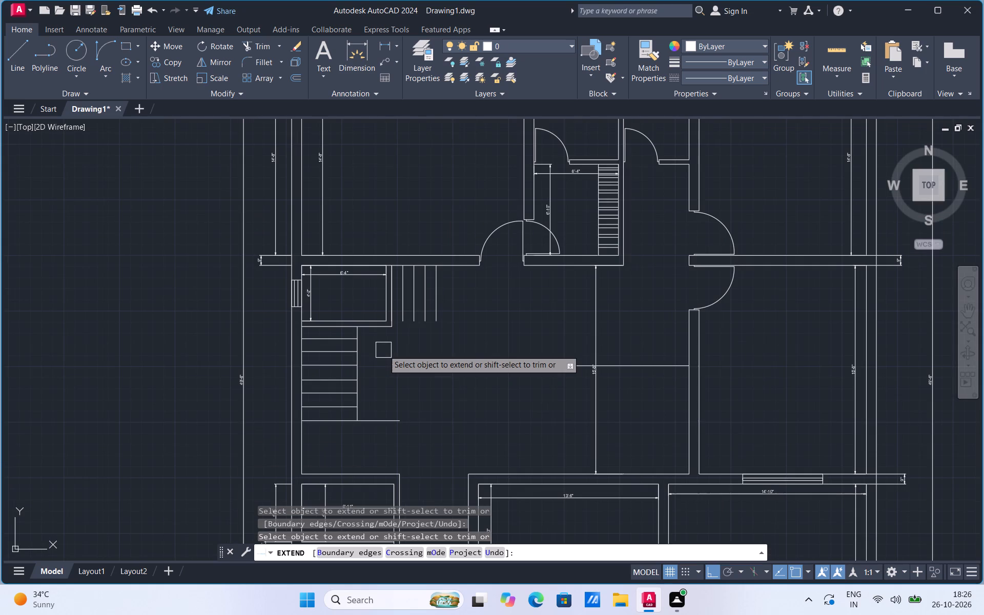
{"action": "key", "text": "Escape"}
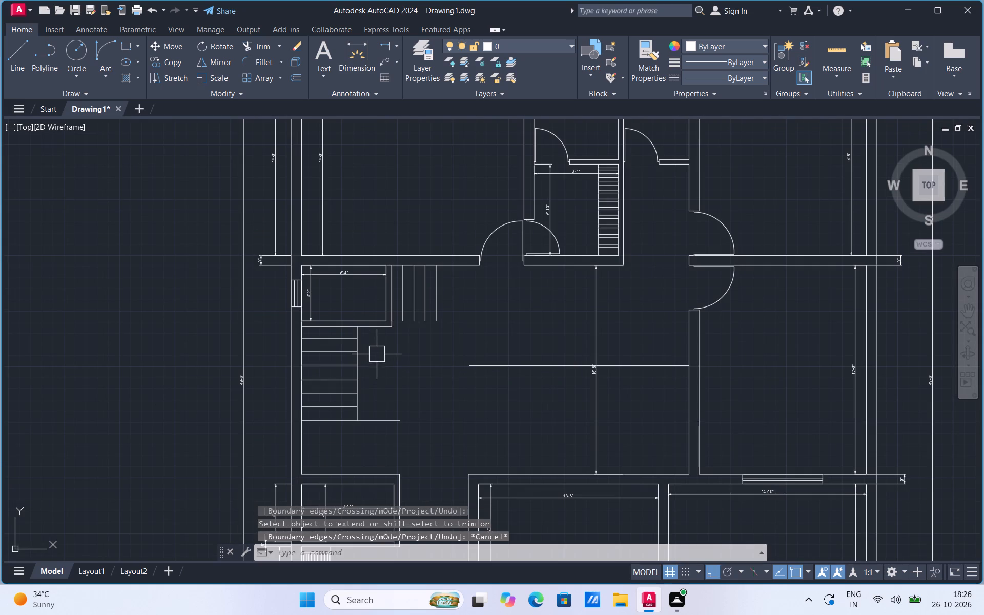
Draw a 4' vertical line from the bottom of the tread edge line down to the outer top wall line of the 6'-11" room.
{"action": "scroll", "coordinate": [379, 330], "scroll_direction": "down", "scroll_amount": 1}
{"action": "scroll", "coordinate": [382, 403], "scroll_direction": "up", "scroll_amount": 2}
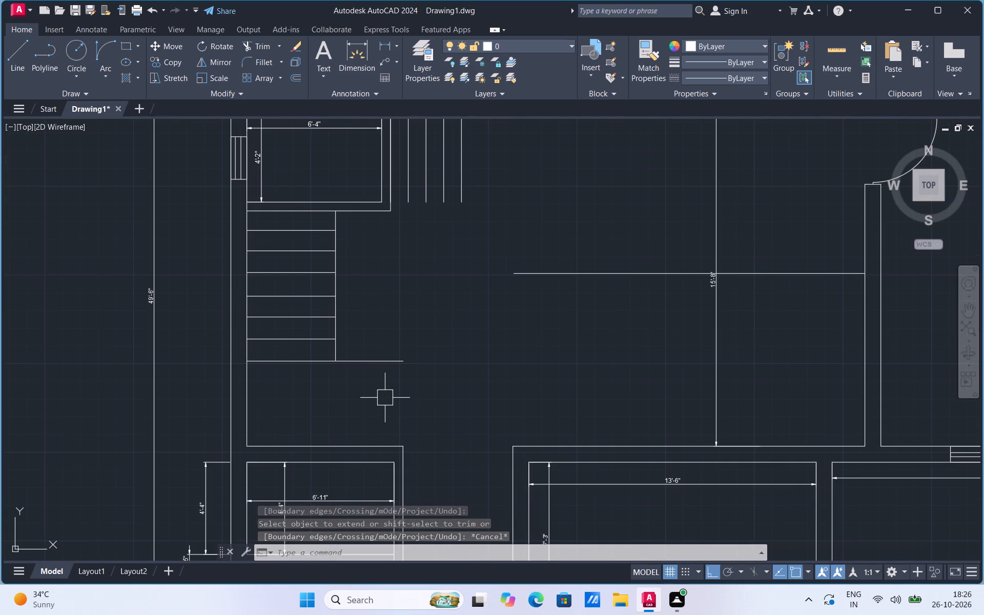
{"action": "left_click", "coordinate": [20, 71]}
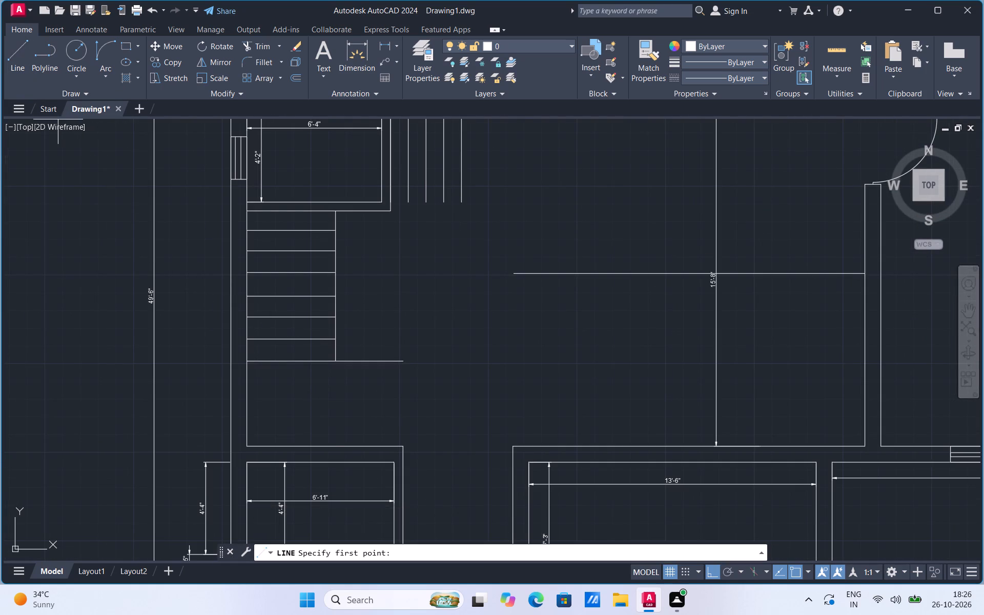
{"action": "left_click", "coordinate": [337, 361]}
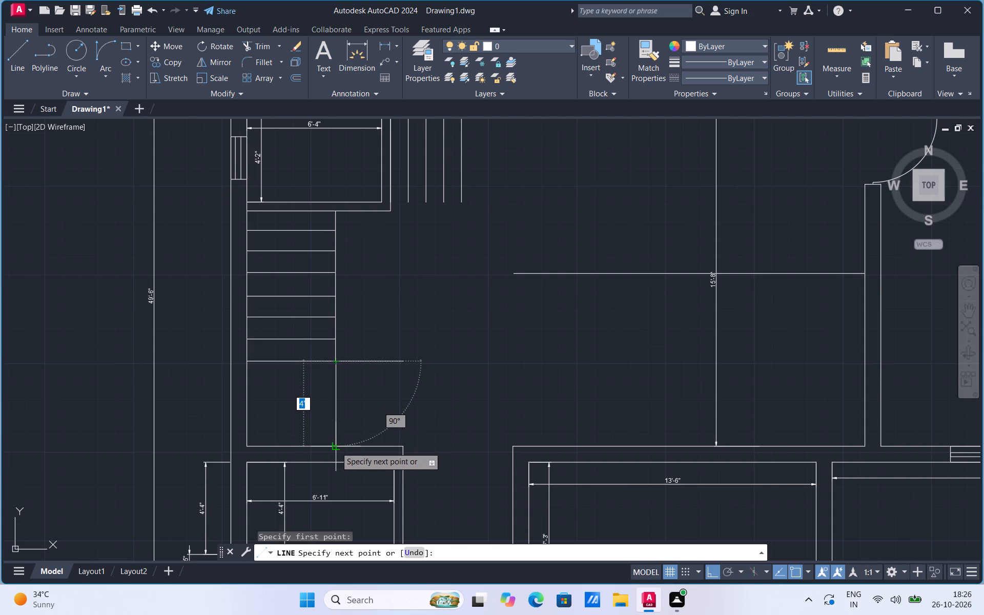
{"action": "left_click", "coordinate": [335, 447]}
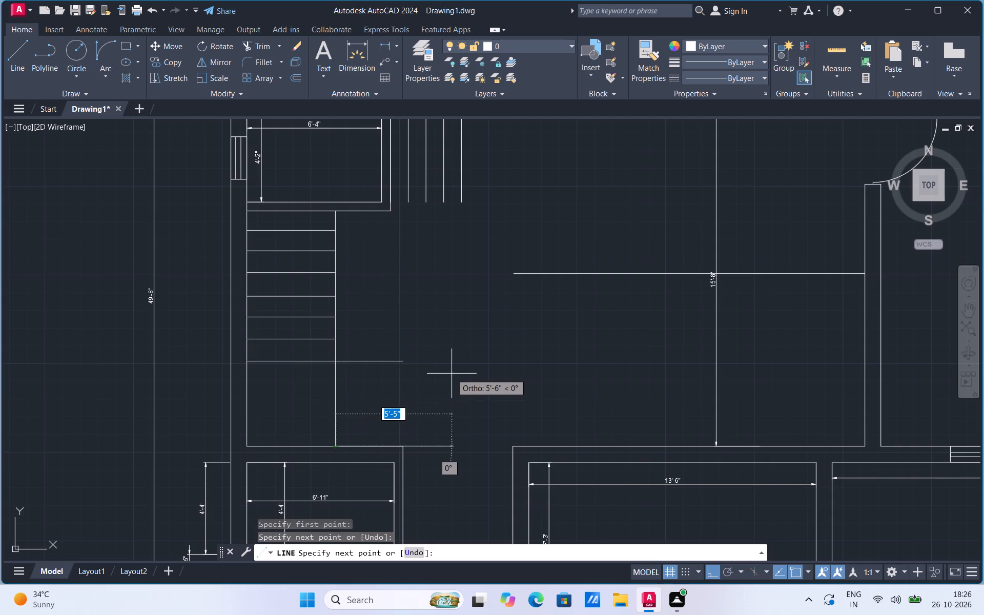
{"action": "key", "text": "Escape"}
Copy the 4' vertical line rightward three times, the first about 11" away and the last at the right end of the landing's horizontal line.
{"action": "left_click", "coordinate": [339, 401]}
{"action": "right_click", "coordinate": [339, 401]}
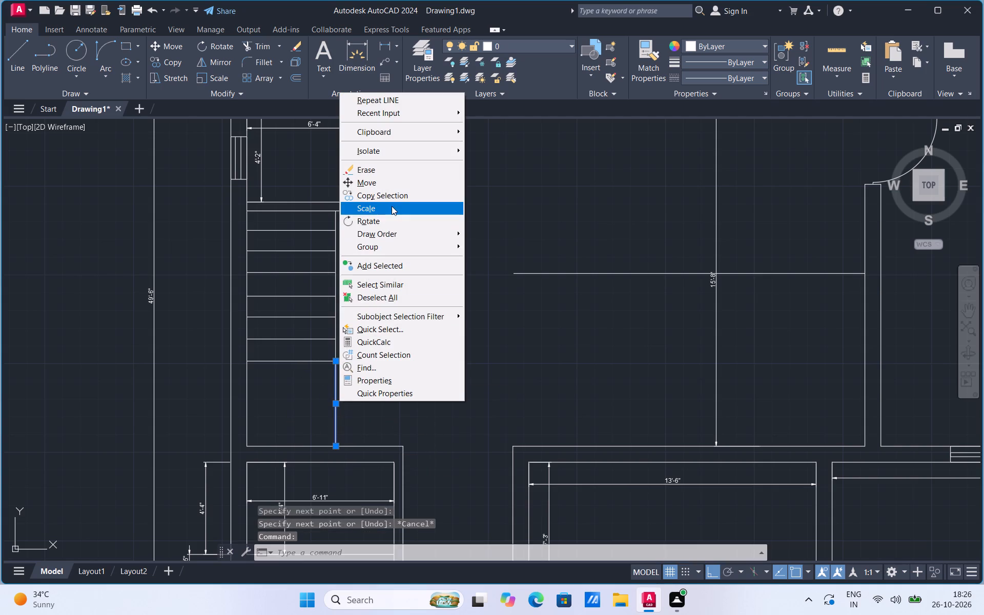
{"action": "left_click", "coordinate": [392, 199]}
{"action": "left_click", "coordinate": [336, 363]}
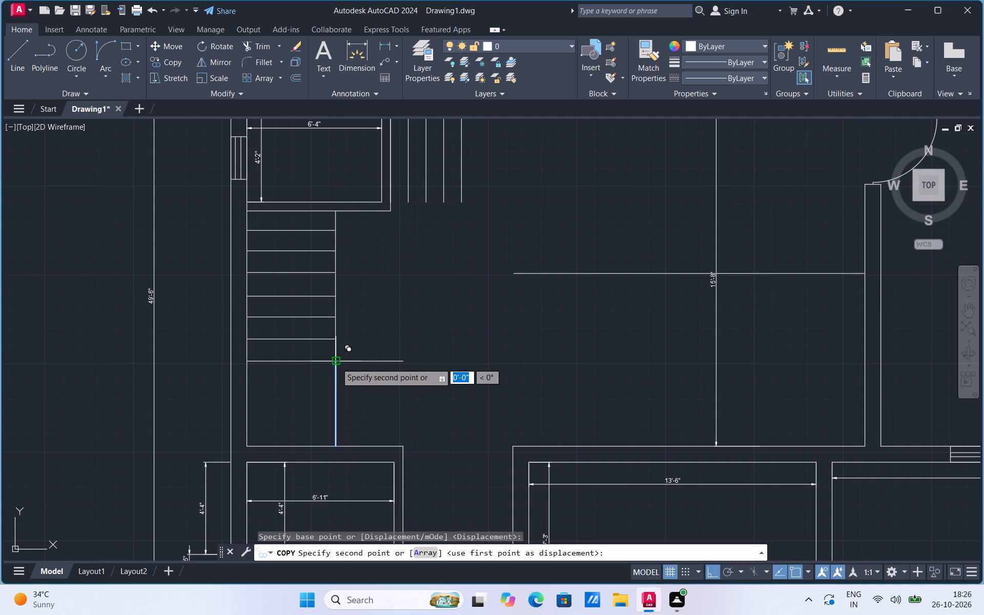
{"action": "left_click", "coordinate": [354, 364]}
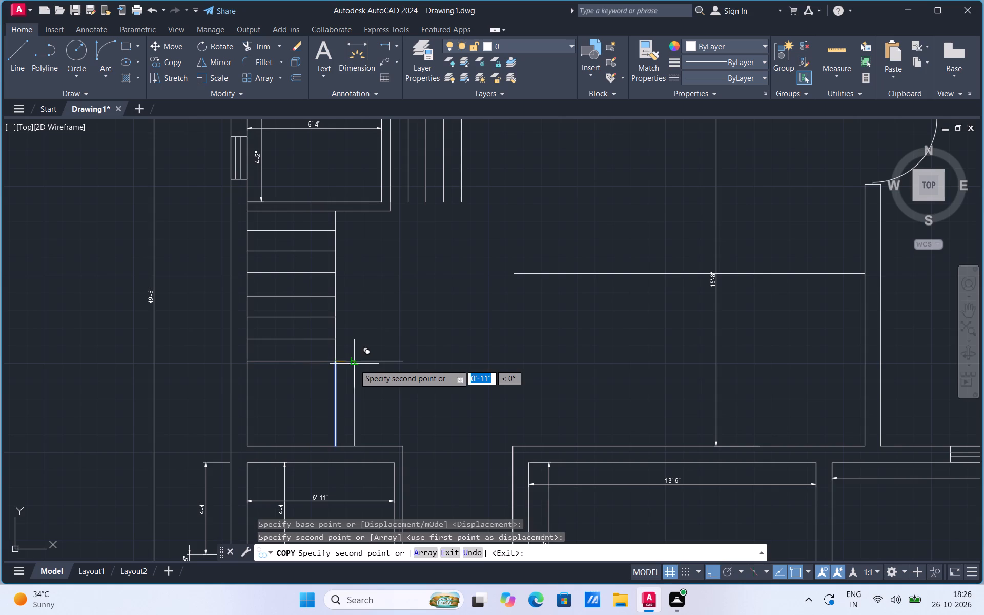
{"action": "left_click", "coordinate": [375, 362]}
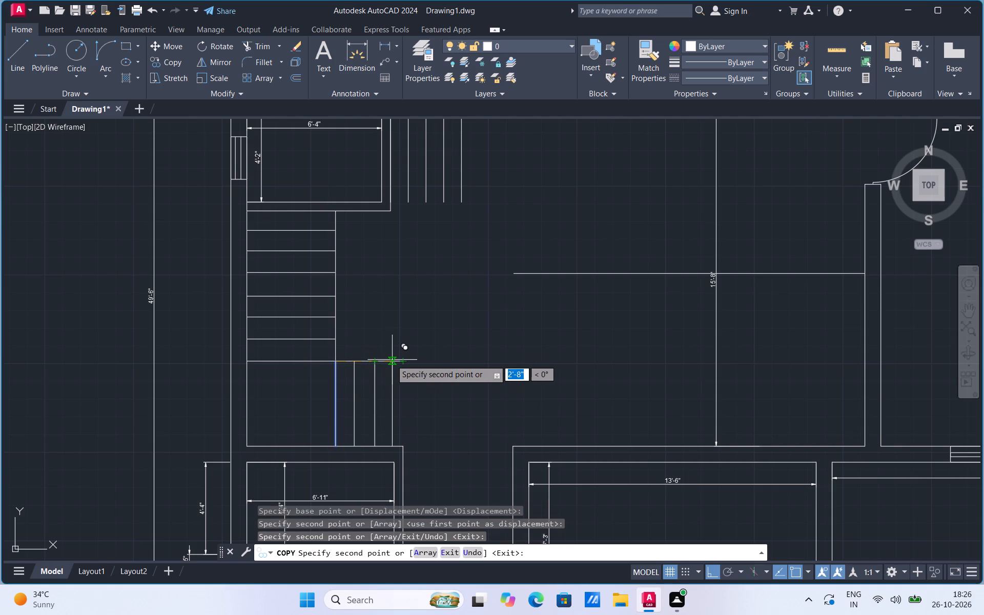
{"action": "left_click", "coordinate": [398, 358]}
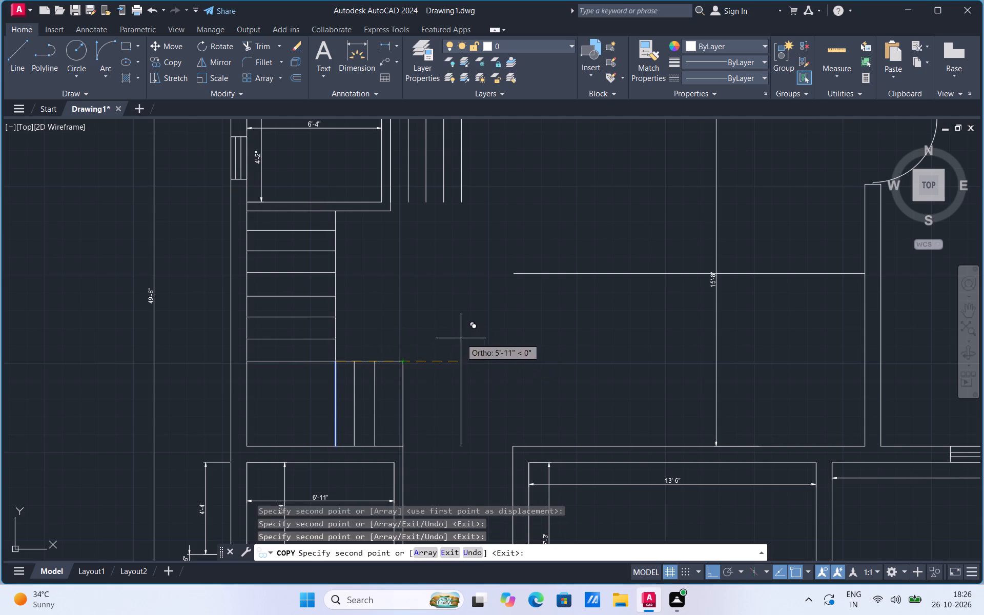
{"action": "key", "text": "Escape"}
Move the rightmost vertical tread line about 3" leftward from the wall corner of the 6'-11" room.
{"action": "scroll", "coordinate": [398, 407], "scroll_direction": "up", "scroll_amount": 2}
{"action": "left_click", "coordinate": [409, 394]}
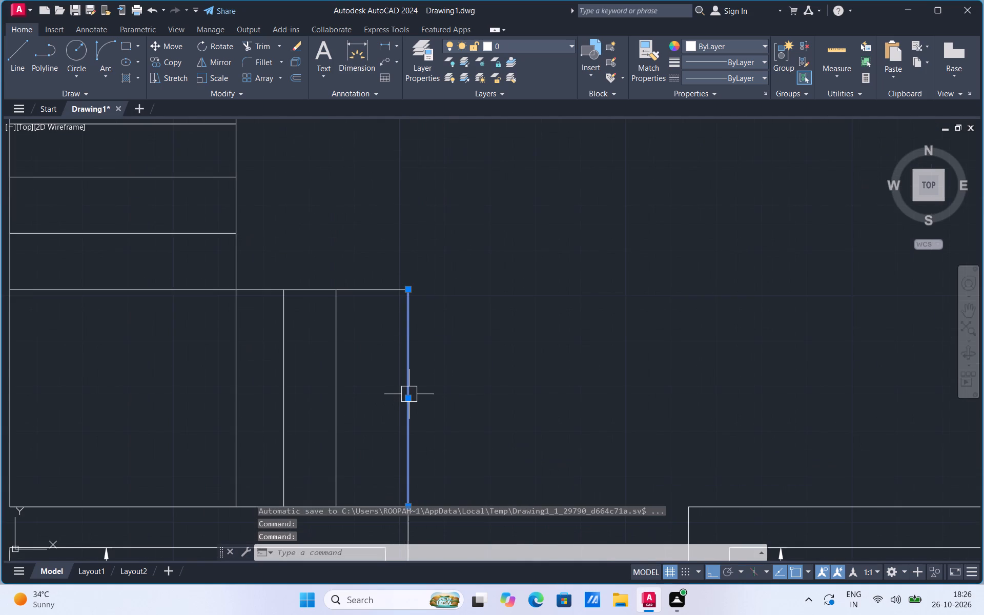
{"action": "right_click", "coordinate": [409, 394]}
{"action": "left_click", "coordinate": [453, 179]}
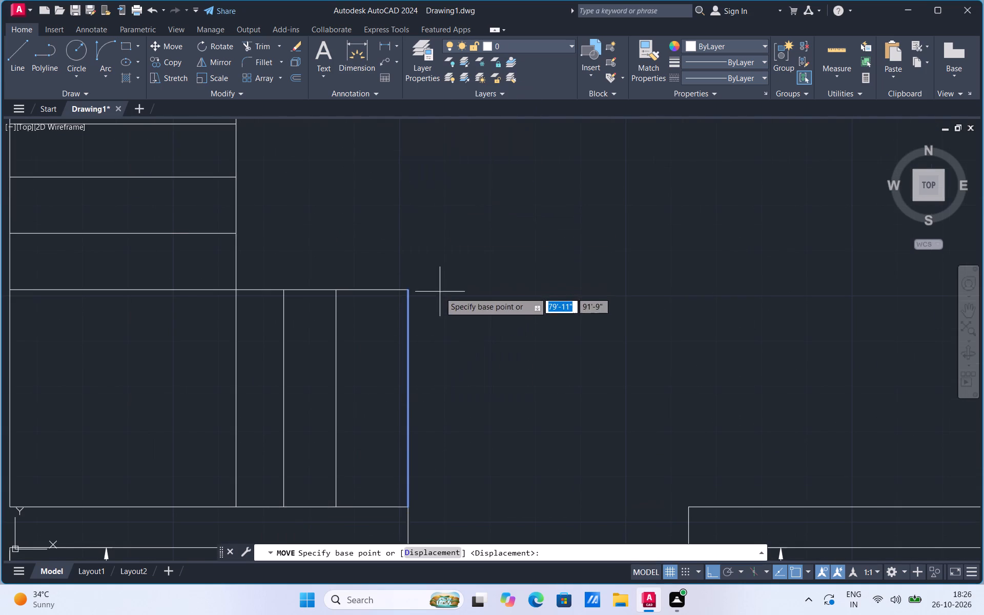
{"action": "scroll", "coordinate": [440, 294], "scroll_direction": "down", "scroll_amount": 2}
{"action": "scroll", "coordinate": [434, 392], "scroll_direction": "up", "scroll_amount": 3}
{"action": "left_click", "coordinate": [402, 335]}
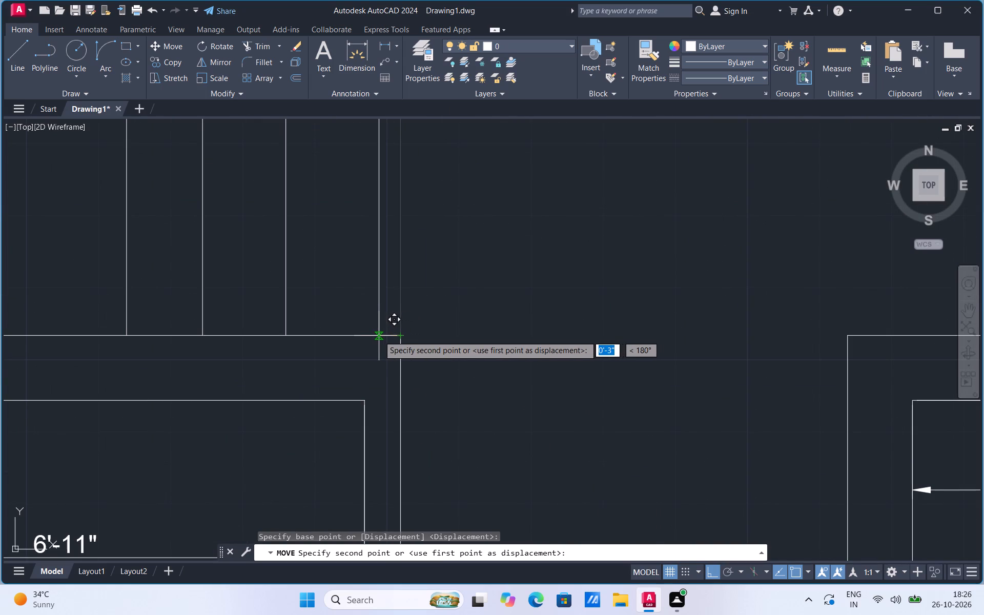
{"action": "left_click", "coordinate": [381, 336]}
{"action": "scroll", "coordinate": [417, 488], "scroll_direction": "down", "scroll_amount": 2}
Move the two middle vertical tread lines of the lower landing about 2" rightward.
{"action": "left_click", "coordinate": [368, 392]}
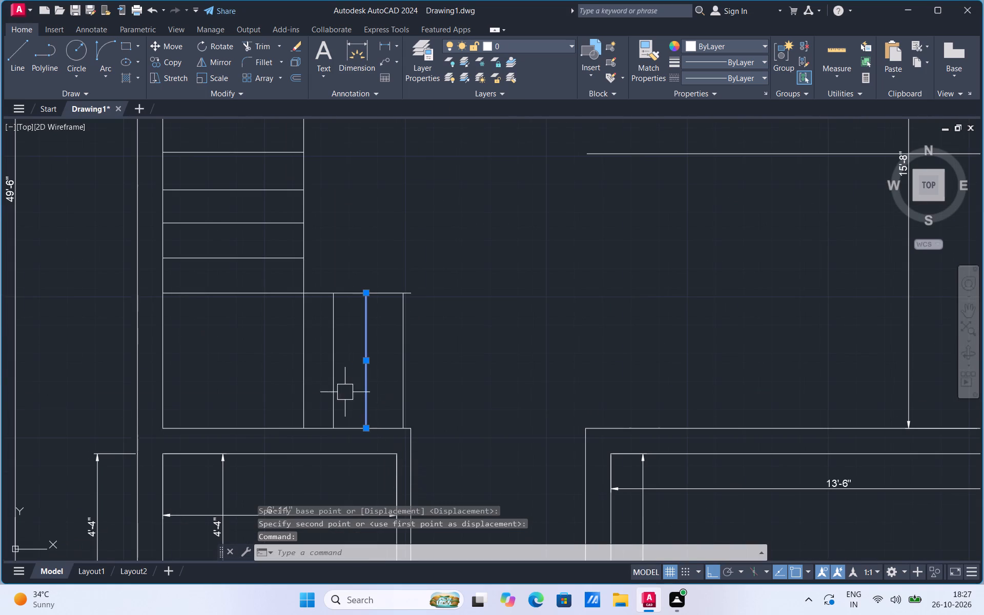
{"action": "left_click", "coordinate": [342, 394]}
{"action": "left_click", "coordinate": [331, 402]}
{"action": "right_click", "coordinate": [331, 402]}
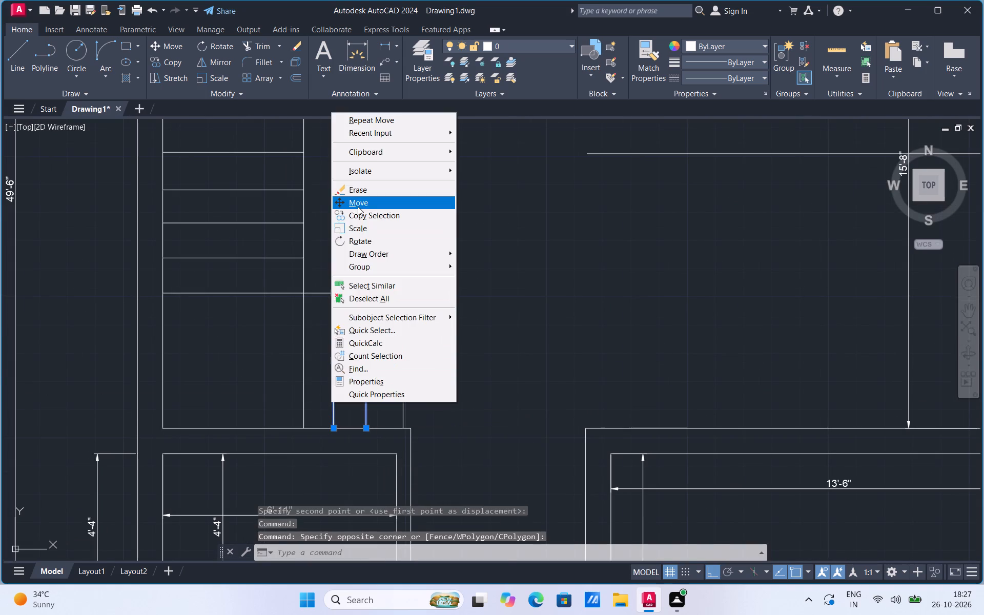
{"action": "left_click", "coordinate": [358, 206]}
{"action": "scroll", "coordinate": [362, 443], "scroll_direction": "up", "scroll_amount": 1}
{"action": "left_click", "coordinate": [368, 423]}
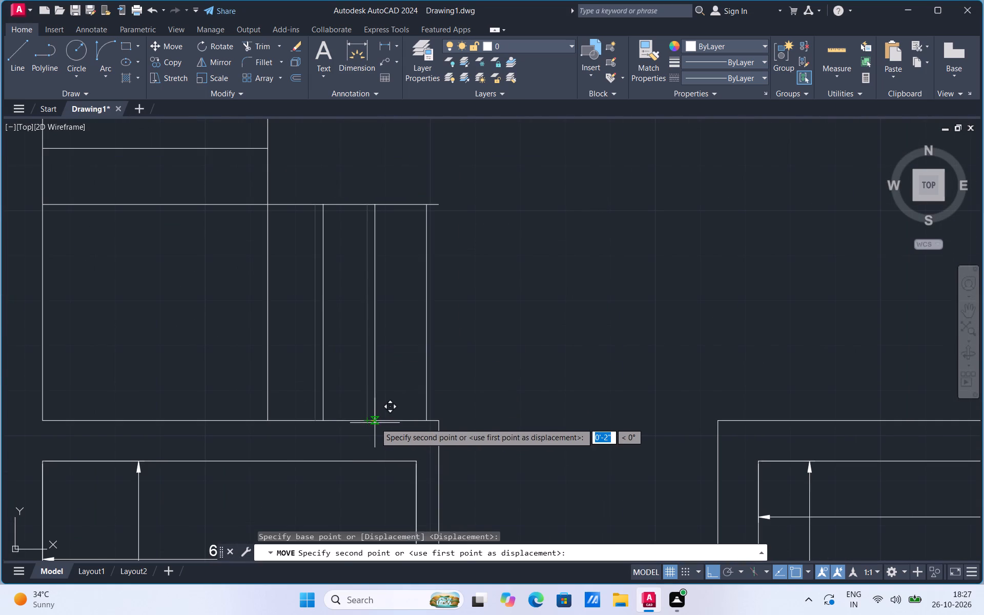
{"action": "left_click", "coordinate": [375, 421]}
{"action": "scroll", "coordinate": [357, 473], "scroll_direction": "down", "scroll_amount": 2}
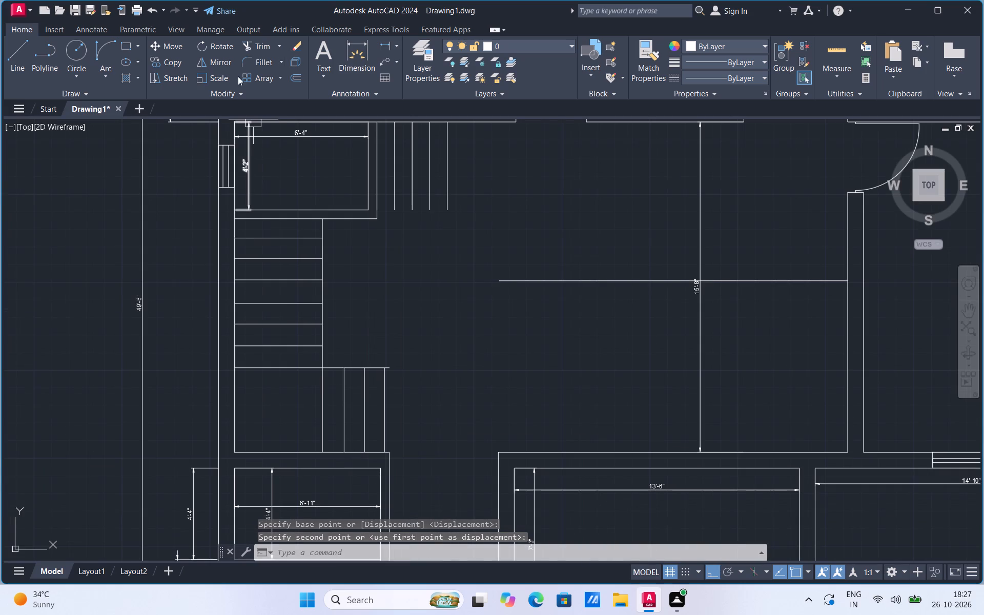
Trim the landing's horizontal line where it overhangs the rightmost vertical tread line above the 6'-11" room.
{"action": "left_click", "coordinate": [254, 51]}
{"action": "scroll", "coordinate": [399, 370], "scroll_direction": "up", "scroll_amount": 2}
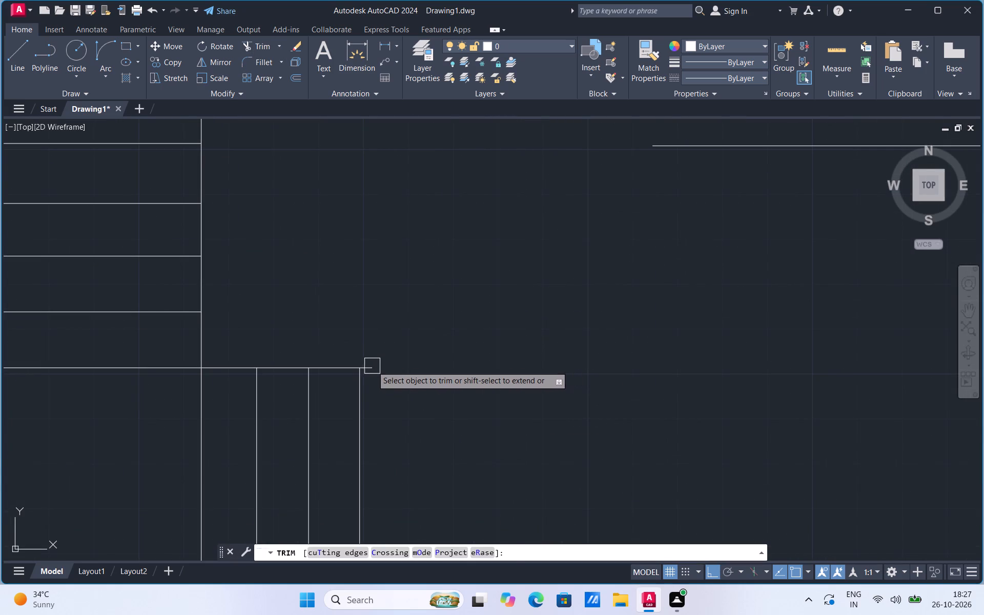
{"action": "left_click", "coordinate": [372, 366]}
{"action": "scroll", "coordinate": [460, 456], "scroll_direction": "down", "scroll_amount": 2}
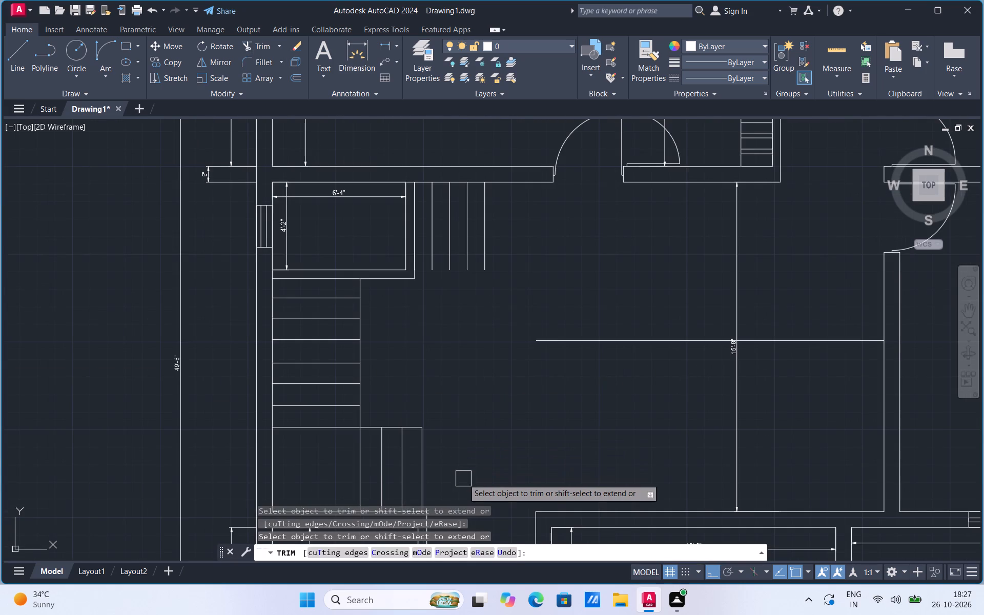
{"action": "scroll", "coordinate": [463, 479], "scroll_direction": "down", "scroll_amount": 1}
{"action": "scroll", "coordinate": [424, 351], "scroll_direction": "up", "scroll_amount": 2}
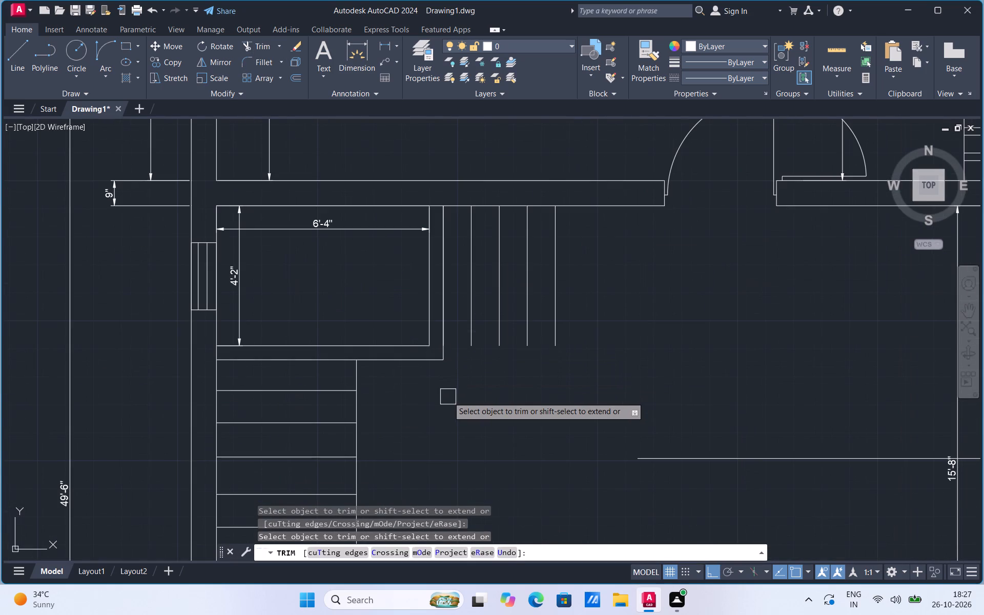
{"action": "scroll", "coordinate": [498, 319], "scroll_direction": "up", "scroll_amount": 1}
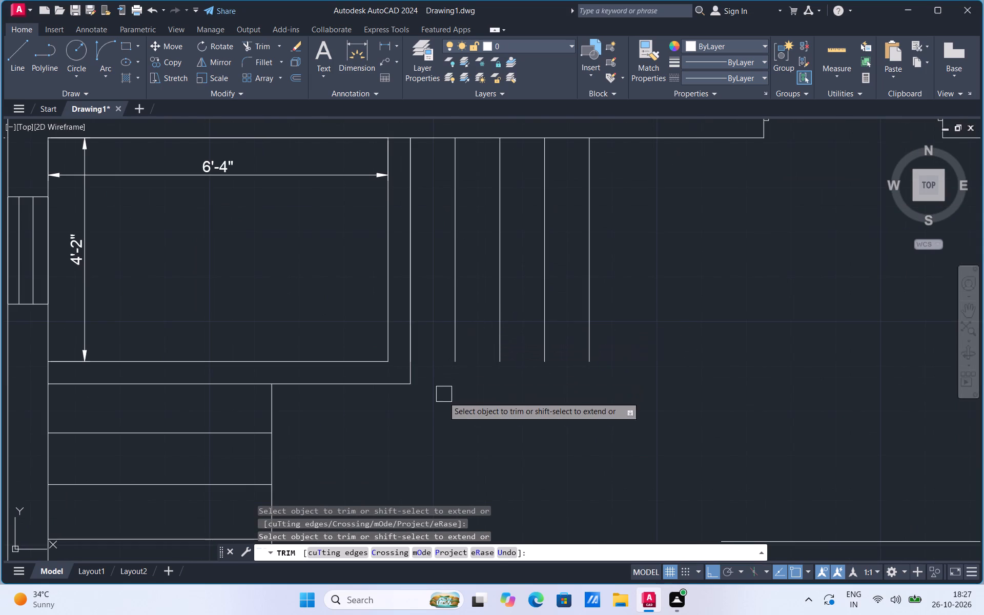
{"action": "key", "text": "Escape"}
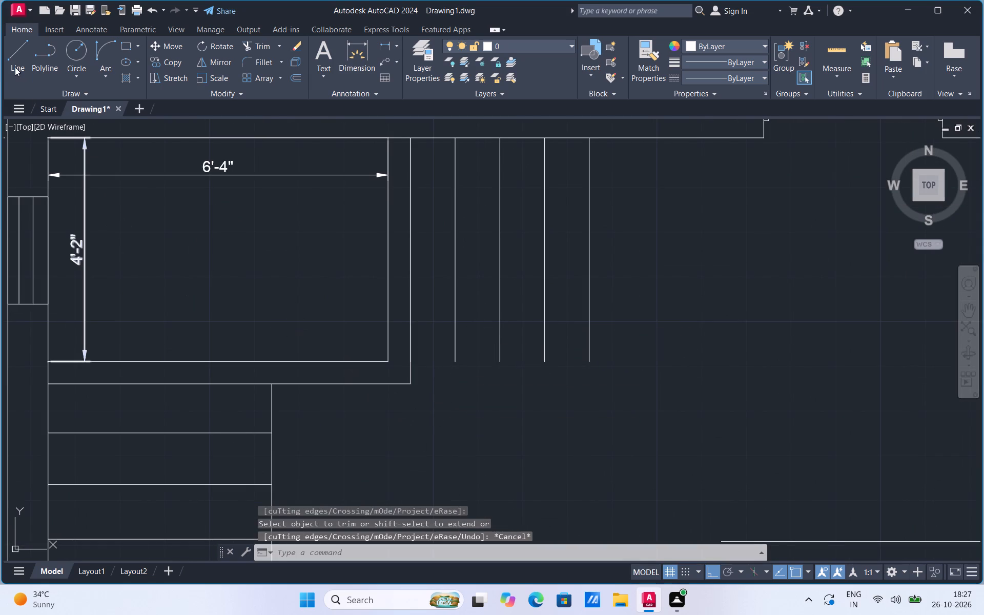
Draw a horizontal line from the 6'-4" room's inner lower-right corner to the bottom of the last vertical tread line beside it.
{"action": "left_click", "coordinate": [15, 67]}
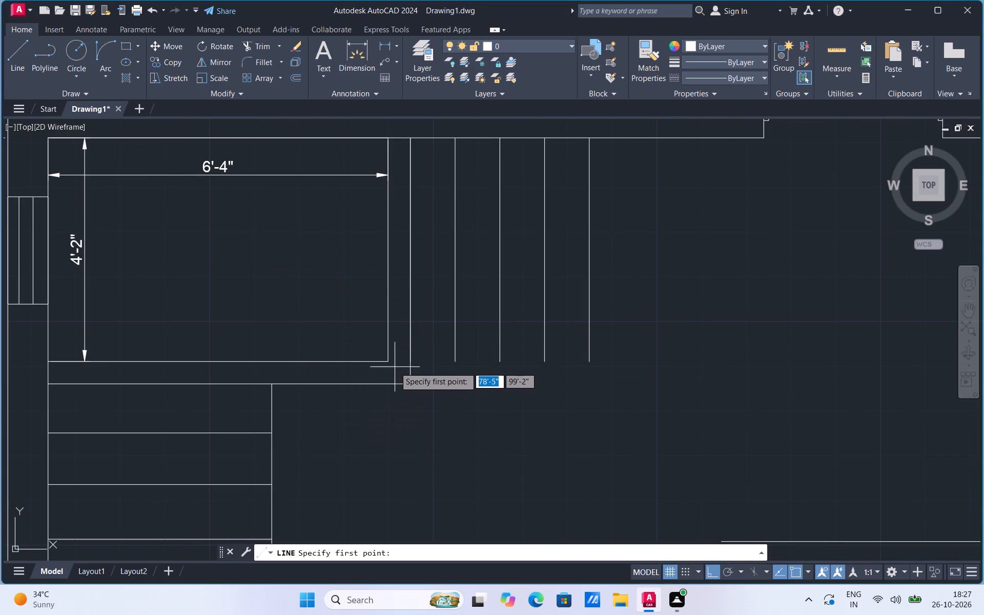
{"action": "left_click", "coordinate": [390, 362]}
{"action": "left_click", "coordinate": [587, 362]}
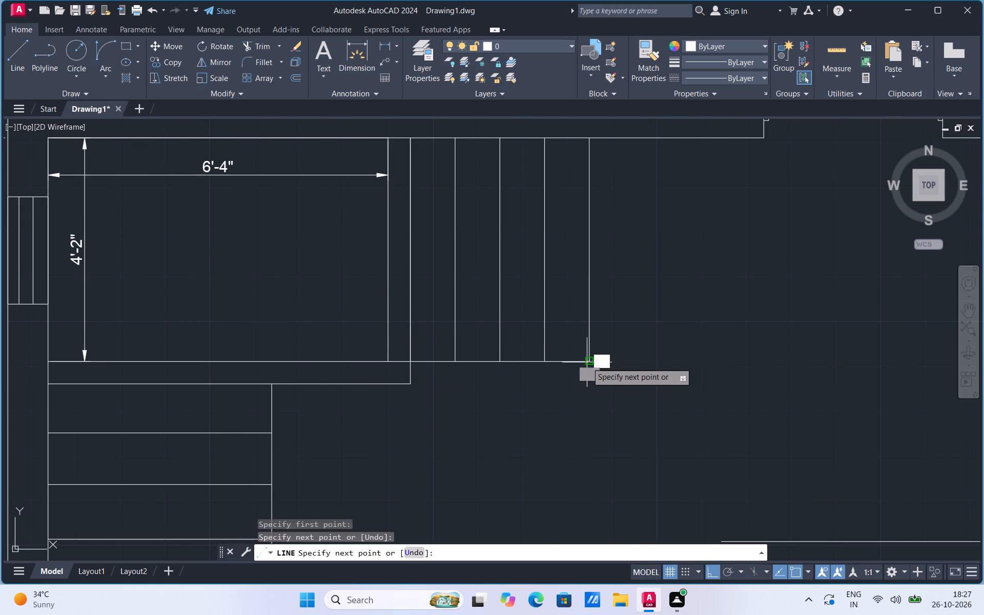
{"action": "scroll", "coordinate": [437, 488], "scroll_direction": "down", "scroll_amount": 1}
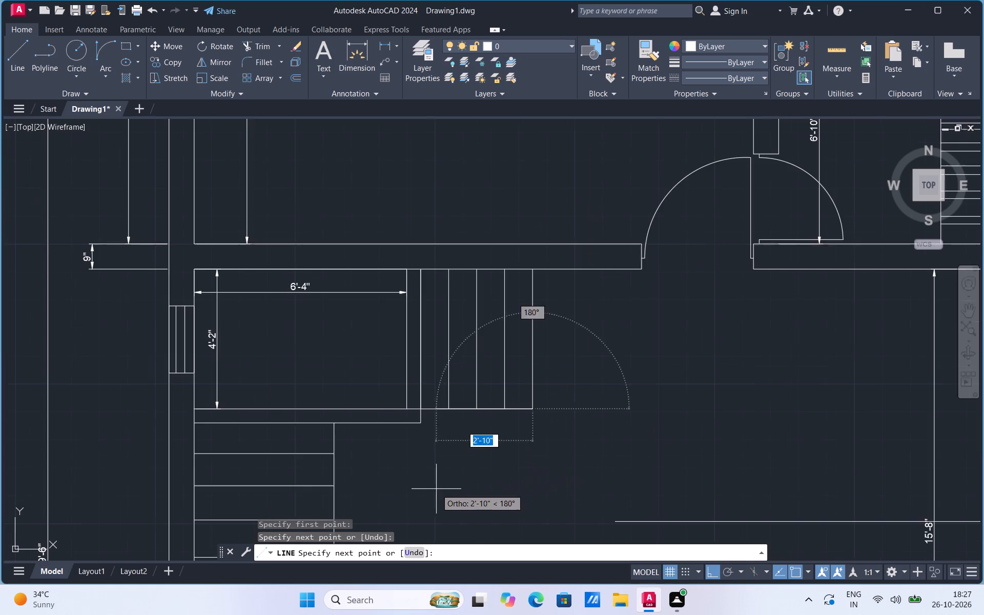
{"action": "scroll", "coordinate": [510, 441], "scroll_direction": "up", "scroll_amount": 1}
{"action": "key", "text": "Escape"}
Copy the last vertical tread line beside the 6'-4" room 10" to the right.
{"action": "left_click", "coordinate": [547, 327]}
{"action": "right_click", "coordinate": [547, 327]}
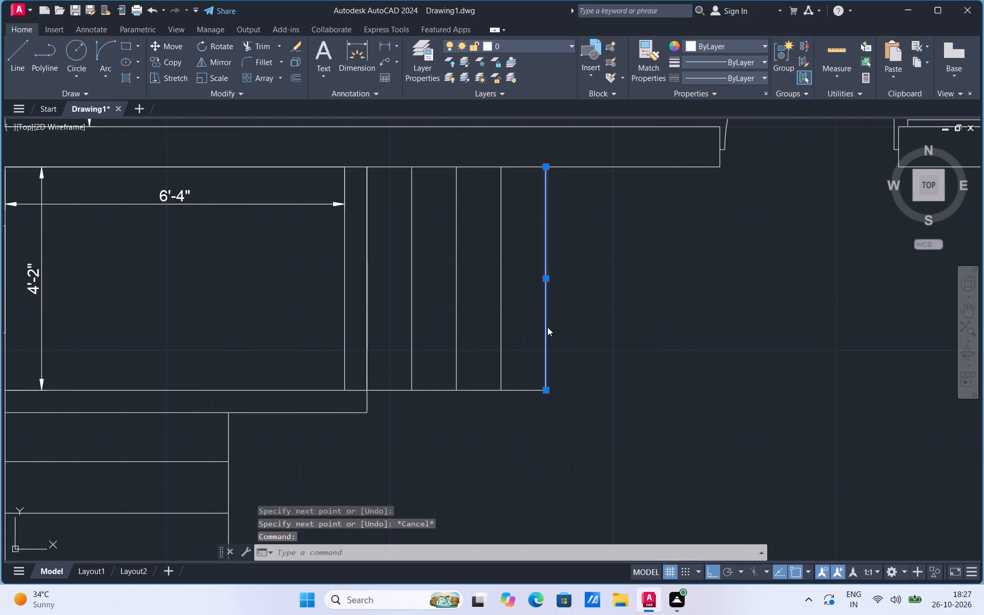
{"action": "left_click", "coordinate": [569, 126]}
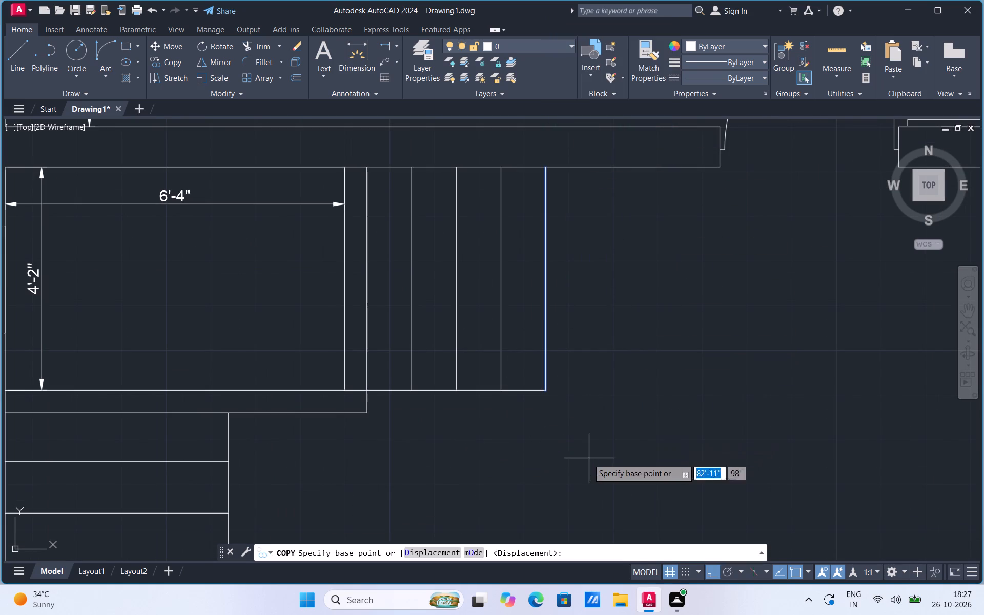
{"action": "left_click", "coordinate": [544, 386]}
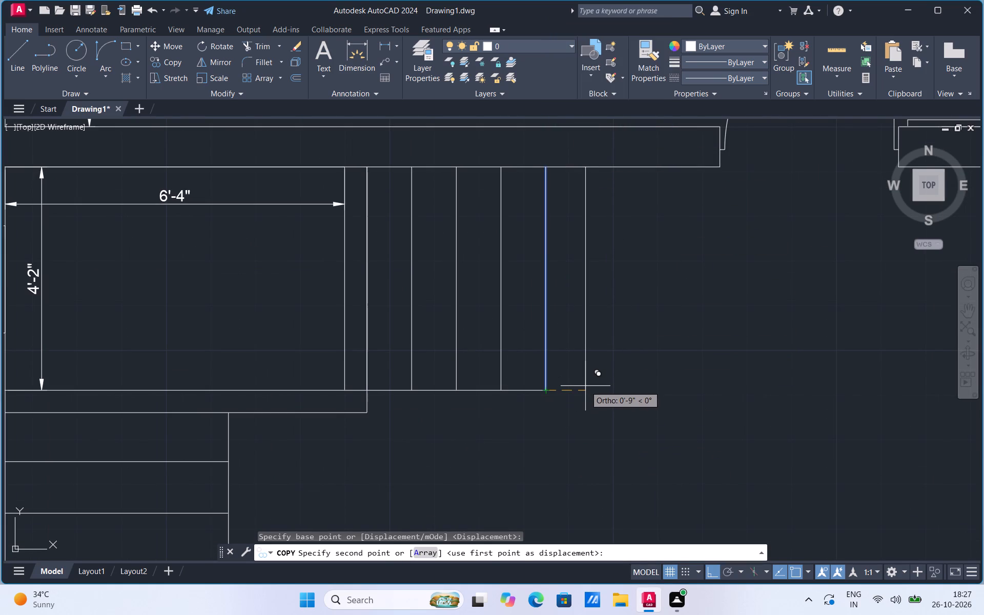
{"action": "type", "text": "10"}
{"action": "key", "text": "Return"}
{"action": "key", "text": "Escape"}
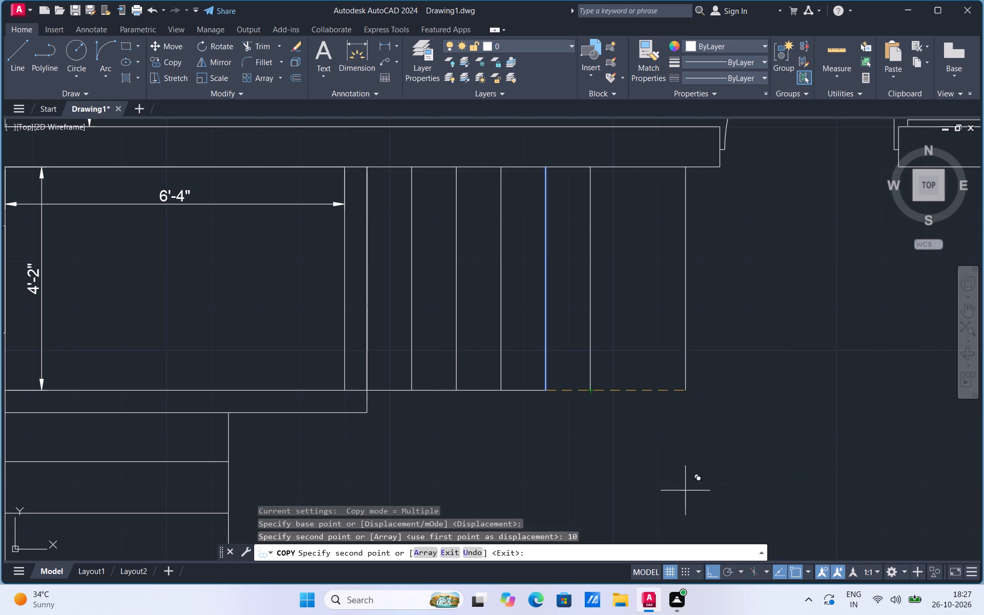
Extend the horizontal line under the upper treads to the newly copied vertical tread line.
{"action": "key", "text": "e"}
{"action": "key", "text": "x"}
{"action": "left_click", "coordinate": [721, 445]}
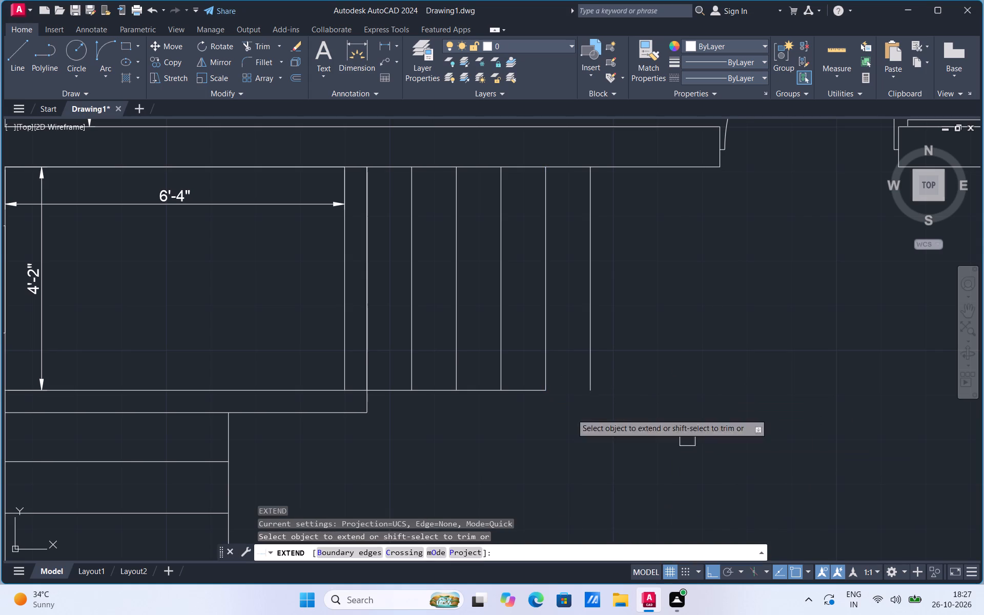
{"action": "left_click", "coordinate": [518, 388]}
{"action": "key", "text": "Escape"}
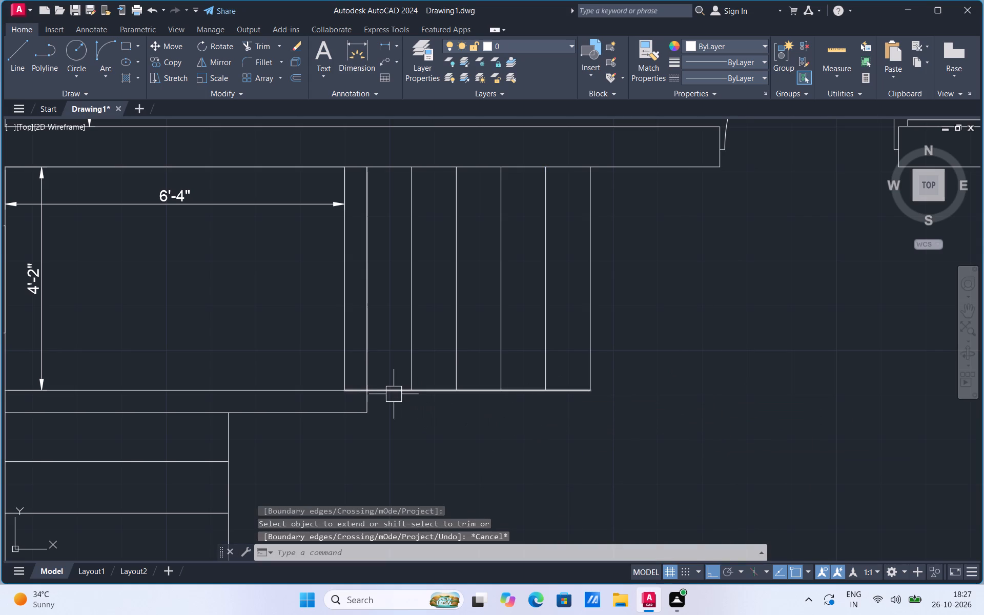
Copy the horizontal line under the upper treads a short distance downward to form a double edge.
{"action": "left_click", "coordinate": [392, 394]}
{"action": "right_click", "coordinate": [392, 394]}
{"action": "left_click", "coordinate": [412, 187]}
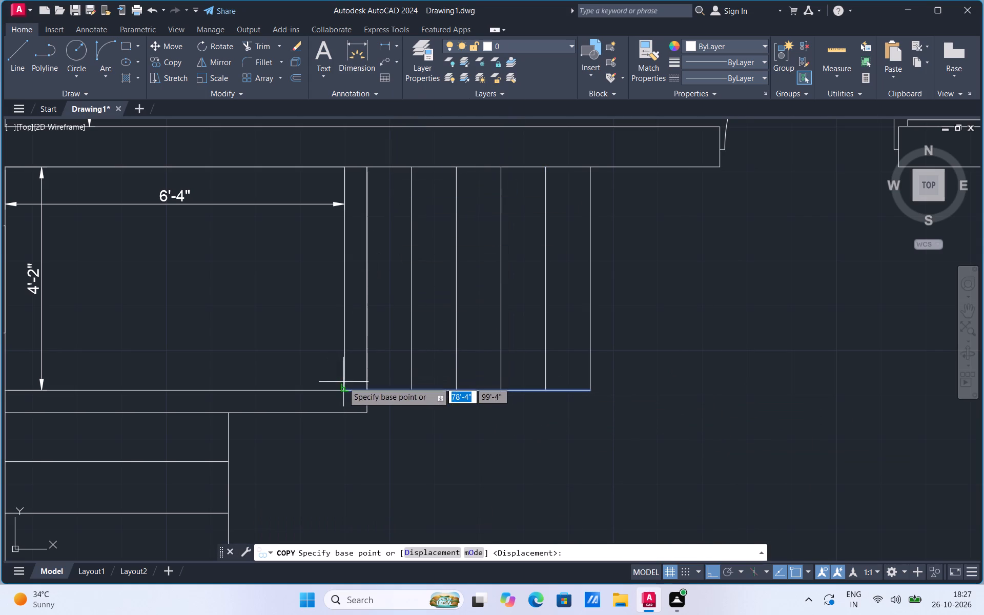
{"action": "left_click", "coordinate": [343, 389]}
{"action": "left_click", "coordinate": [344, 400]}
{"action": "key", "text": "Escape"}
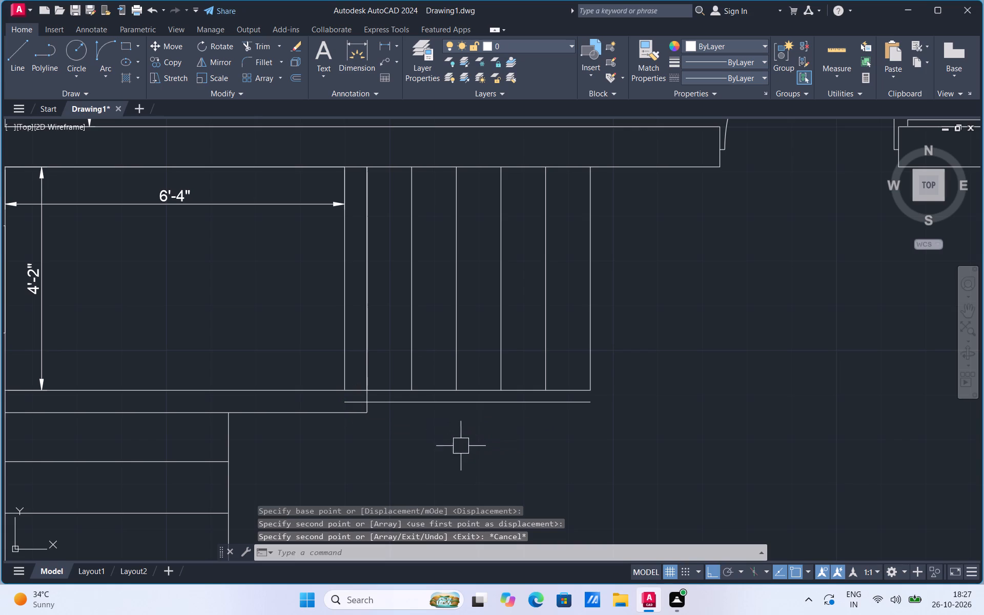
Extend the rightmost tread line and the 6'-4" room's inner right wall line down to the copied horizontal edge line.
{"action": "key", "text": "e"}
{"action": "key", "text": "x"}
{"action": "left_click", "coordinate": [539, 496]}
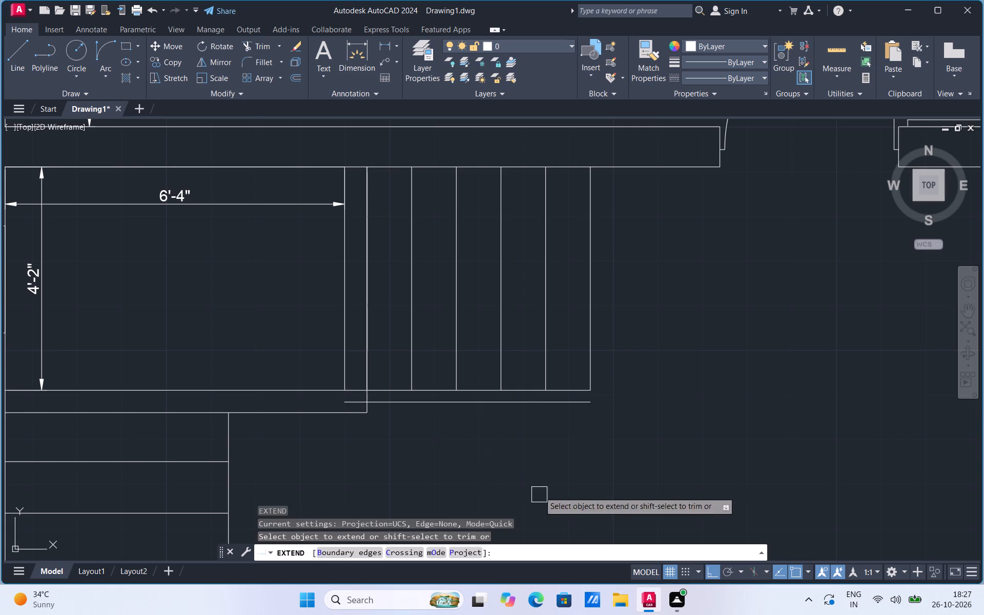
{"action": "left_click", "coordinate": [588, 367]}
{"action": "left_click", "coordinate": [344, 364]}
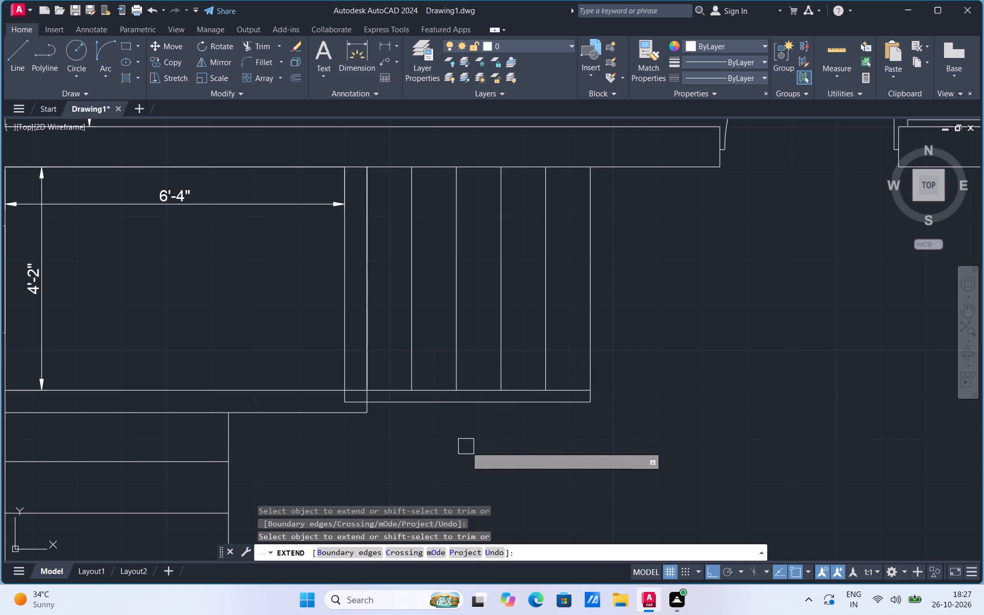
{"action": "scroll", "coordinate": [515, 440], "scroll_direction": "down", "scroll_amount": 1}
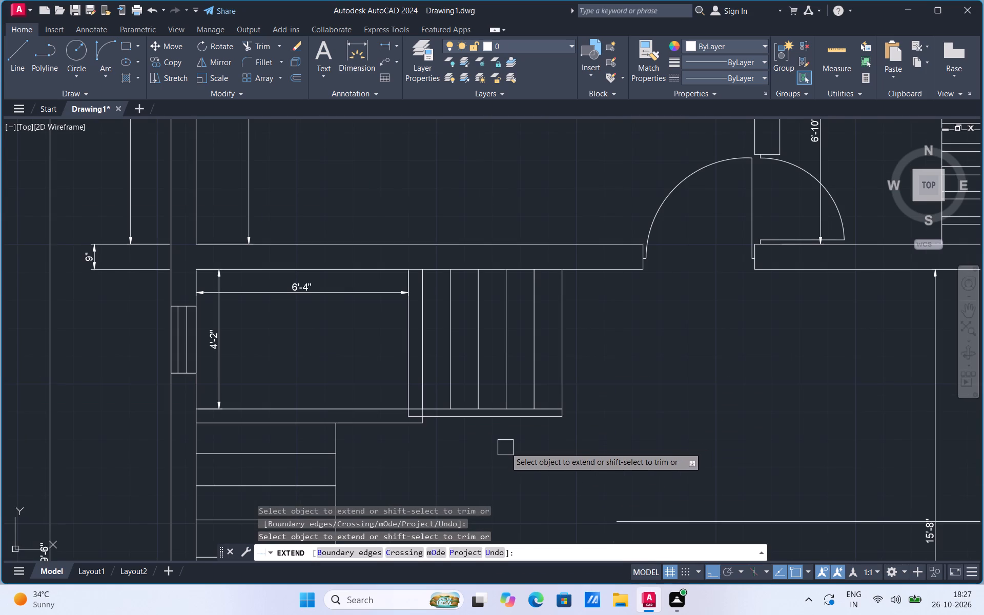
{"action": "scroll", "coordinate": [296, 360], "scroll_direction": "up", "scroll_amount": 1}
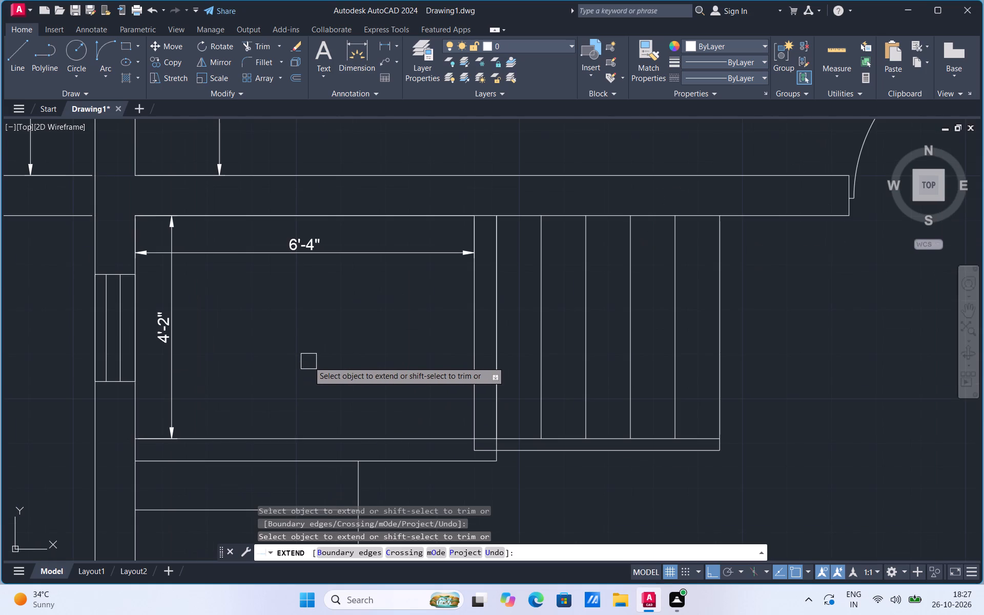
{"action": "key", "text": "Escape"}
Copy the small door above the 6'-10" deep stair room into the 9" wall at the 6'-4" room's upper-right corner.
{"action": "scroll", "coordinate": [361, 384], "scroll_direction": "down", "scroll_amount": 3}
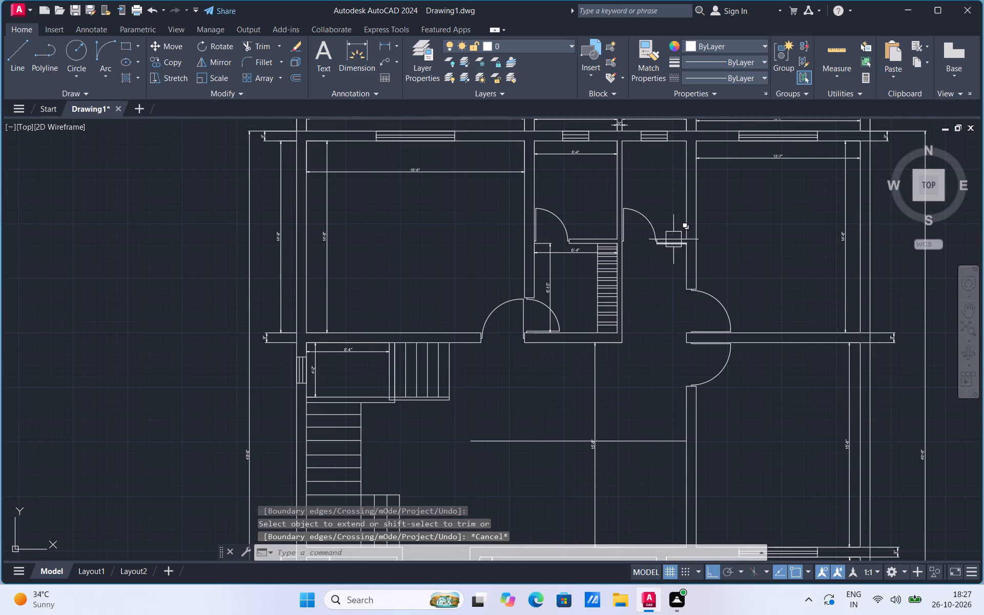
{"action": "left_click", "coordinate": [560, 221]}
{"action": "right_click", "coordinate": [560, 221]}
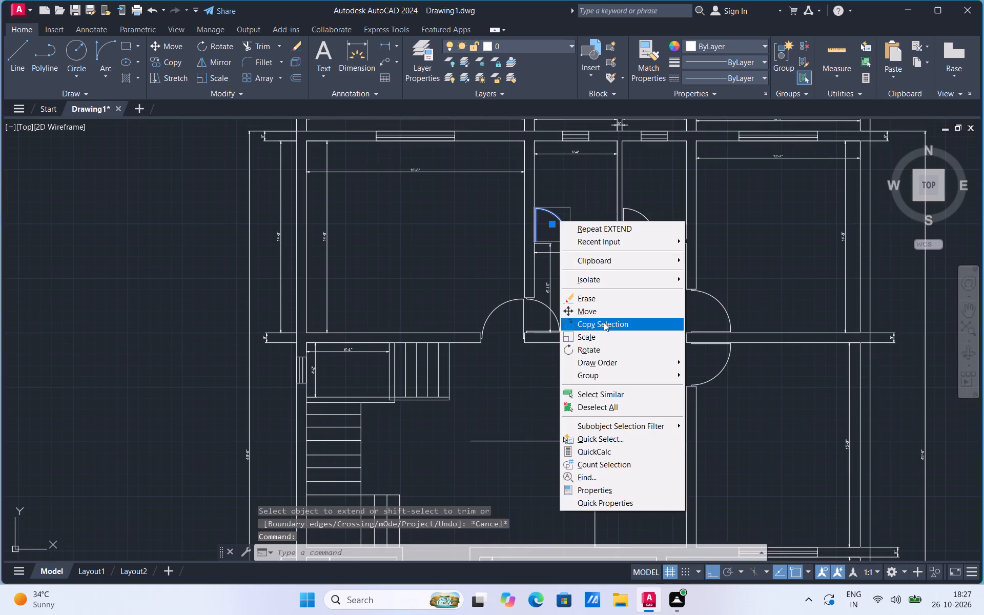
{"action": "left_click", "coordinate": [604, 322]}
{"action": "left_click", "coordinate": [566, 240]}
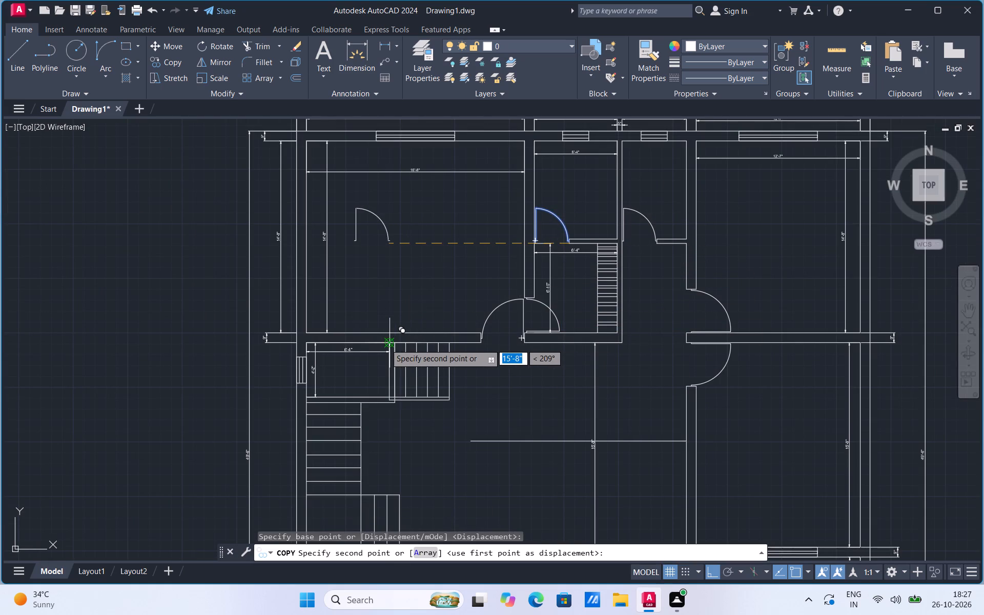
{"action": "scroll", "coordinate": [387, 343], "scroll_direction": "up", "scroll_amount": 2}
{"action": "left_click", "coordinate": [395, 339]}
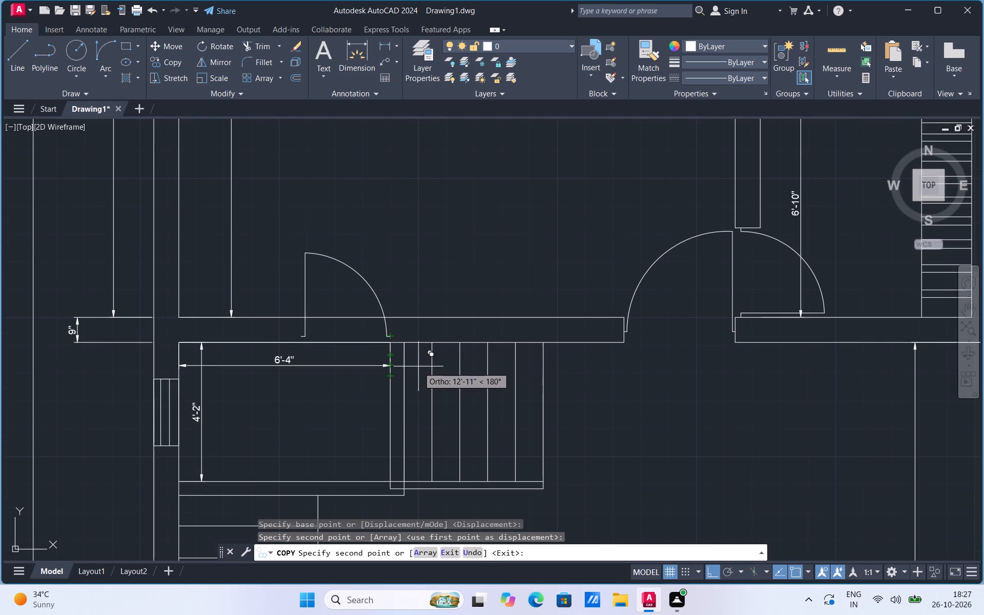
{"action": "key", "text": "Escape"}
Mirror the copied door downward across its horizontal base into the 6'-4" room, erasing the source door.
{"action": "left_click", "coordinate": [371, 283]}
{"action": "type", "text": "MI"}
{"action": "left_click", "coordinate": [421, 314]}
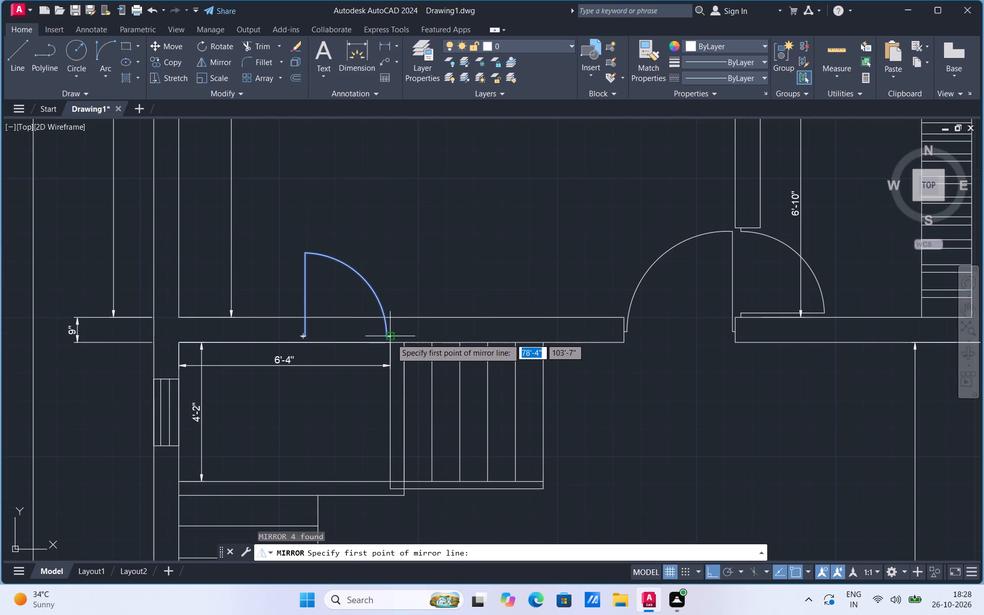
{"action": "left_click", "coordinate": [391, 333]}
{"action": "left_click", "coordinate": [309, 338]}
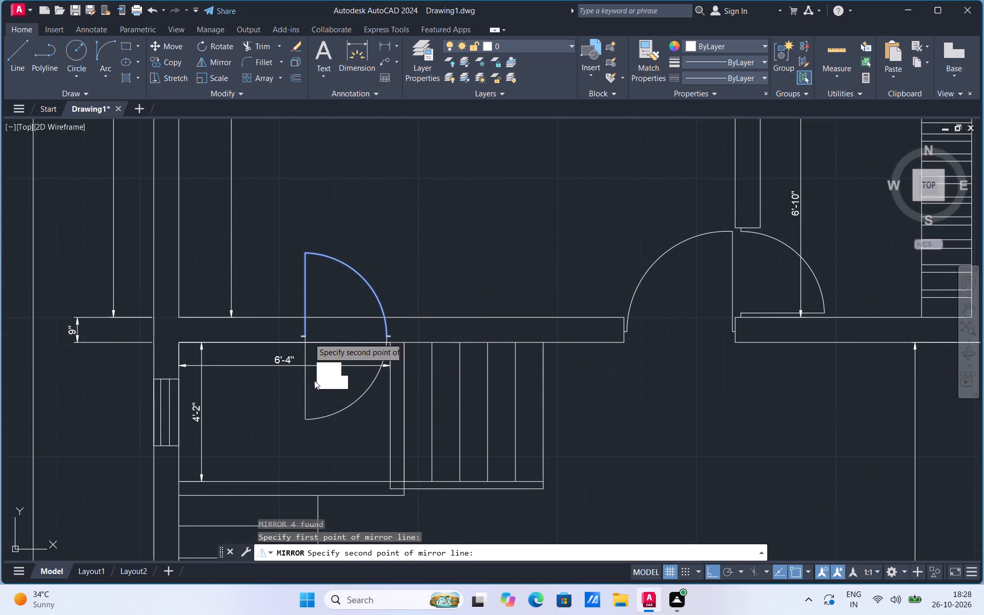
{"action": "left_click_drag", "start_coordinate": [321, 369], "coordinate": [309, 338]}
Rotate the mirrored door a quarter turn clockwise about its right end at the 6'-4" room's right wall line.
{"action": "left_click", "coordinate": [348, 399]}
{"action": "right_click", "coordinate": [348, 399]}
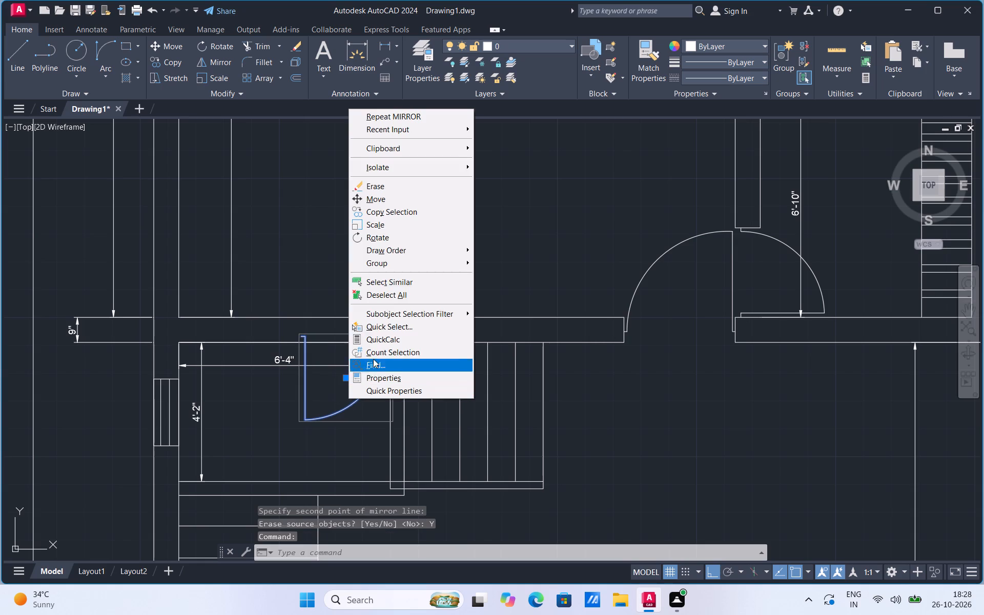
{"action": "left_click", "coordinate": [381, 236]}
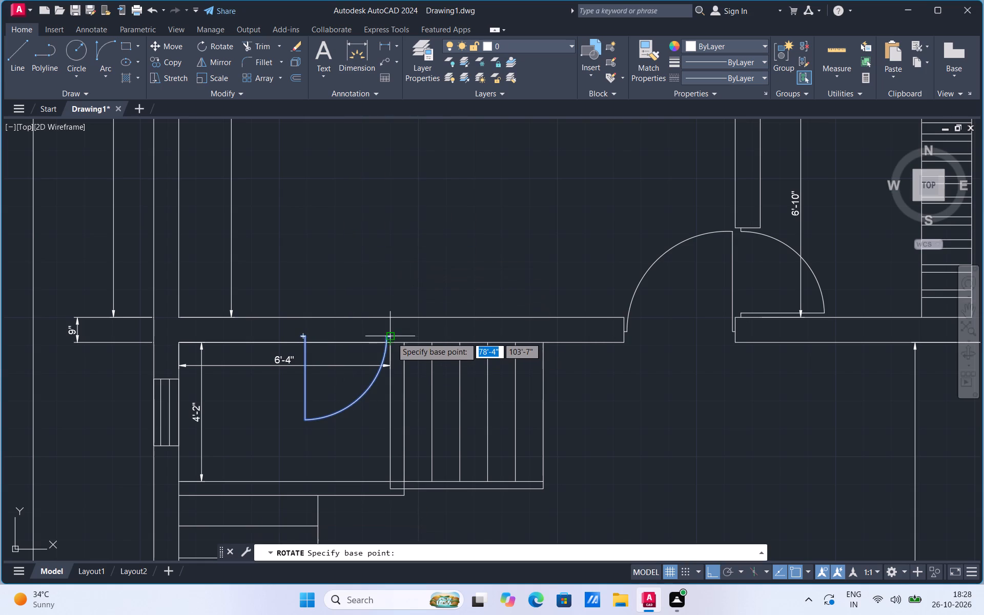
{"action": "left_click", "coordinate": [392, 336]}
{"action": "left_click", "coordinate": [387, 359]}
{"action": "left_click", "coordinate": [376, 340]}
{"action": "left_click", "coordinate": [377, 332]}
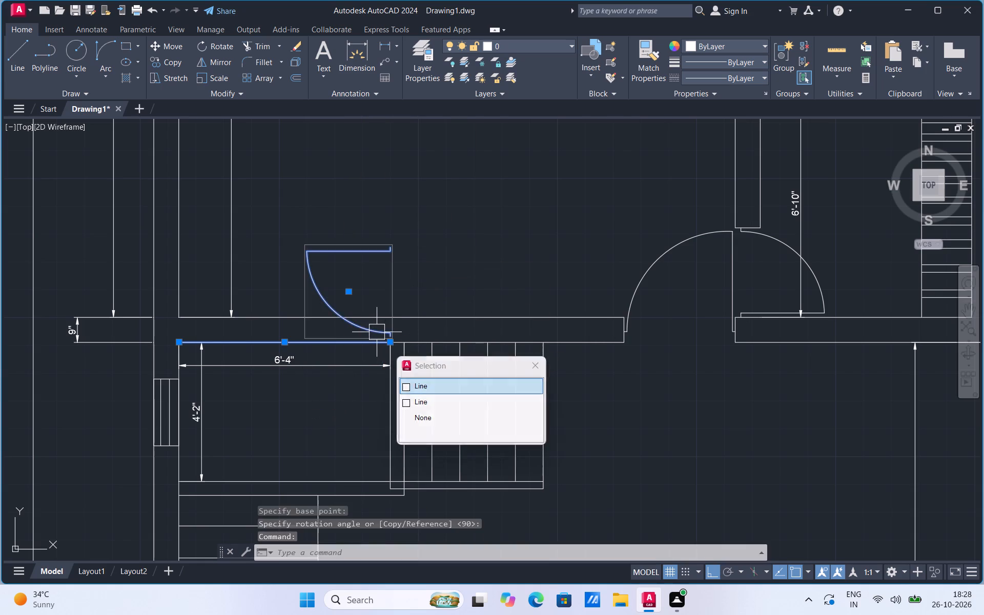
{"action": "key", "text": "Escape"}
Move the rotated door down from its upper hinge end to where the 6'-4" room's outer right wall line meets the 9" wall.
{"action": "left_click", "coordinate": [373, 250]}
{"action": "right_click", "coordinate": [373, 250]}
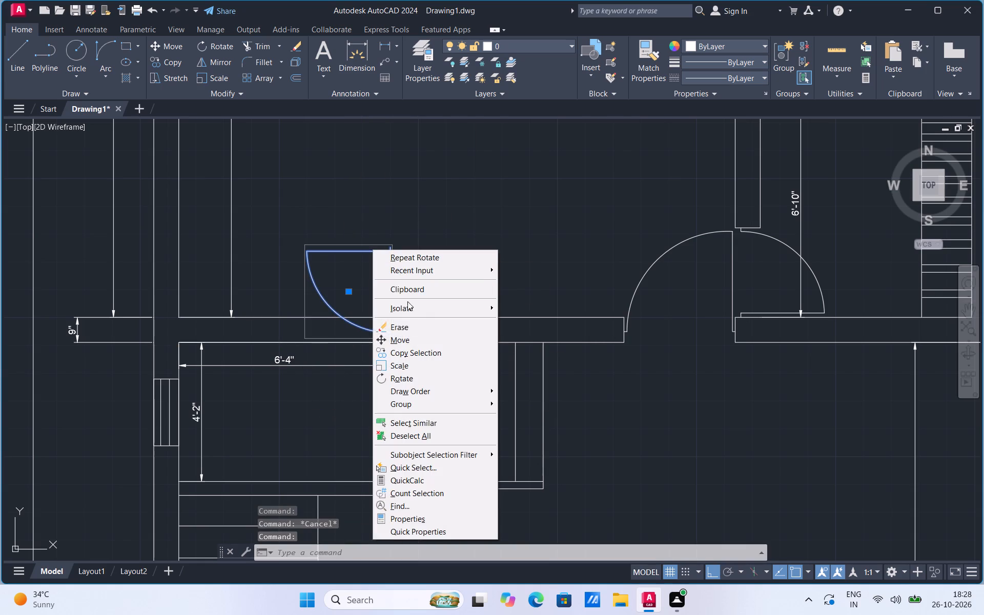
{"action": "left_click", "coordinate": [407, 338]}
{"action": "left_click", "coordinate": [387, 247]}
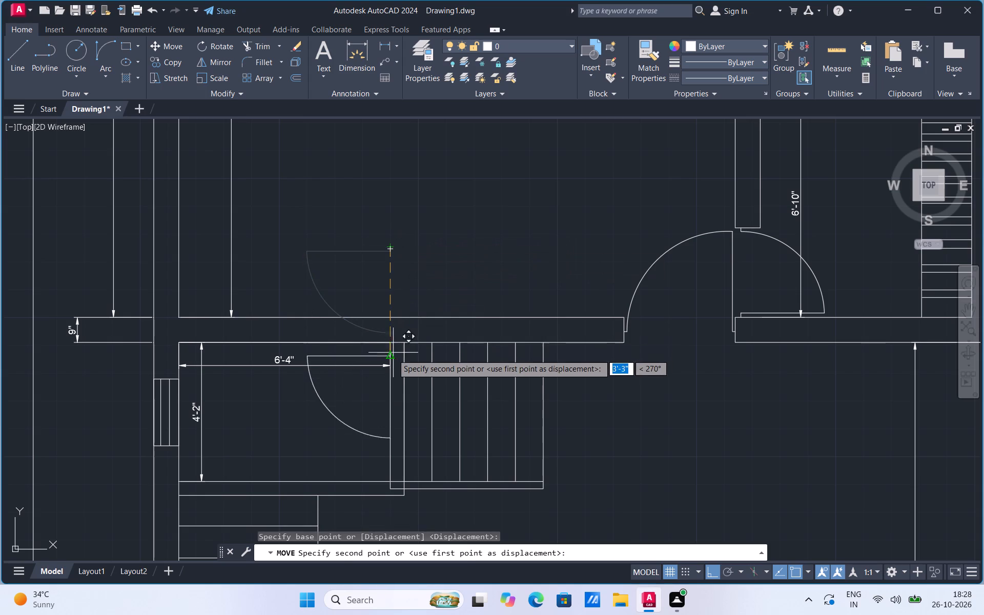
{"action": "scroll", "coordinate": [394, 347], "scroll_direction": "up", "scroll_amount": 2}
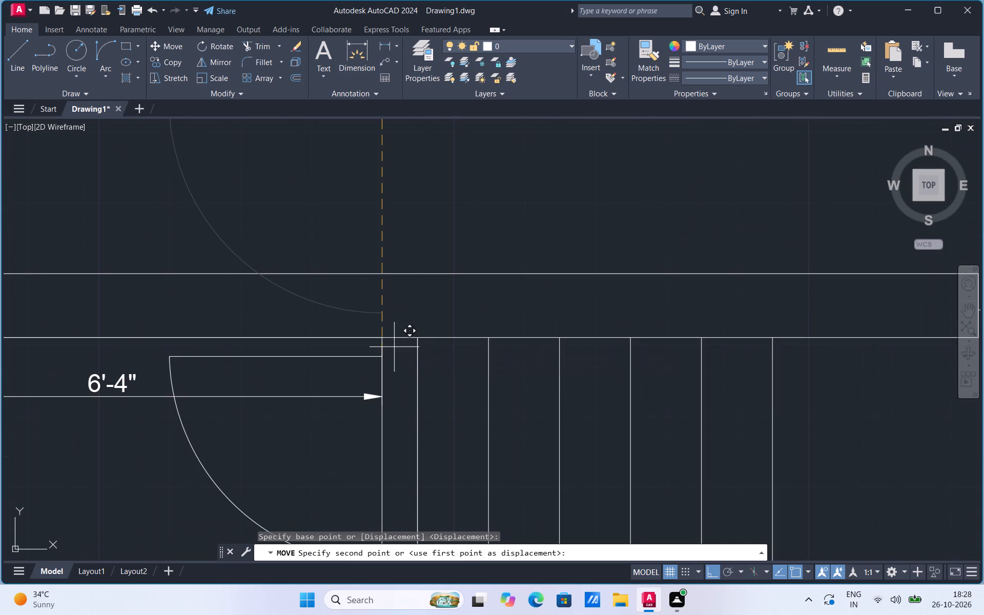
{"action": "left_click", "coordinate": [418, 337]}
{"action": "scroll", "coordinate": [477, 372], "scroll_direction": "down", "scroll_amount": 3}
{"action": "scroll", "coordinate": [445, 408], "scroll_direction": "up", "scroll_amount": 1}
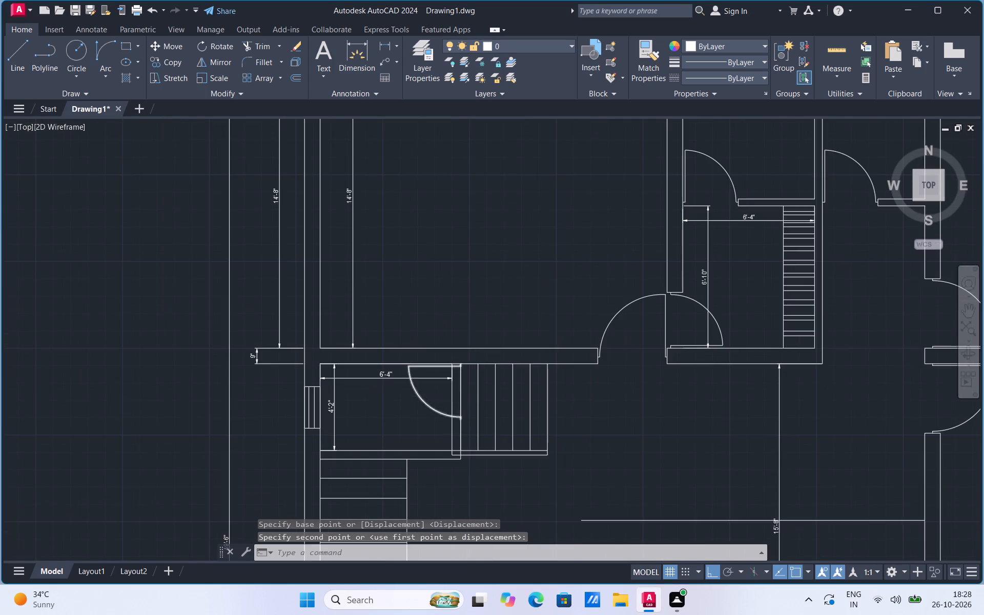
Move the door horizontally so its upper end meets the top of the 6'-4" room's inner right wall line.
{"action": "scroll", "coordinate": [445, 408], "scroll_direction": "up", "scroll_amount": 1}
{"action": "left_click", "coordinate": [431, 419]}
{"action": "right_click", "coordinate": [431, 419]}
{"action": "left_click", "coordinate": [473, 216]}
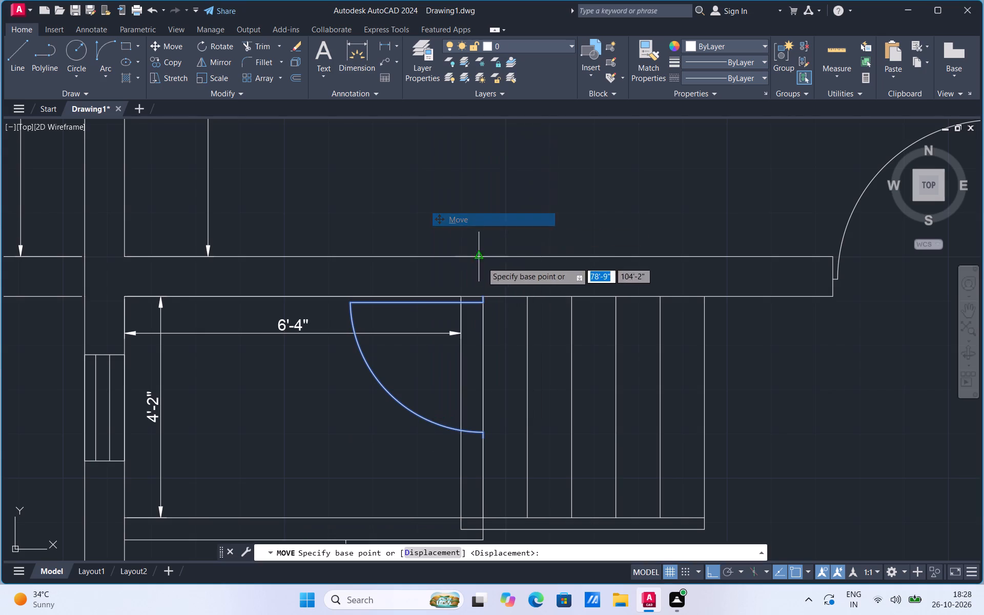
{"action": "scroll", "coordinate": [494, 274], "scroll_direction": "up", "scroll_amount": 1}
{"action": "left_click", "coordinate": [476, 309]}
{"action": "left_click", "coordinate": [438, 306]}
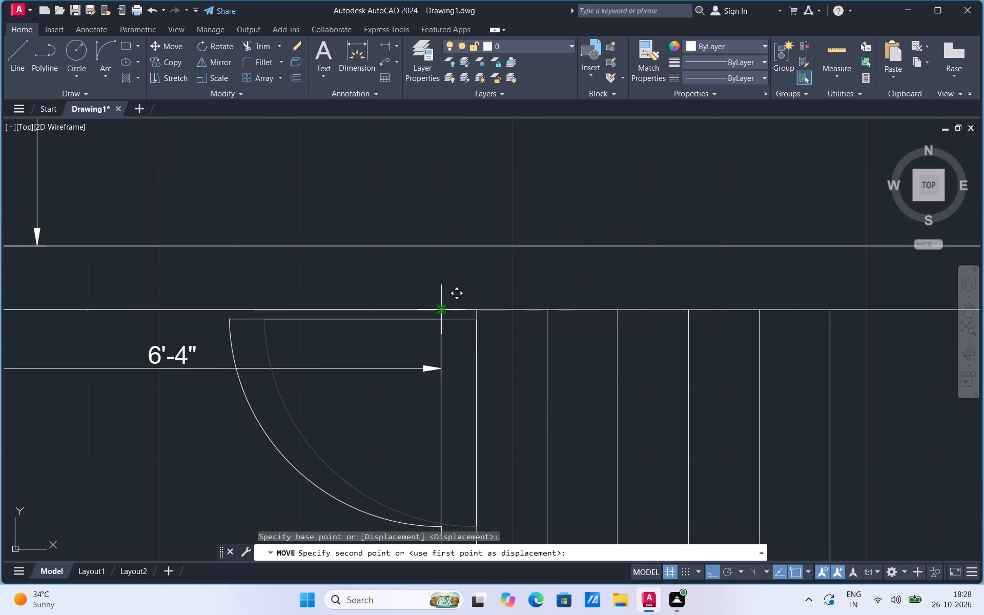
Draw a rectangle about 3" by 3" between the two right wall lines, starting at the door's upper end.
{"action": "scroll", "coordinate": [438, 306], "scroll_direction": "up", "scroll_amount": 3}
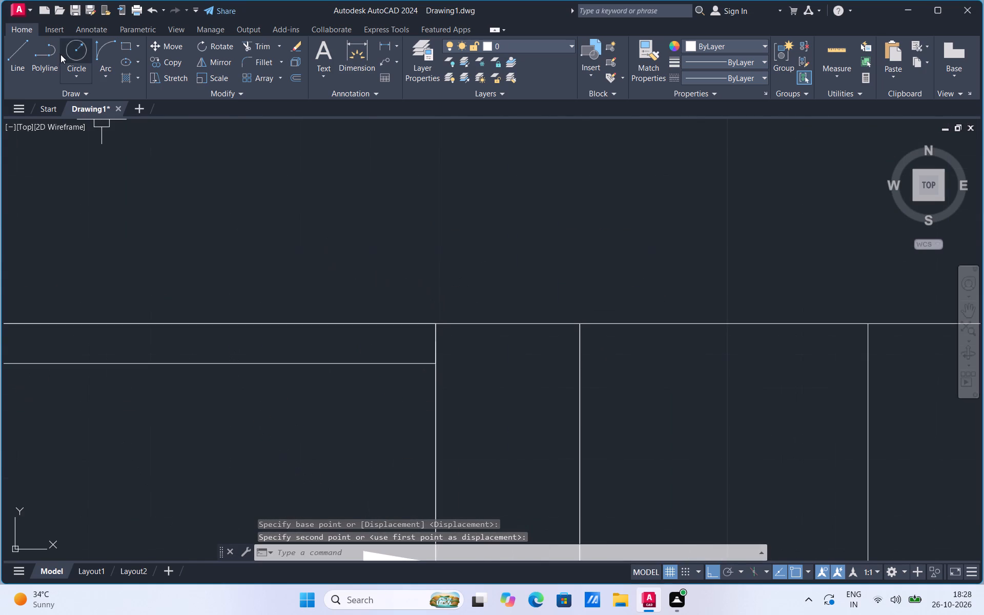
{"action": "left_click", "coordinate": [137, 47]}
{"action": "left_click", "coordinate": [131, 74]}
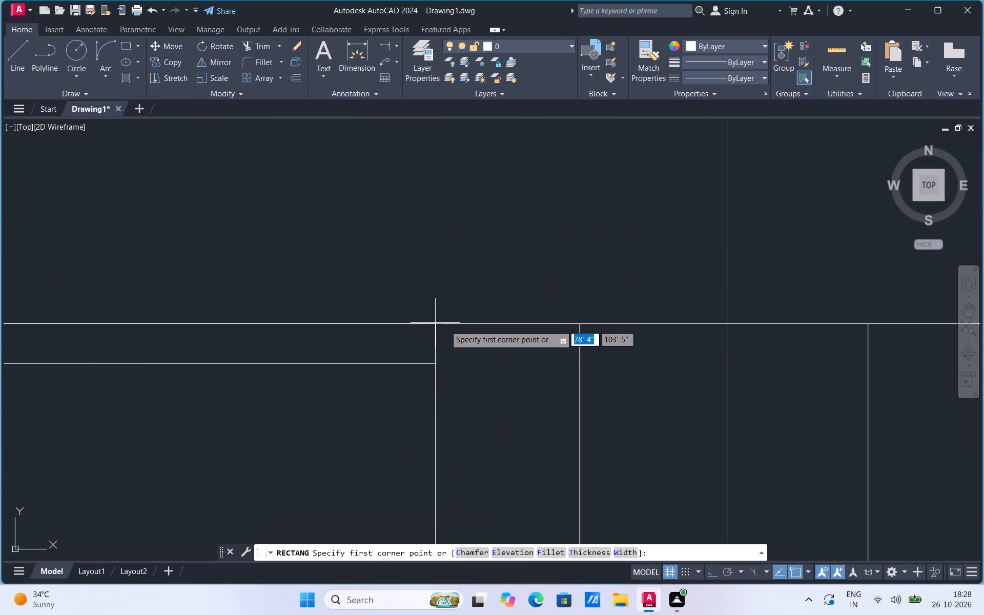
{"action": "left_click", "coordinate": [438, 324]}
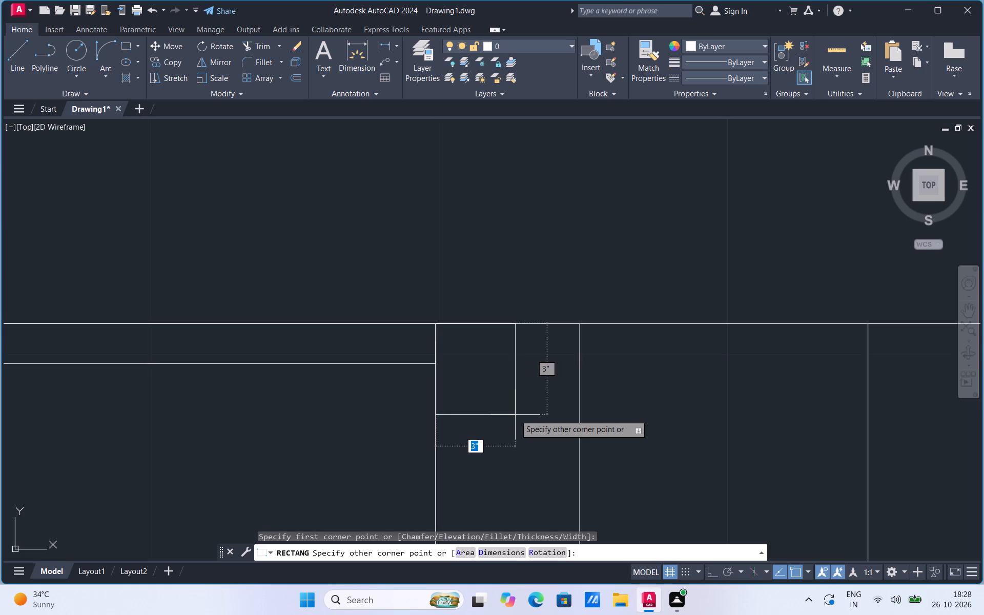
{"action": "left_click", "coordinate": [515, 415]}
{"action": "scroll", "coordinate": [478, 230], "scroll_direction": "down", "scroll_amount": 3}
{"action": "scroll", "coordinate": [493, 273], "scroll_direction": "down", "scroll_amount": 2}
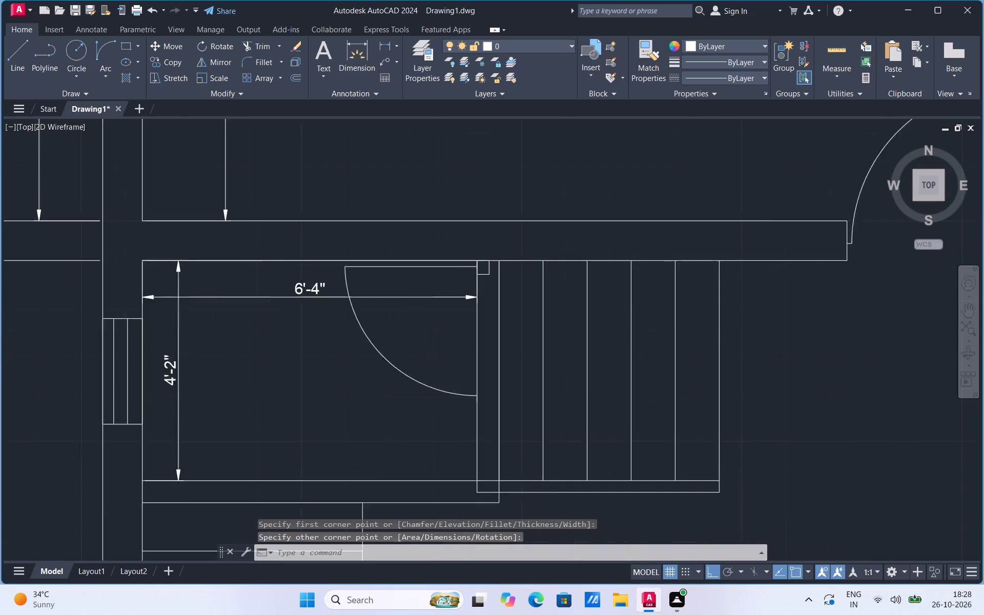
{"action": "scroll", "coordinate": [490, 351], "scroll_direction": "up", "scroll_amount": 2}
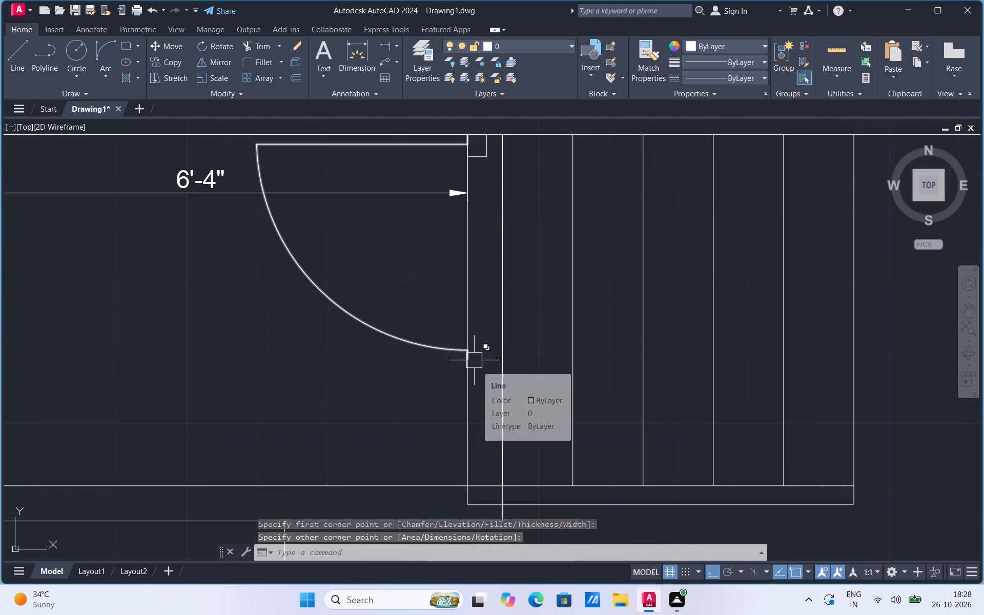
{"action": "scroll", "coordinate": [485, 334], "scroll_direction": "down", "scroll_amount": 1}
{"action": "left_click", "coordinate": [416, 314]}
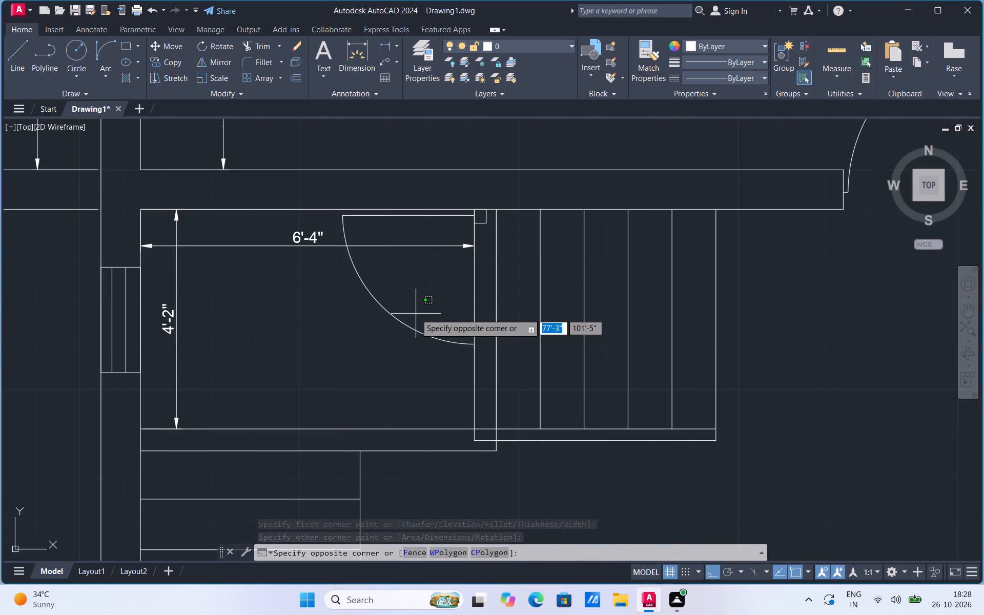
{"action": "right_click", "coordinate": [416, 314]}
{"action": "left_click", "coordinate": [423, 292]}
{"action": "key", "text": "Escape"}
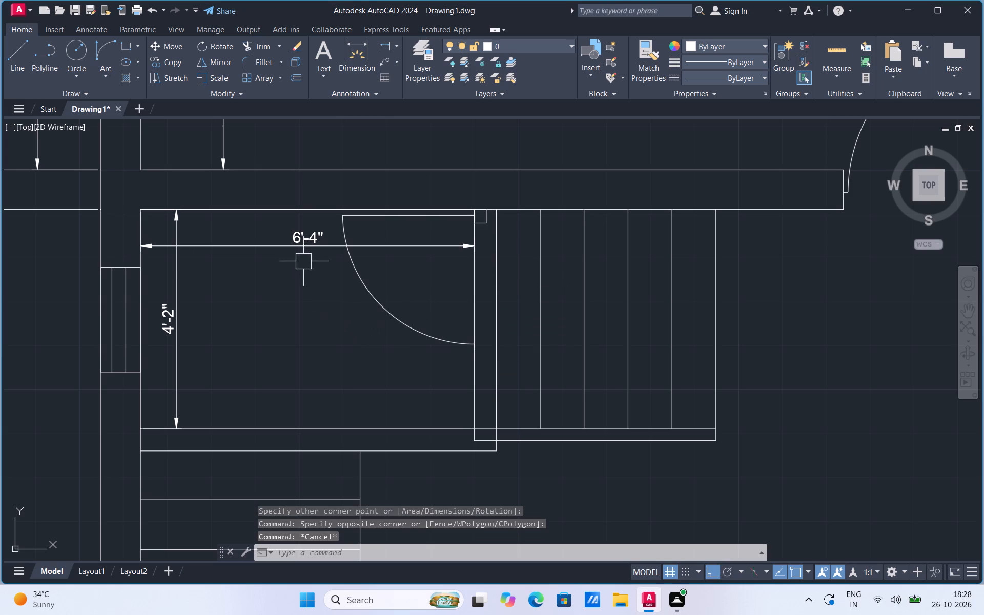
Delete the 6'-4" and 4'-2" dimensions inside the room with the new door.
{"action": "left_click", "coordinate": [297, 244]}
{"action": "left_click", "coordinate": [178, 301]}
{"action": "key", "text": "Delete"}
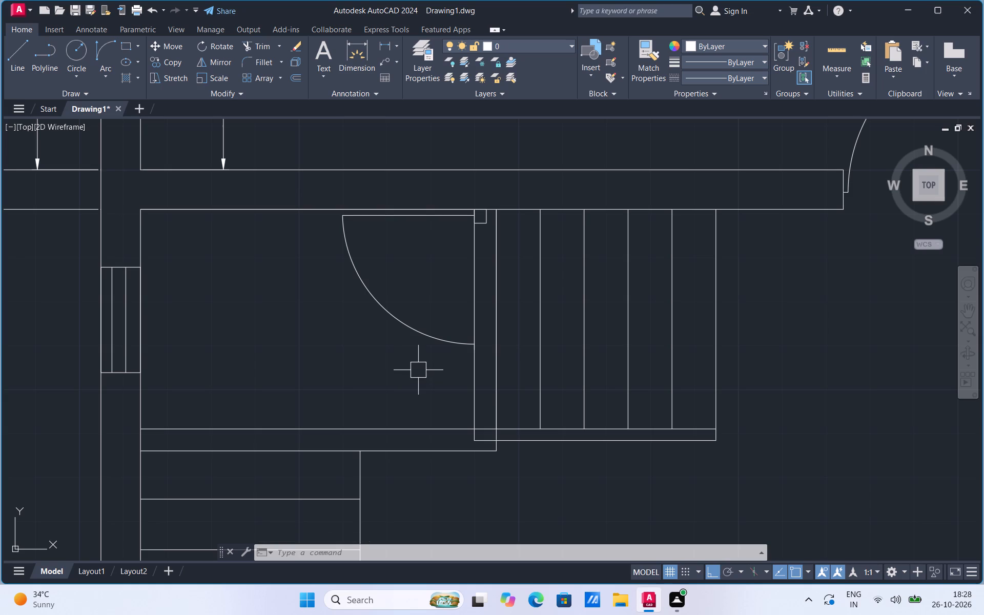
Draw the stair direction line down the lower flight into the landing, then about 4'-1" across to the short flight's far edge.
{"action": "scroll", "coordinate": [412, 350], "scroll_direction": "down", "scroll_amount": 3}
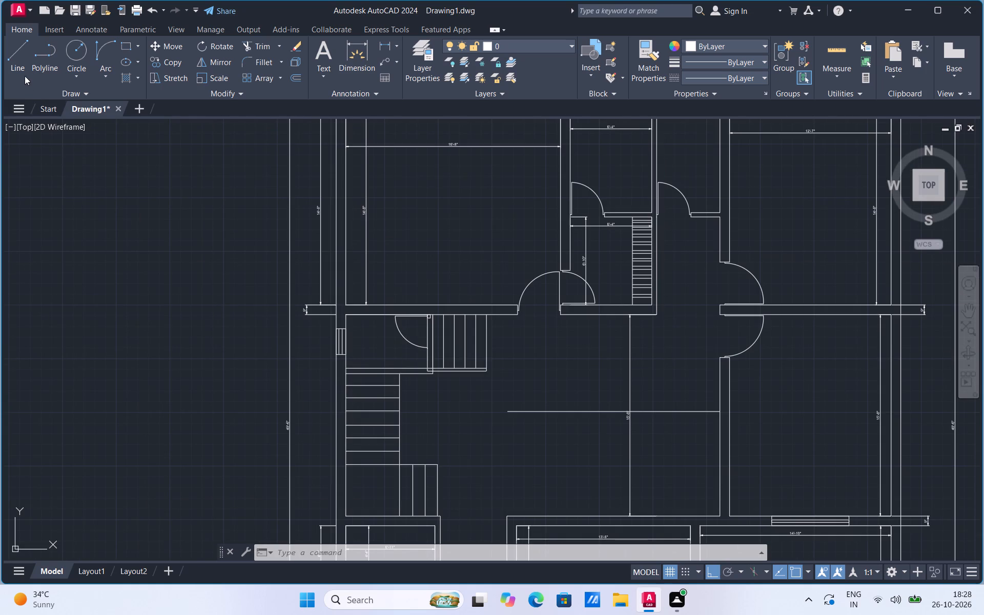
{"action": "left_click", "coordinate": [20, 70]}
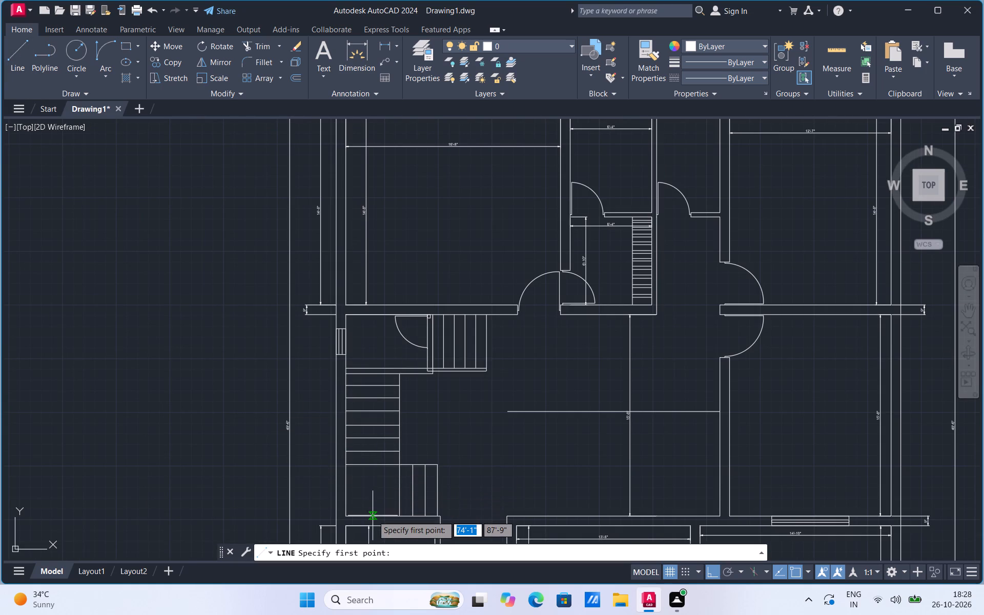
{"action": "left_click", "coordinate": [374, 375]}
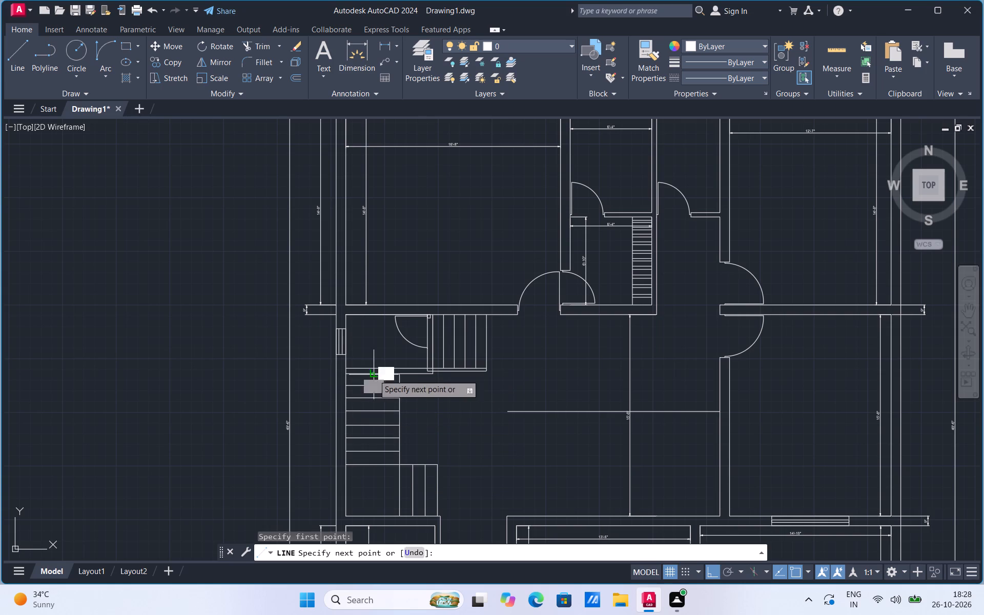
{"action": "left_click", "coordinate": [369, 491]}
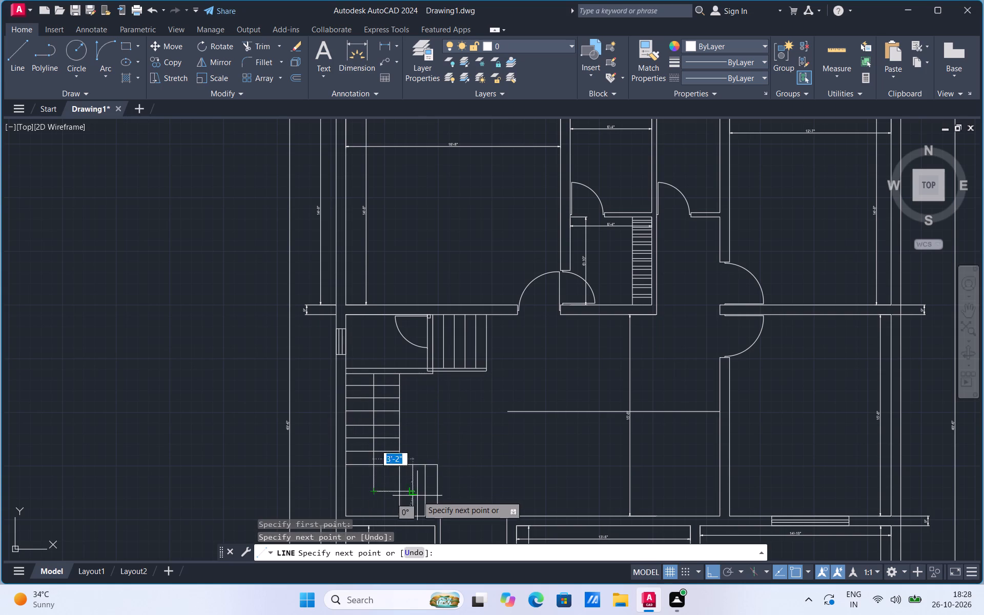
{"action": "scroll", "coordinate": [436, 491], "scroll_direction": "up", "scroll_amount": 2}
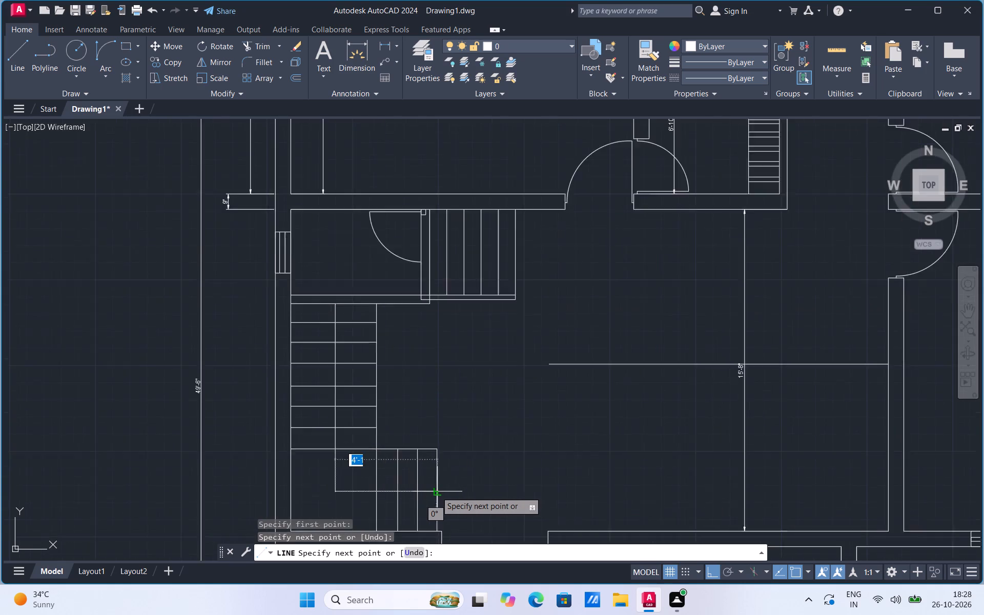
{"action": "left_click", "coordinate": [436, 491]}
{"action": "scroll", "coordinate": [452, 506], "scroll_direction": "down", "scroll_amount": 2}
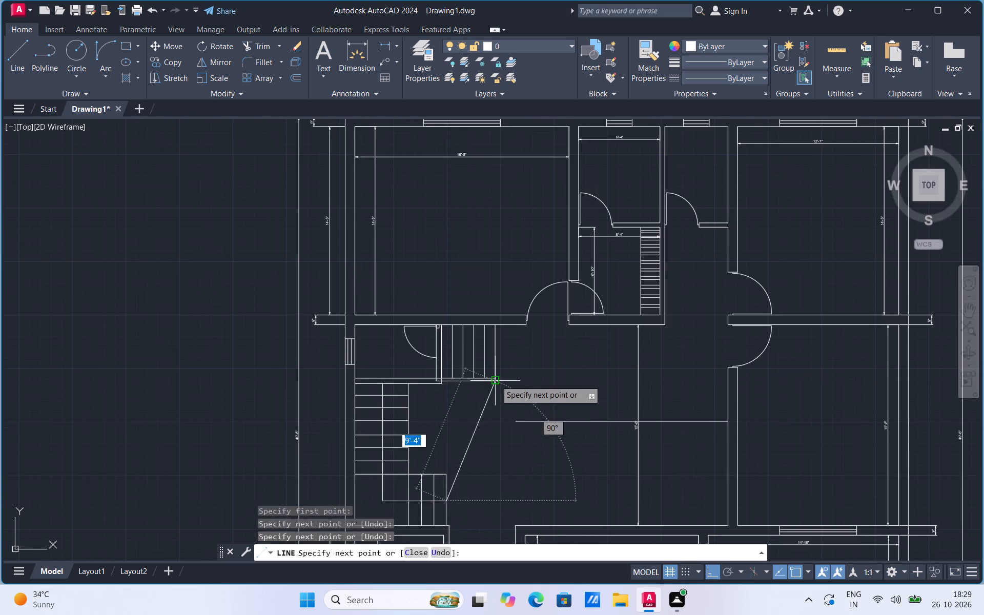
{"action": "key", "text": "Escape"}
Draw a horizontal direction line across the upper flight from the room's outer right wall line to the fourth tread line beyond it.
{"action": "left_click", "coordinate": [17, 46]}
{"action": "scroll", "coordinate": [312, 211], "scroll_direction": "up", "scroll_amount": 2}
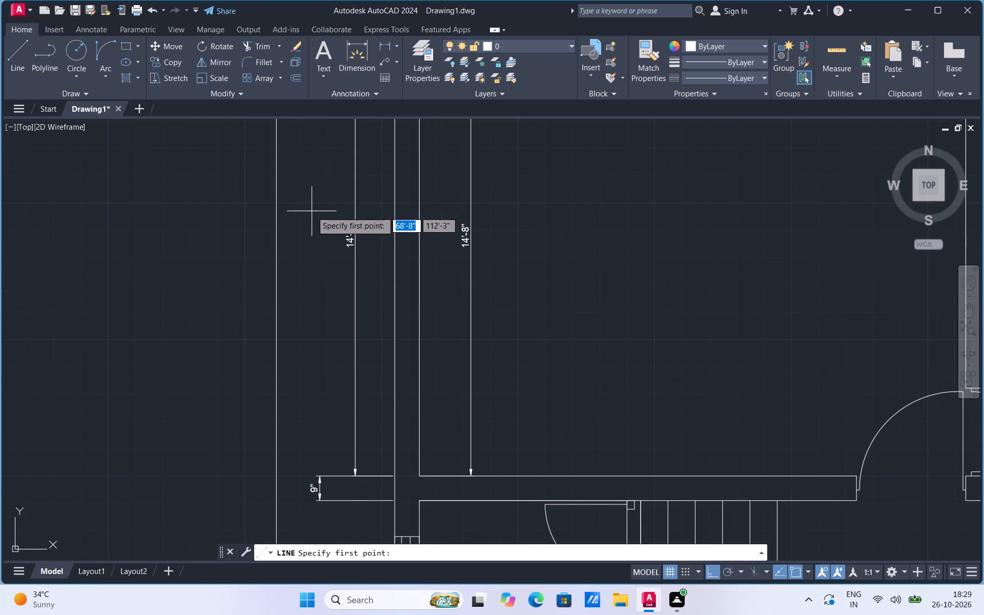
{"action": "scroll", "coordinate": [345, 342], "scroll_direction": "down", "scroll_amount": 3}
{"action": "scroll", "coordinate": [384, 417], "scroll_direction": "up", "scroll_amount": 3}
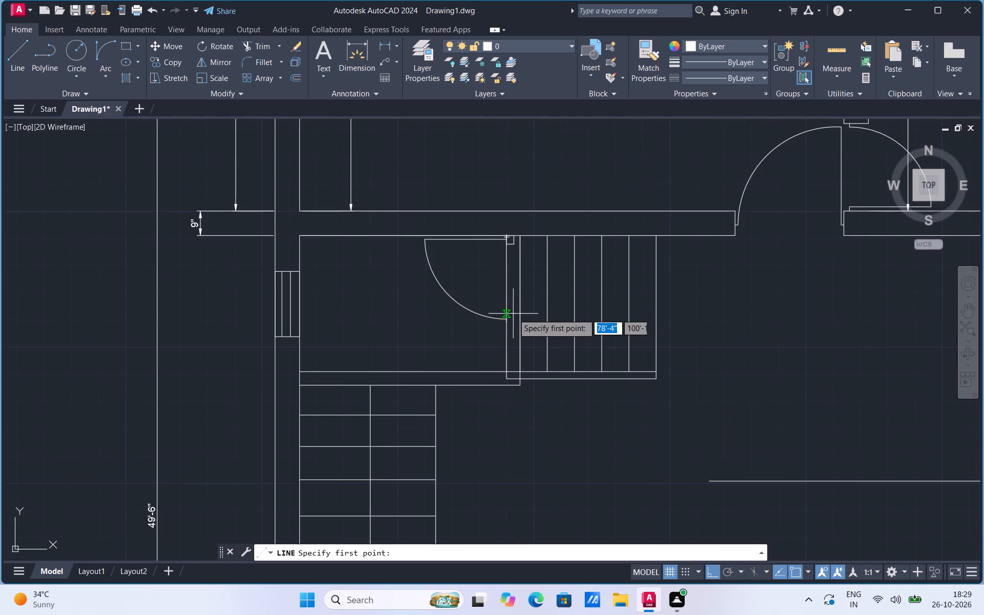
{"action": "left_click", "coordinate": [521, 309]}
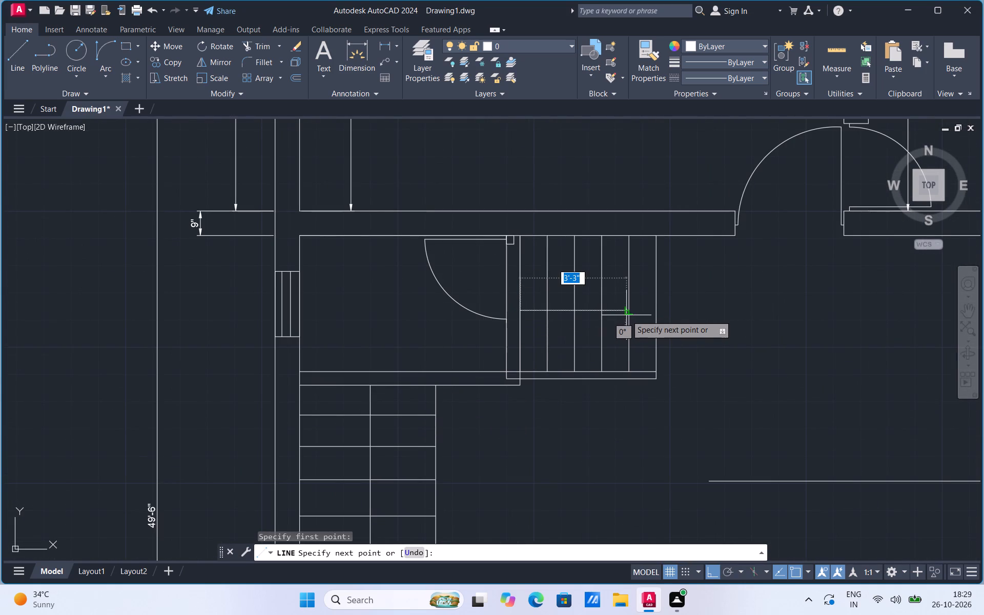
{"action": "left_click", "coordinate": [630, 315]}
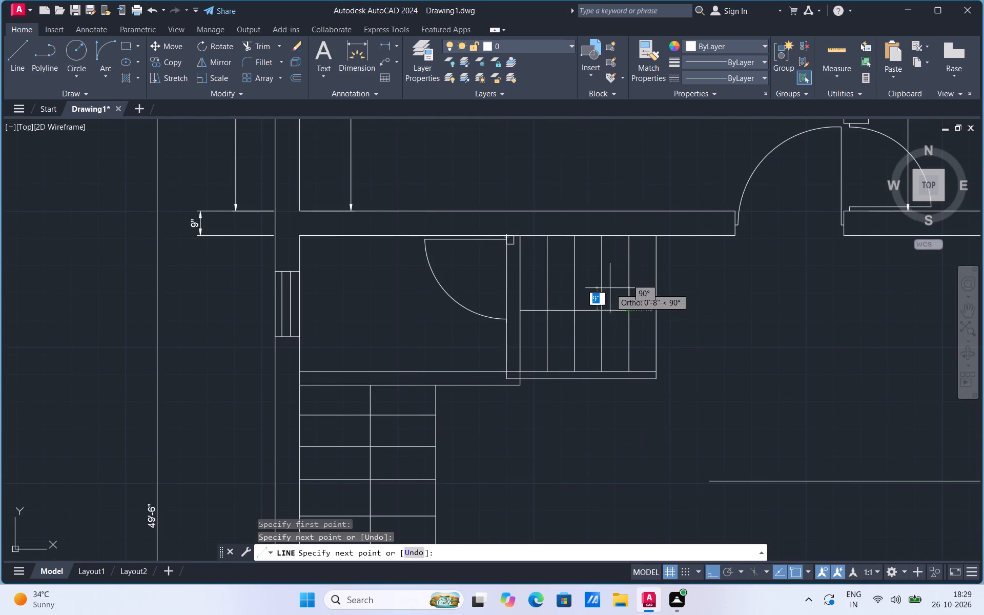
Draw the two diagonal arrowhead lines back from the upper direction line's right end to the preceding tread line.
{"action": "scroll", "coordinate": [603, 275], "scroll_direction": "up", "scroll_amount": 2}
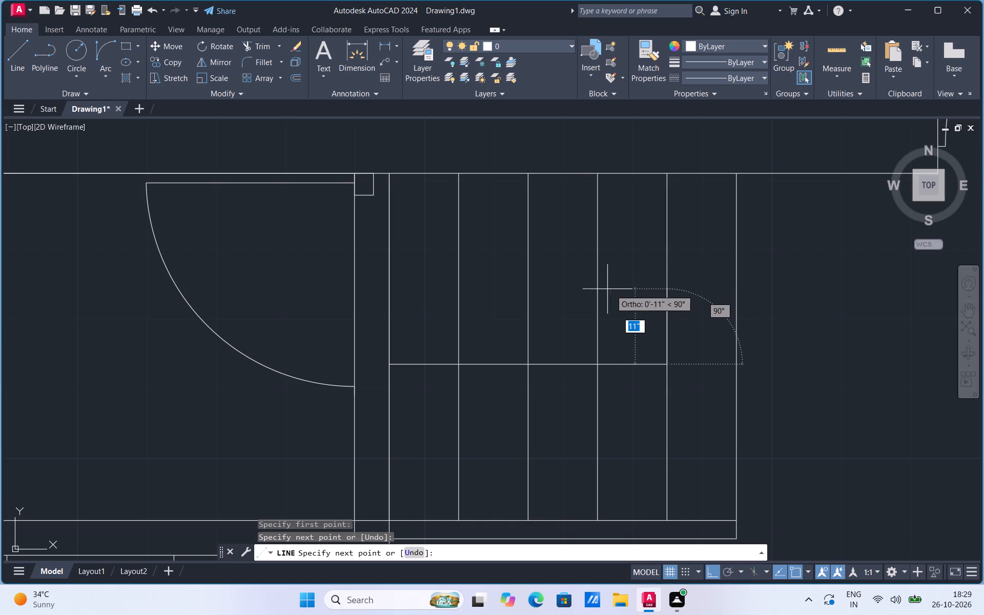
{"action": "left_click", "coordinate": [597, 286]}
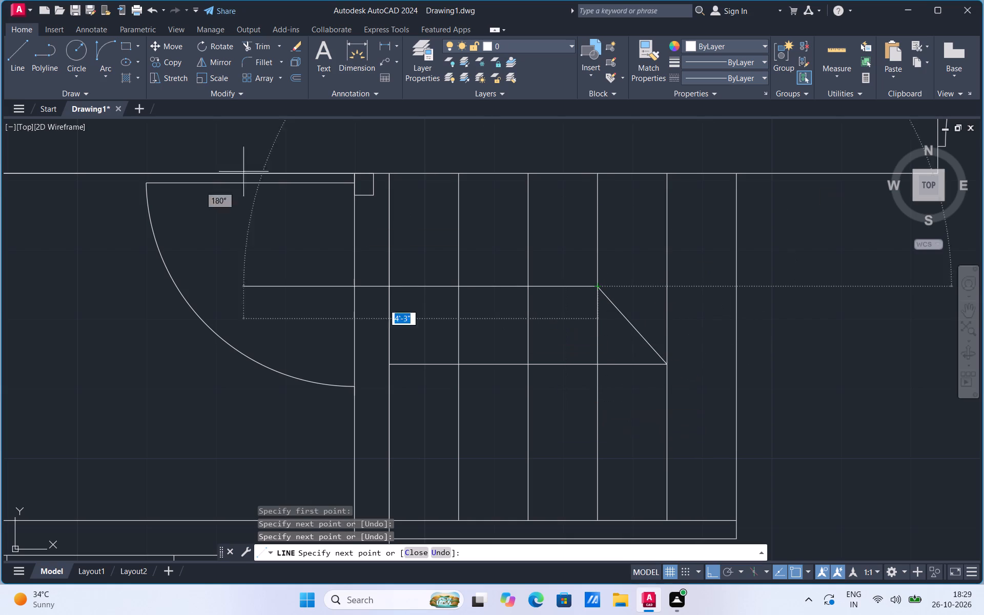
{"action": "left_click", "coordinate": [10, 57]}
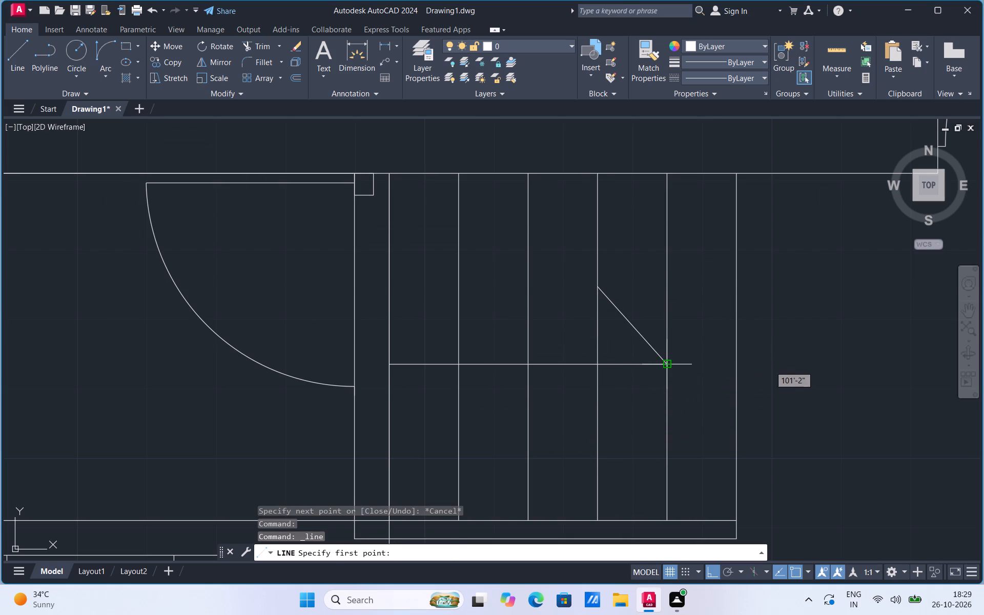
{"action": "left_click", "coordinate": [667, 366]}
{"action": "left_click", "coordinate": [603, 426]}
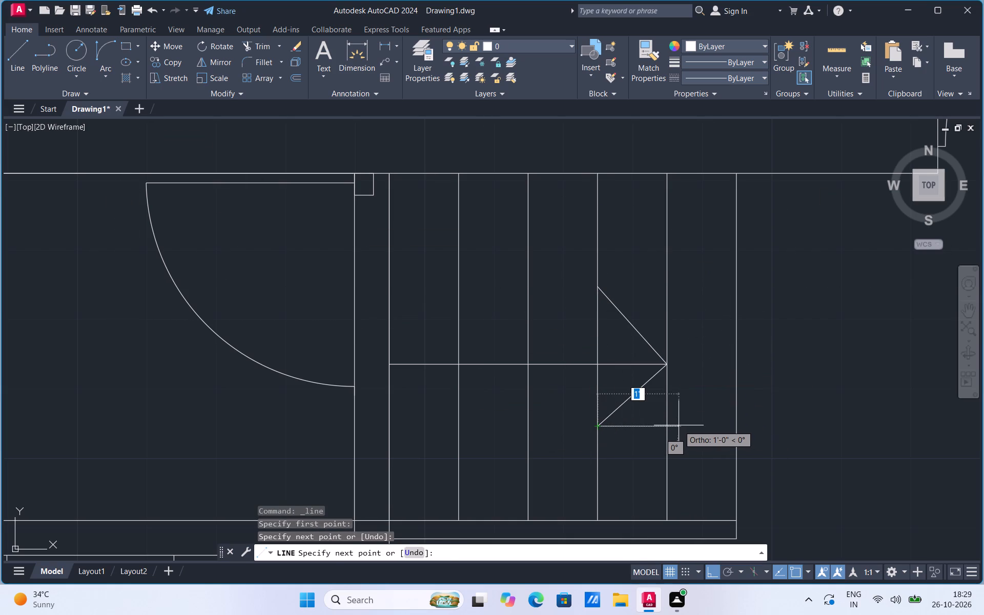
{"action": "key", "text": "Escape"}
Draw a vertical line about 2'-6" upward into the room from the top of the lower flight's direction line.
{"action": "scroll", "coordinate": [600, 358], "scroll_direction": "down", "scroll_amount": 1}
{"action": "left_click", "coordinate": [10, 70]}
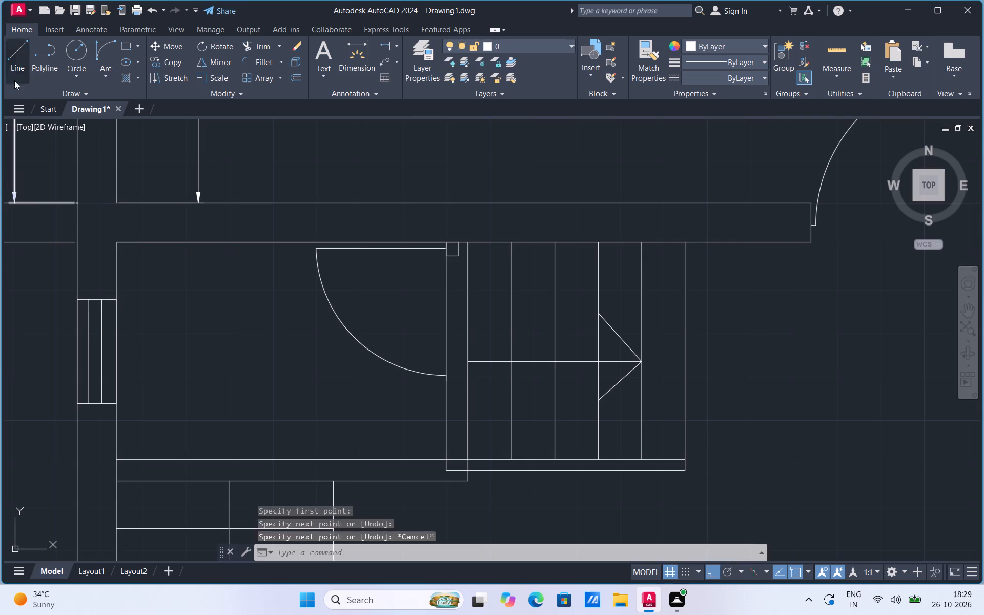
{"action": "left_click_drag", "start_coordinate": [230, 483], "coordinate": [230, 475]}
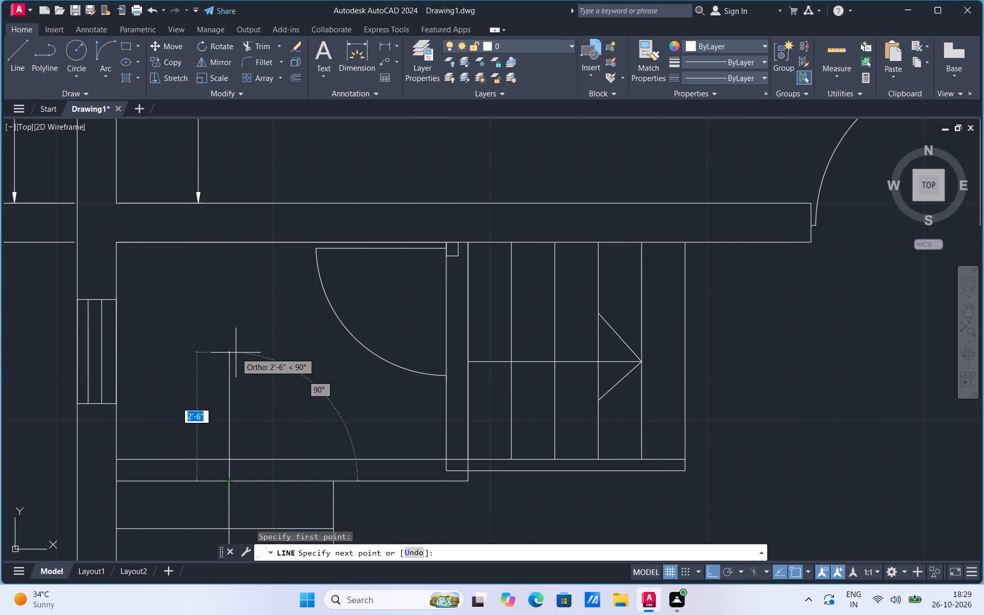
{"action": "left_click", "coordinate": [236, 352]}
{"action": "key", "text": "Escape"}
Draw a horizontal line about 4'-7" from the upper direction line's left end to the vertical line in the room.
{"action": "left_click", "coordinate": [19, 60]}
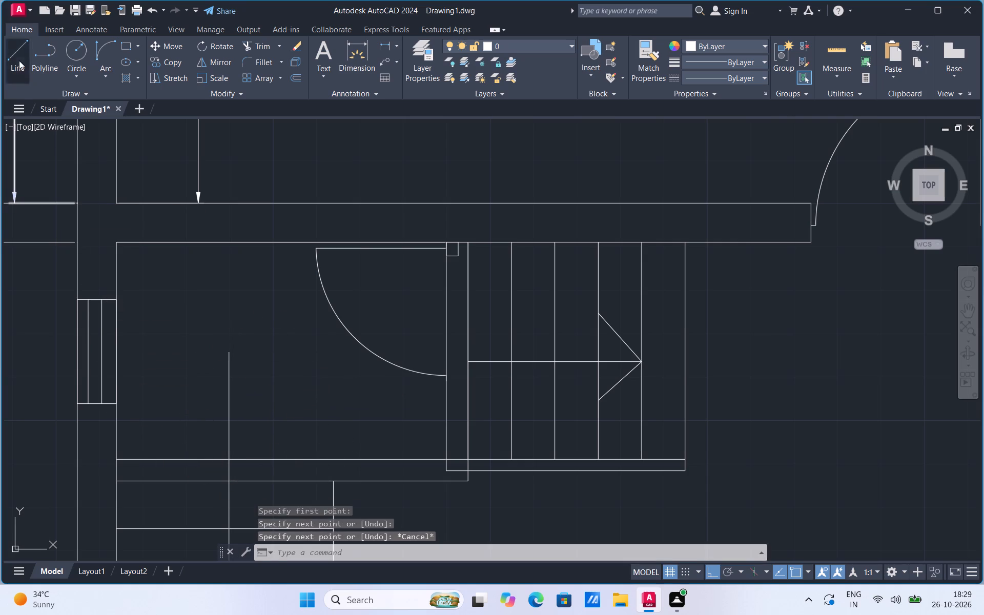
{"action": "left_click", "coordinate": [470, 362]}
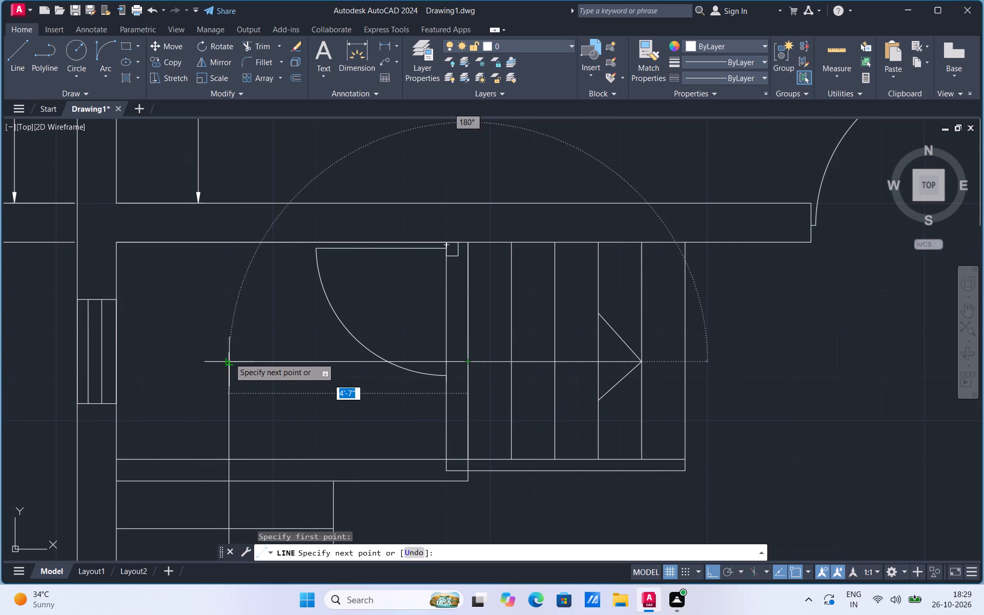
{"action": "left_click", "coordinate": [227, 360]}
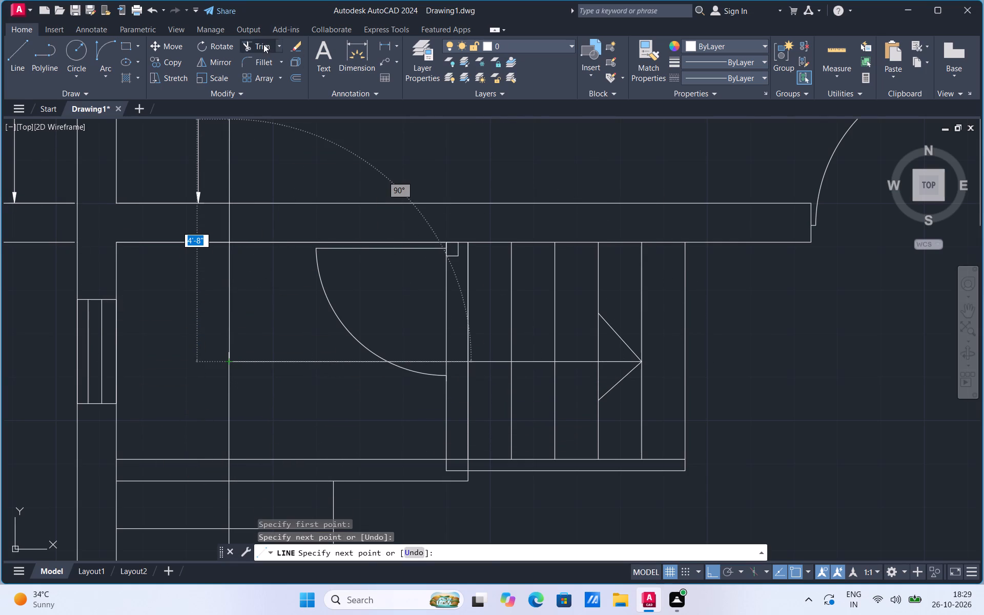
Trim the vertical direction line's overshoot above the horizontal direction line in the room.
{"action": "left_click", "coordinate": [263, 44]}
{"action": "left_click", "coordinate": [226, 345]}
{"action": "scroll", "coordinate": [288, 295], "scroll_direction": "down", "scroll_amount": 2}
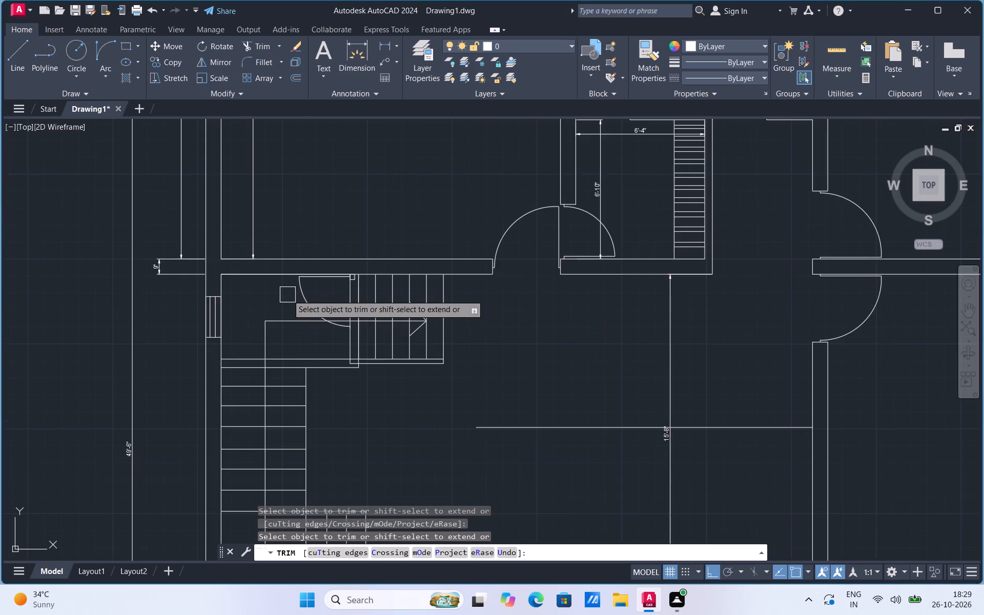
{"action": "scroll", "coordinate": [288, 295], "scroll_direction": "up", "scroll_amount": 2}
{"action": "key", "text": "Escape"}
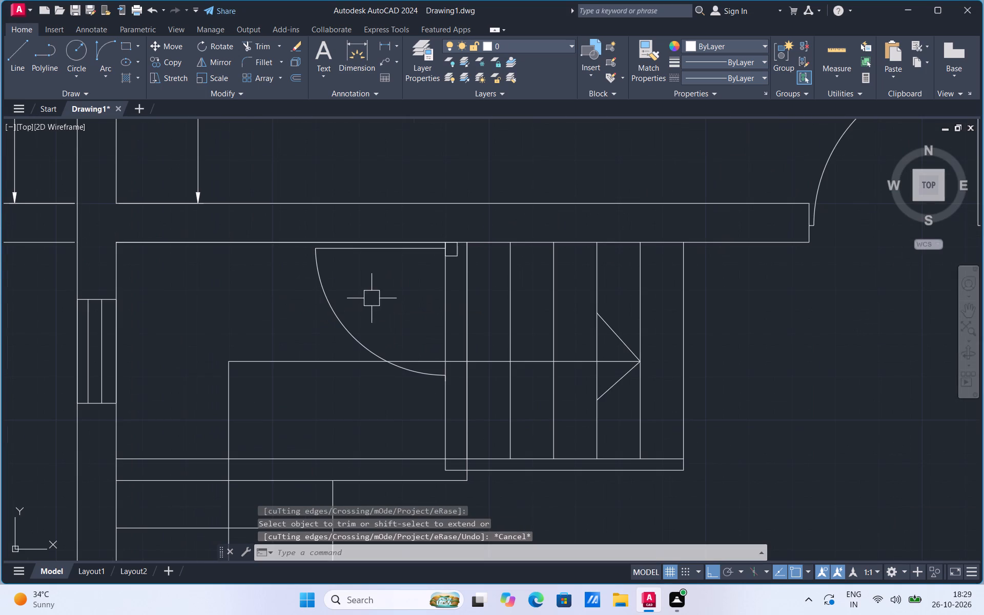
Move the door beside the stairs slightly to the right, into the thickness of the partition wall.
{"action": "left_click", "coordinate": [352, 324]}
{"action": "right_click", "coordinate": [352, 324]}
{"action": "left_click", "coordinate": [413, 119]}
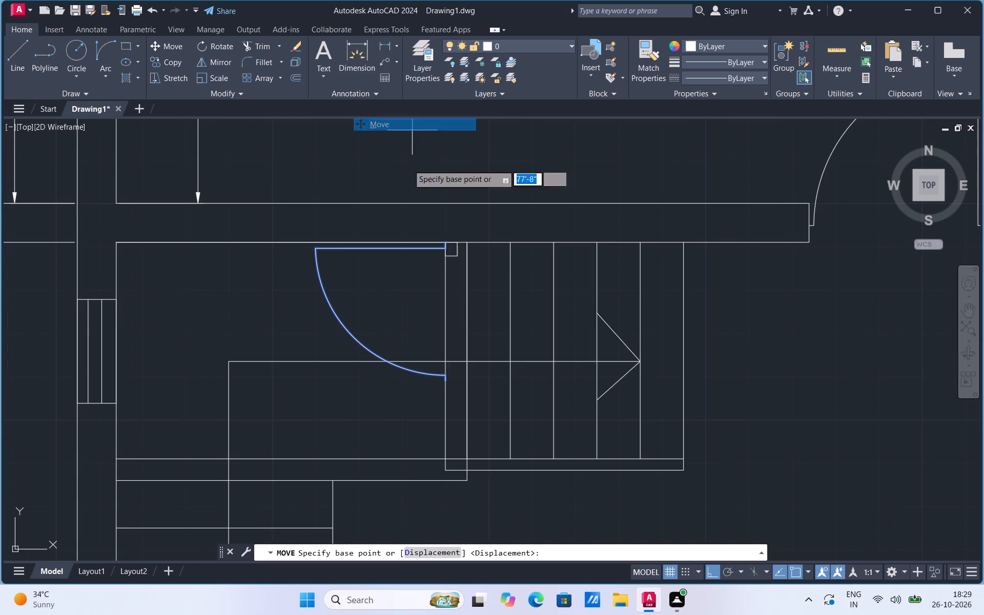
{"action": "scroll", "coordinate": [417, 199], "scroll_direction": "up", "scroll_amount": 1}
{"action": "left_click", "coordinate": [462, 265]}
{"action": "left_click", "coordinate": [470, 265]}
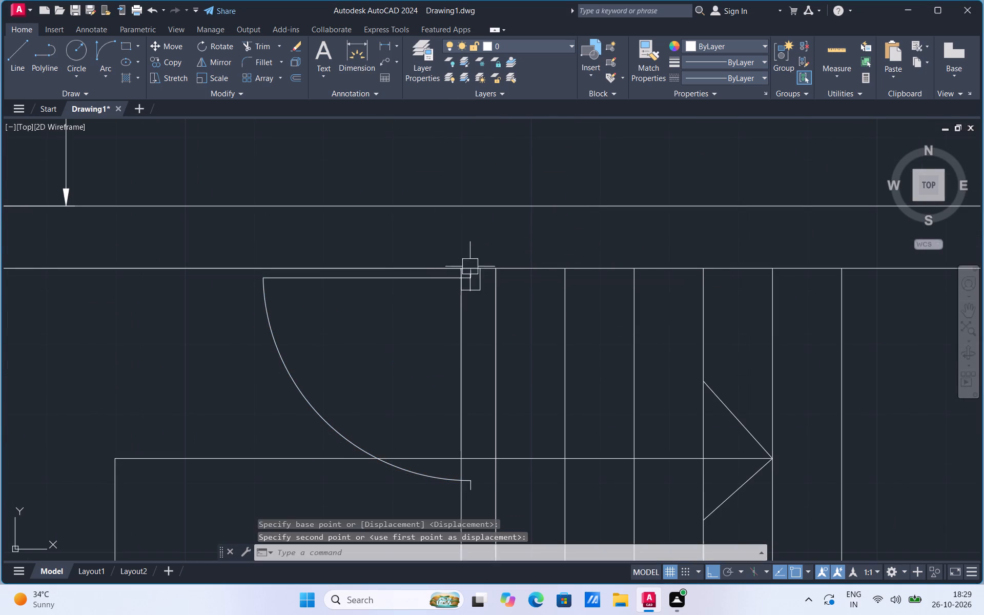
{"action": "scroll", "coordinate": [497, 251], "scroll_direction": "down", "scroll_amount": 1}
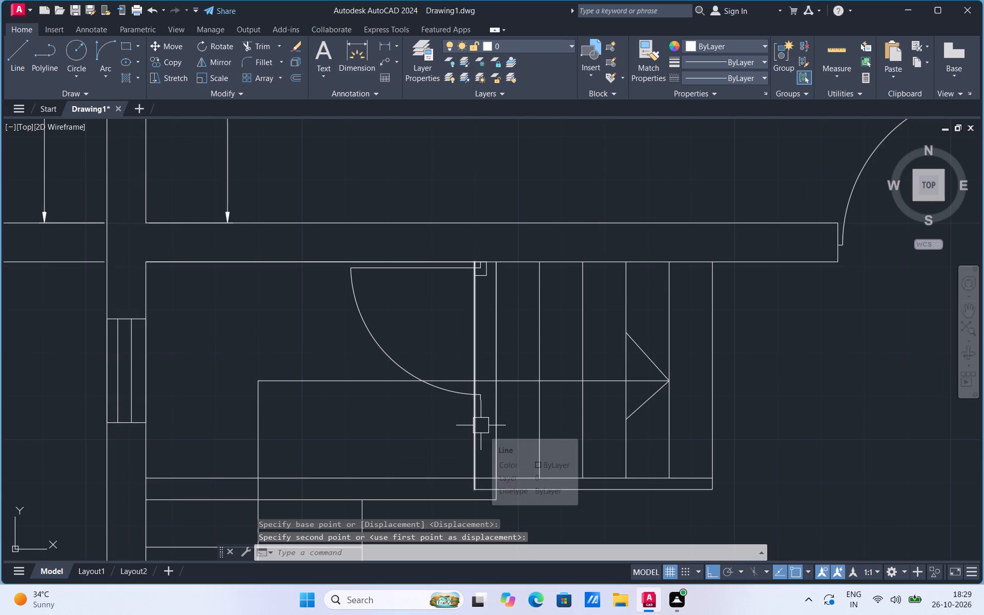
Draw a vertical line from the door's lower jamb down to the bottom line of the partition wall.
{"action": "scroll", "coordinate": [481, 425], "scroll_direction": "up", "scroll_amount": 1}
{"action": "left_click", "coordinate": [22, 65]}
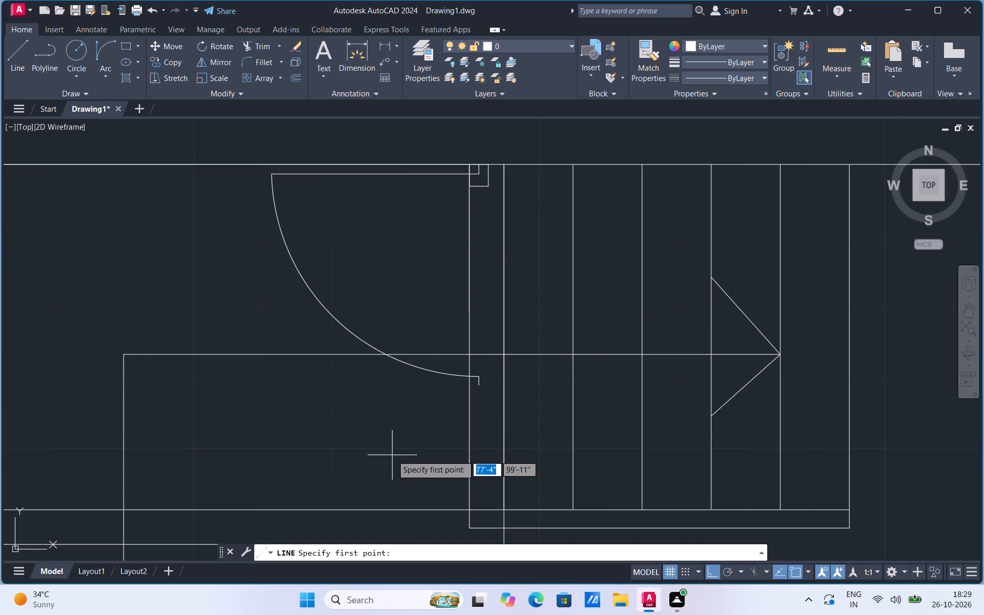
{"action": "left_click", "coordinate": [480, 385]}
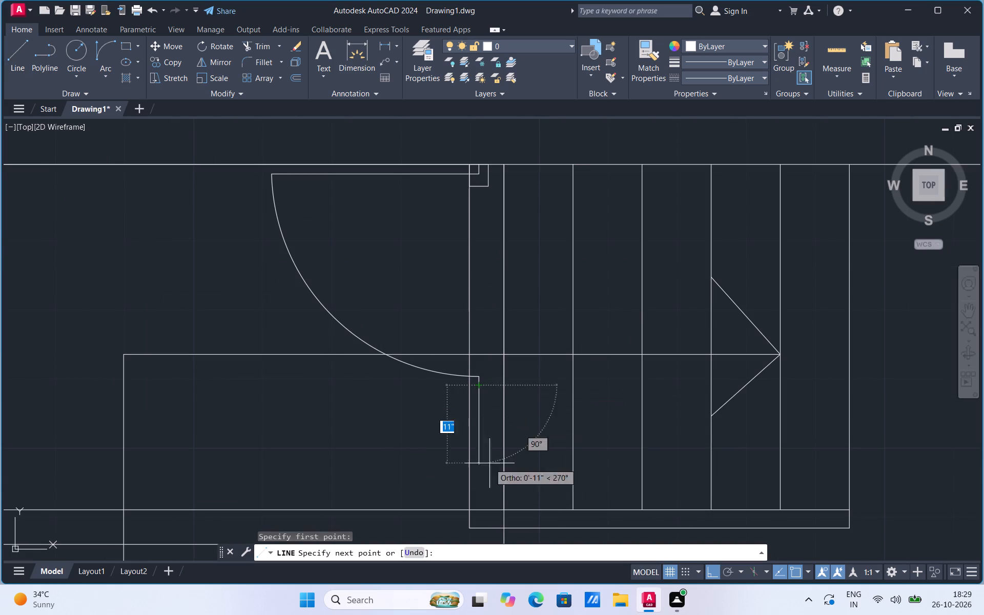
{"action": "left_click", "coordinate": [478, 525]}
{"action": "key", "text": "Escape"}
{"action": "scroll", "coordinate": [503, 398], "scroll_direction": "down", "scroll_amount": 3}
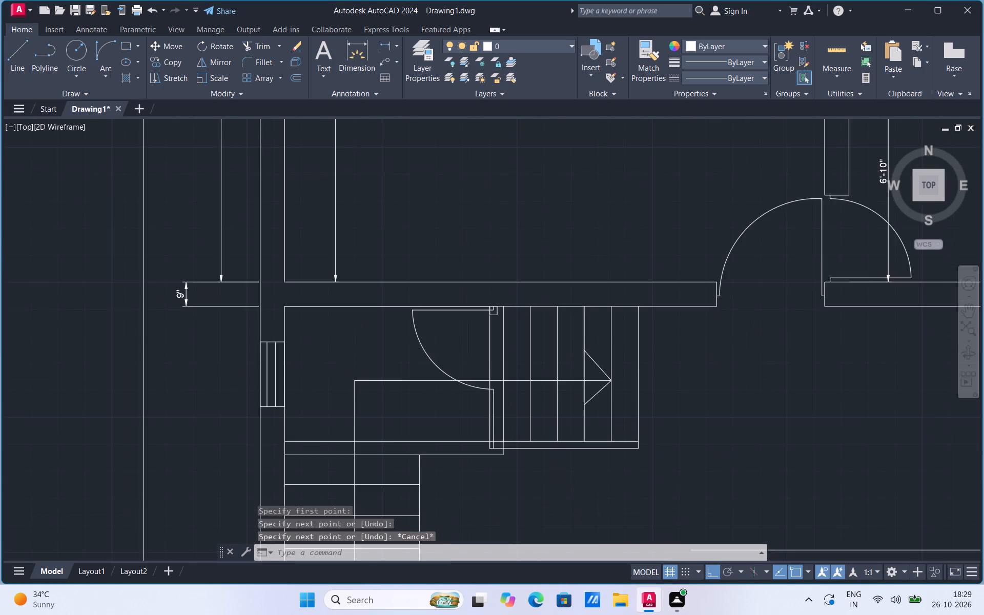
{"action": "scroll", "coordinate": [515, 444], "scroll_direction": "up", "scroll_amount": 1}
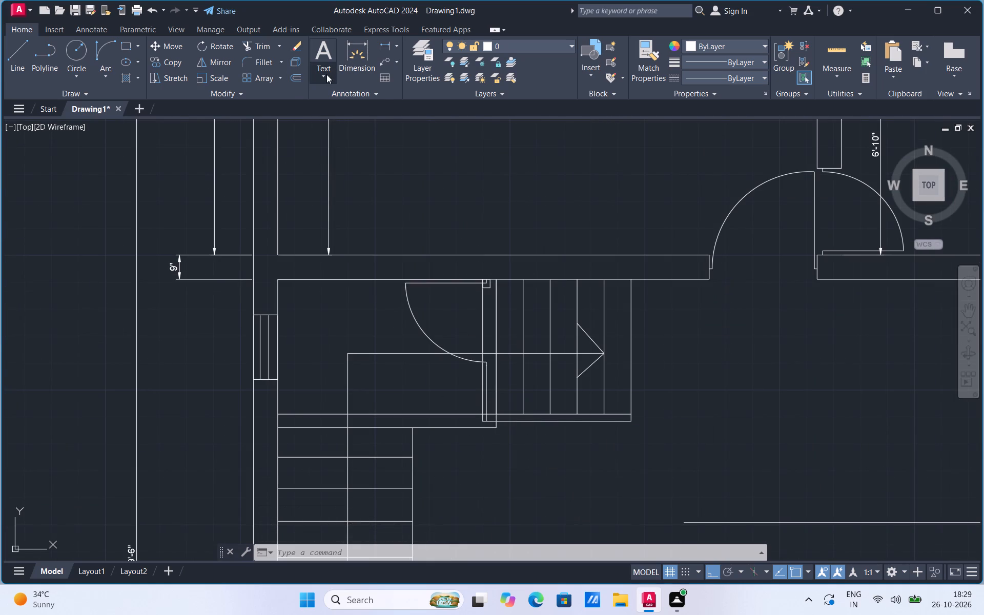
Add a multiline text label below the upper stair flight reading BATH with 6'4"X4'2" on the second line.
{"action": "left_click", "coordinate": [326, 74]}
{"action": "left_click", "coordinate": [332, 91]}
{"action": "left_click", "coordinate": [526, 452]}
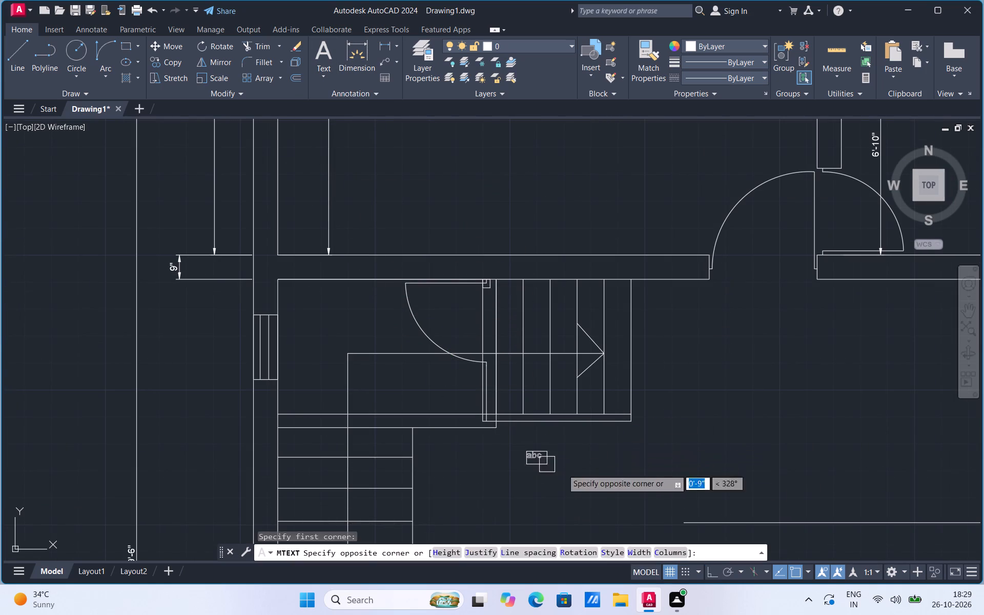
{"action": "left_click", "coordinate": [604, 480]}
{"action": "type", "text": "BATH"}
{"action": "key", "text": "Return"}
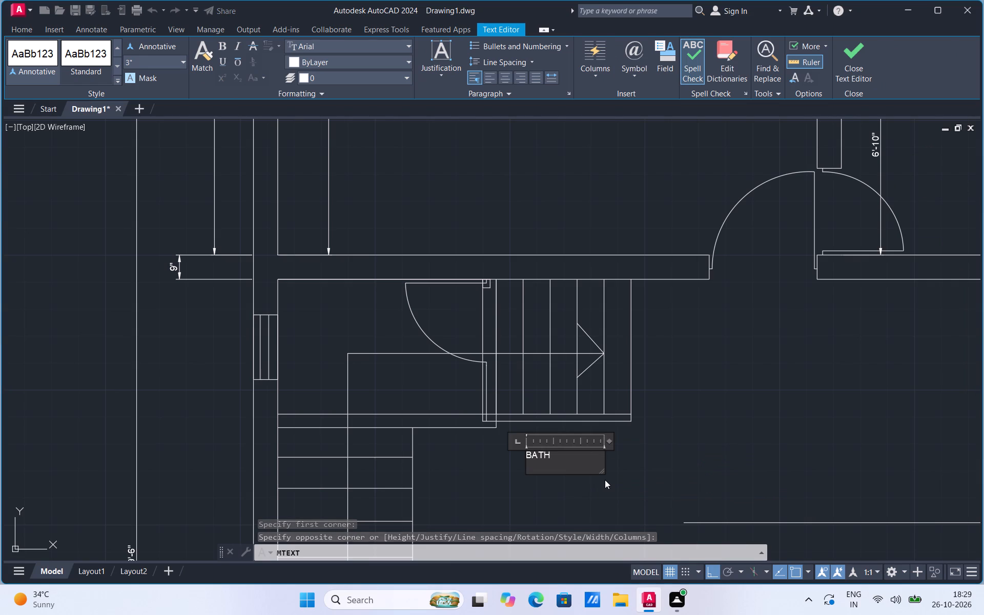
{"action": "type", "text": "6'4\"X"}
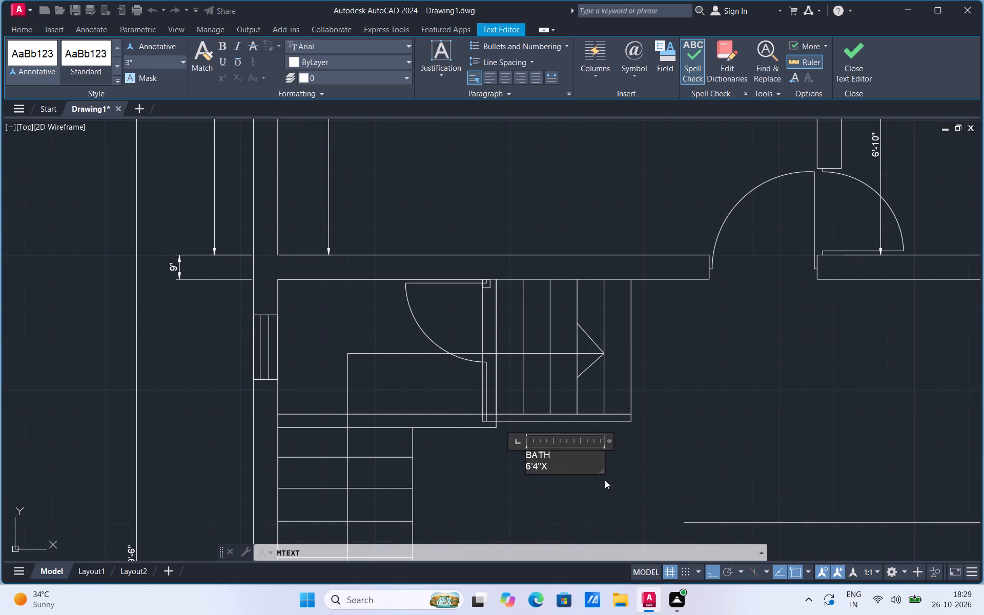
{"action": "type", "text": "4'2\""}
{"action": "left_click", "coordinate": [528, 504]}
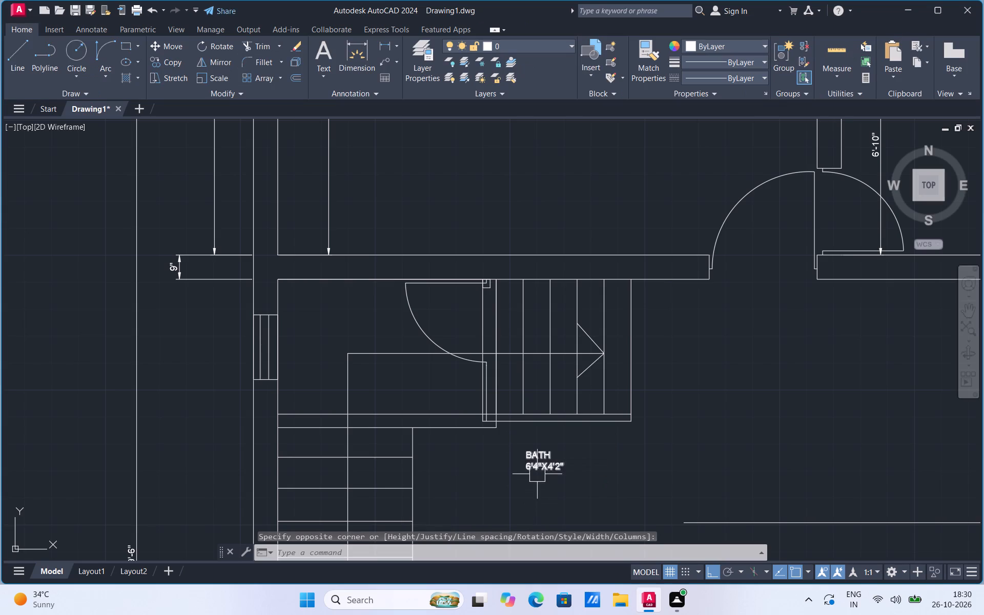
Scale up the BATH label by picking a scale factor in the drawing.
{"action": "left_click", "coordinate": [539, 472]}
{"action": "right_click", "coordinate": [539, 472]}
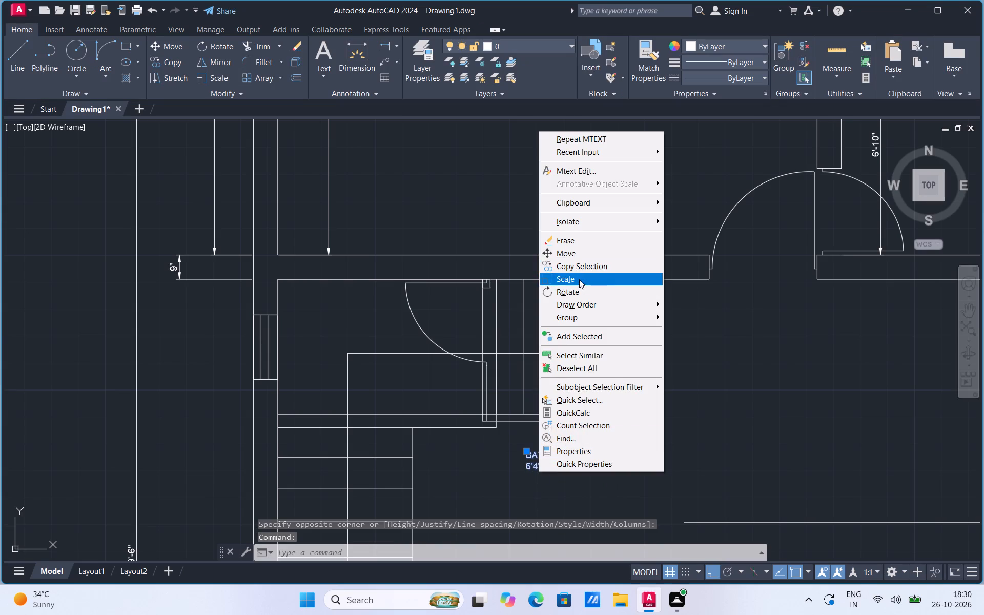
{"action": "left_click", "coordinate": [579, 279]}
{"action": "left_click", "coordinate": [579, 461]}
{"action": "left_click", "coordinate": [645, 464]}
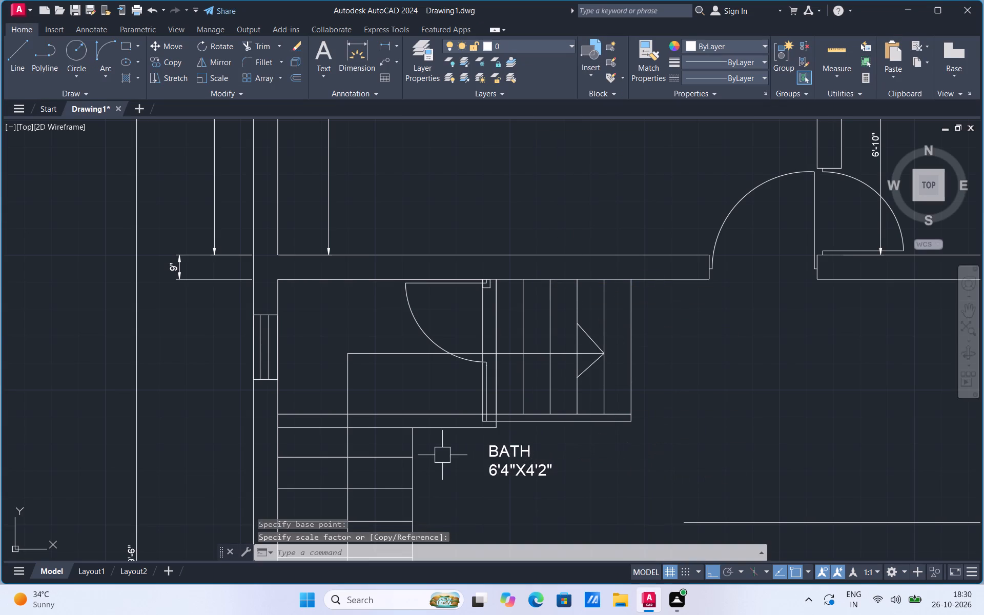
Move the BATH label into the small room beside the stairs, with Ortho turned off for free placement.
{"action": "left_click", "coordinate": [488, 458]}
{"action": "right_click", "coordinate": [488, 458]}
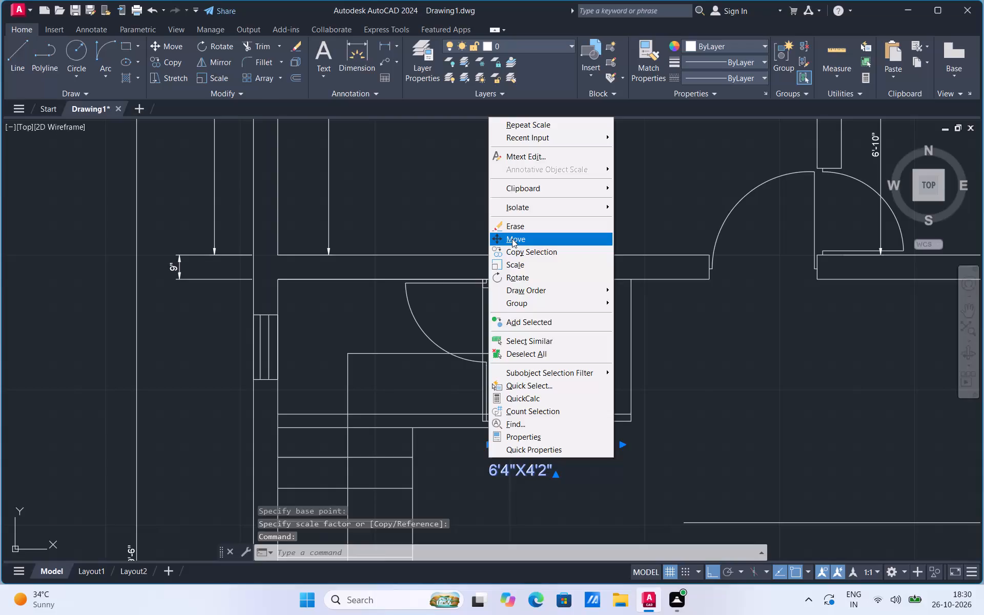
{"action": "left_click", "coordinate": [512, 239]}
{"action": "left_click", "coordinate": [524, 477]}
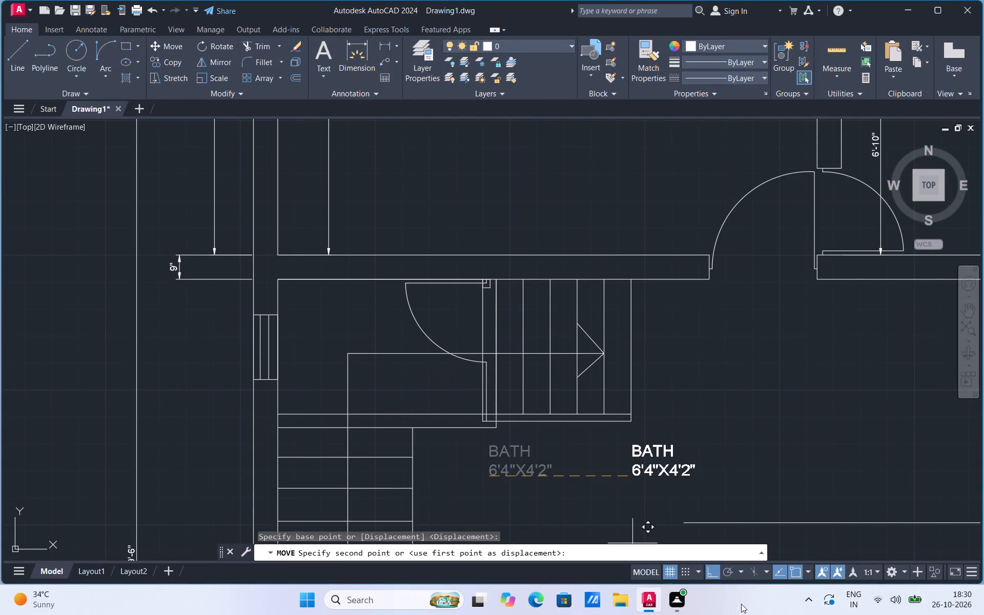
{"action": "left_click", "coordinate": [713, 580]}
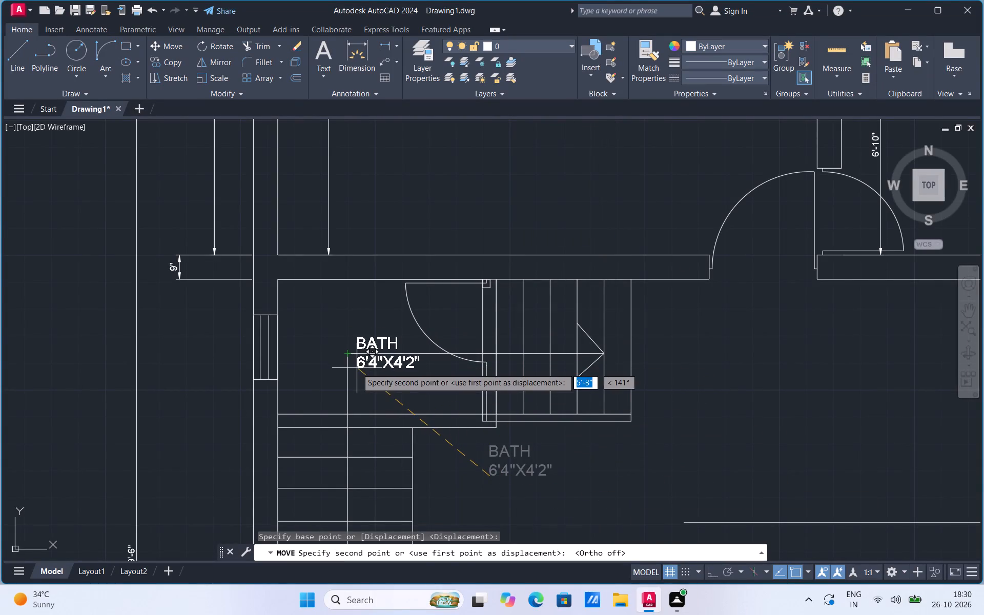
{"action": "left_click", "coordinate": [357, 368]}
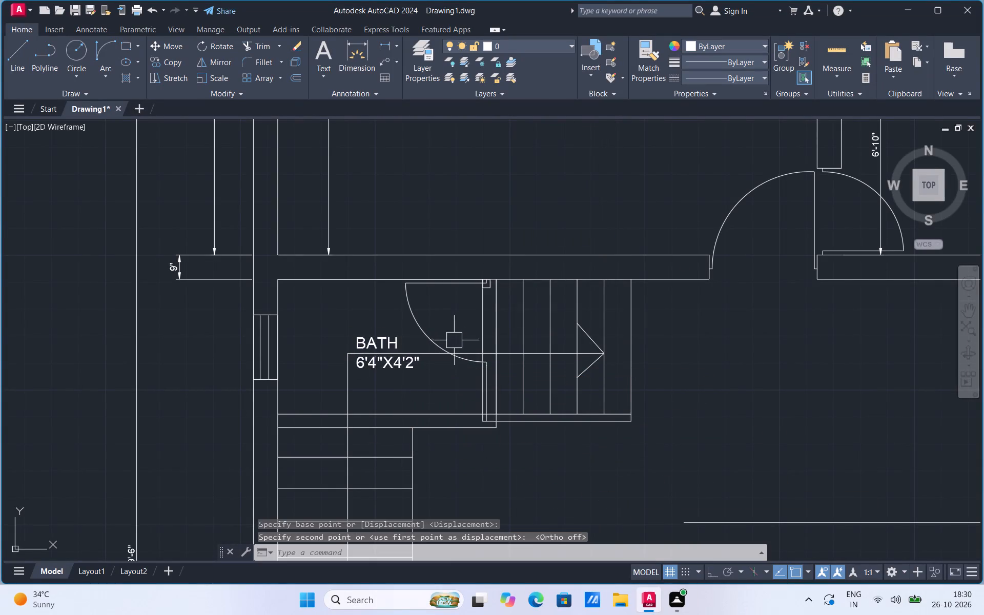
Delete the stray horizontal line and the 15'-8" vertical dimension in the hall beside the stairs.
{"action": "scroll", "coordinate": [460, 330], "scroll_direction": "down", "scroll_amount": 3}
{"action": "scroll", "coordinate": [511, 394], "scroll_direction": "up", "scroll_amount": 2}
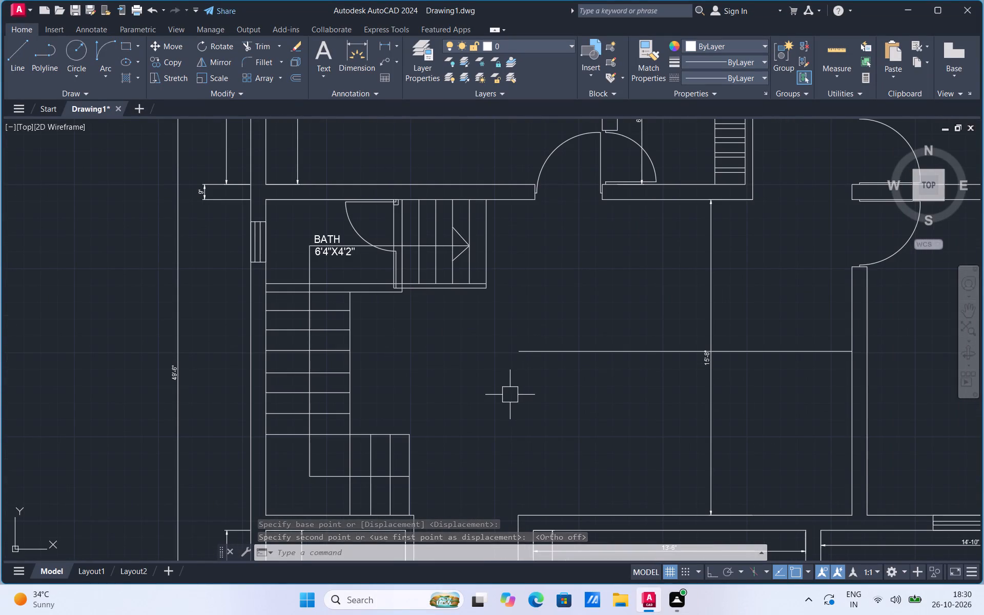
{"action": "left_click", "coordinate": [546, 354]}
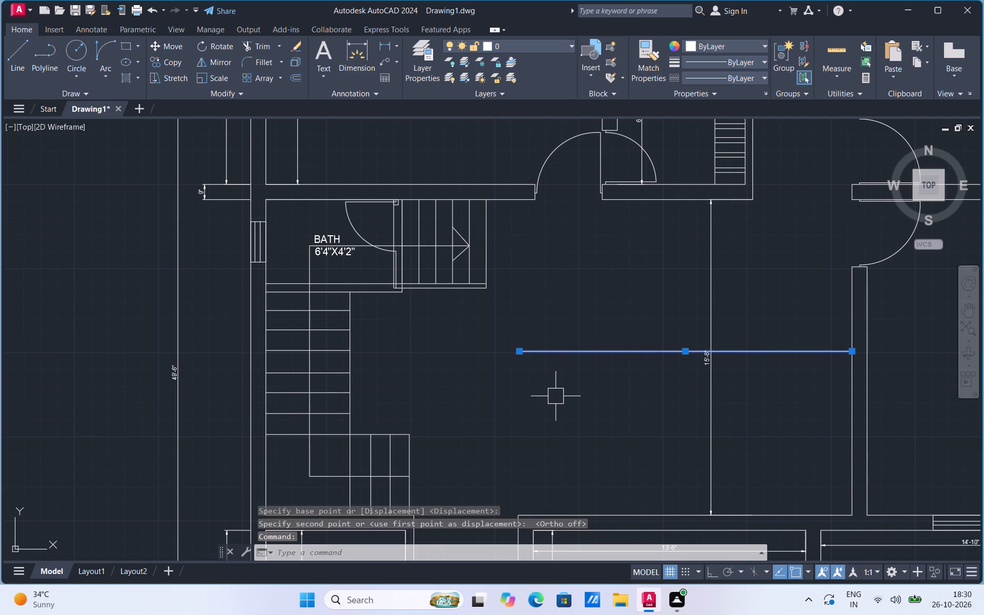
{"action": "key", "text": "Delete"}
{"action": "left_click", "coordinate": [708, 360]}
{"action": "key", "text": "Delete"}
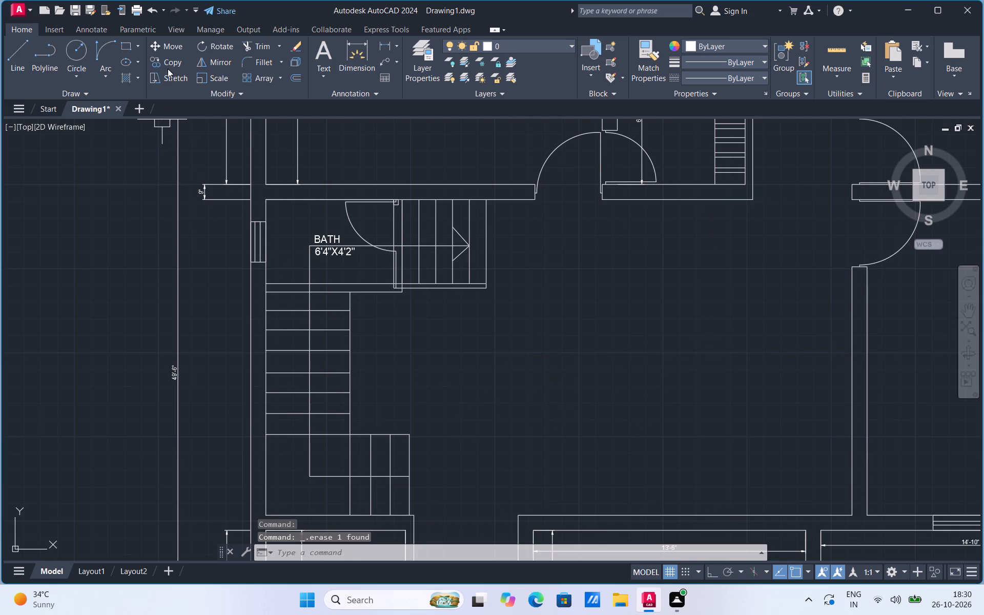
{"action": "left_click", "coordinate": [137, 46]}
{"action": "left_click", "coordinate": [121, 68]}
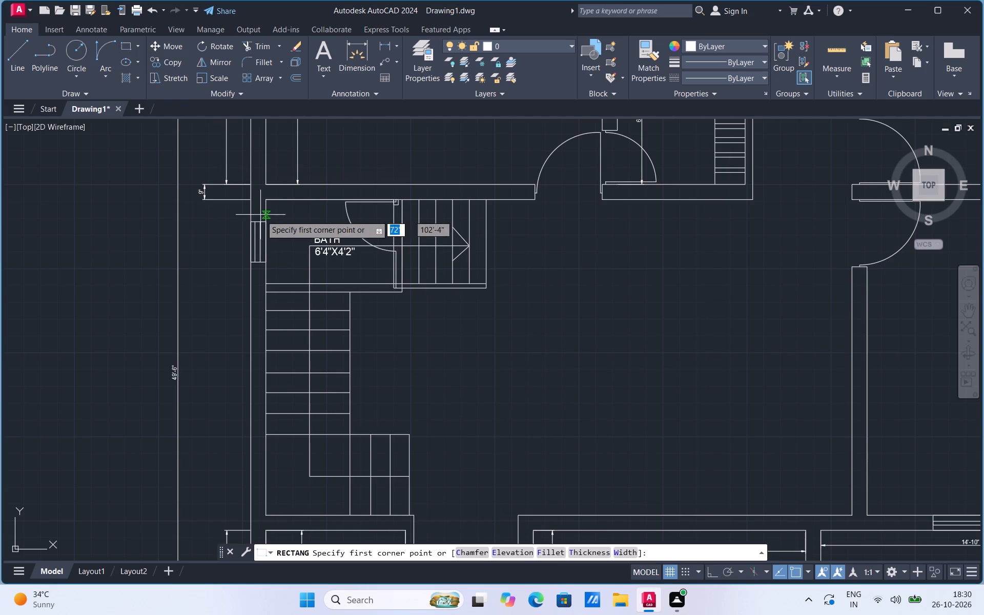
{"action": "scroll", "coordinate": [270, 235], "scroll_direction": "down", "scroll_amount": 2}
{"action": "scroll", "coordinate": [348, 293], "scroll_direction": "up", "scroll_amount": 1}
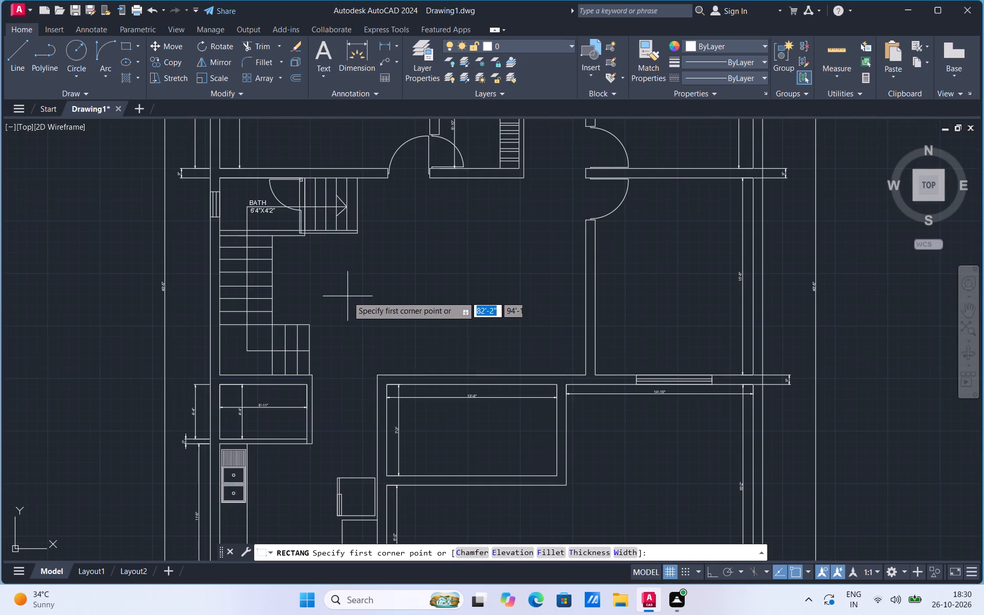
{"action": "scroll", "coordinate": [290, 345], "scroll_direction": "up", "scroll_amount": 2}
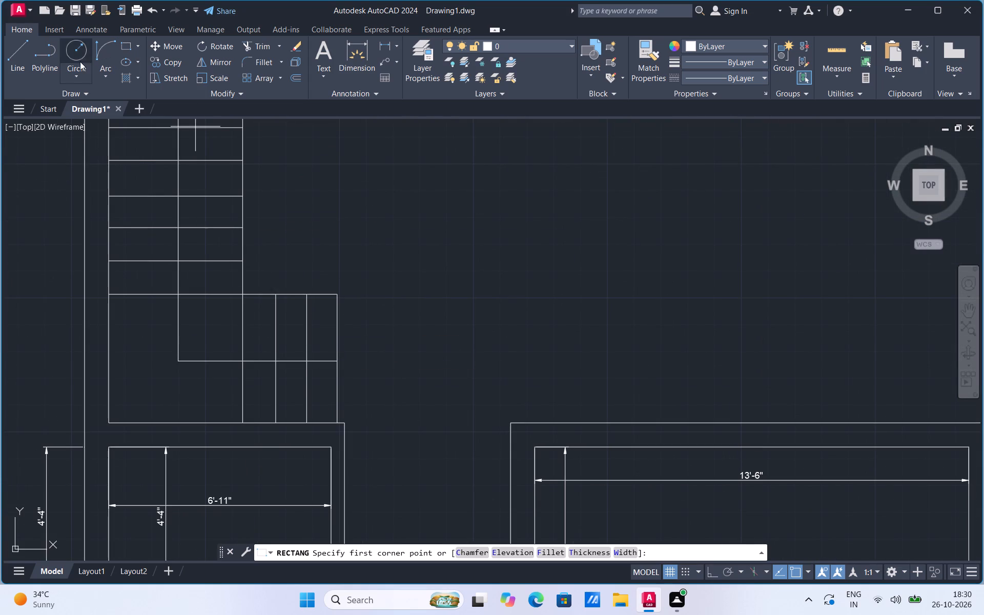
Draw a small circle centred on the right end of the staircase direction line at the lower flight's first tread.
{"action": "left_click", "coordinate": [75, 73]}
{"action": "left_click", "coordinate": [89, 100]}
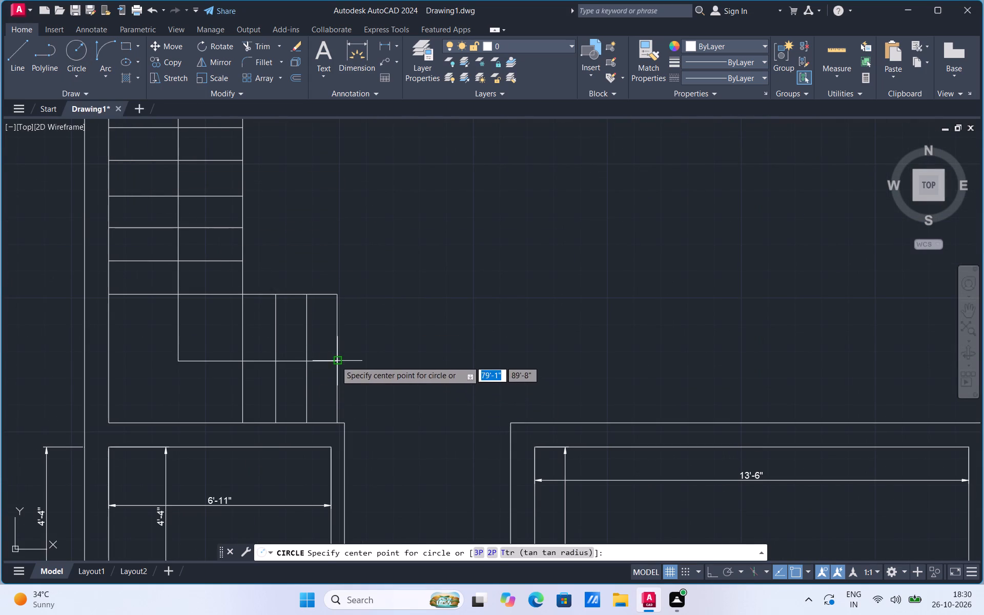
{"action": "left_click", "coordinate": [336, 361]}
{"action": "left_click", "coordinate": [341, 344]}
{"action": "scroll", "coordinate": [406, 452], "scroll_direction": "down", "scroll_amount": 2}
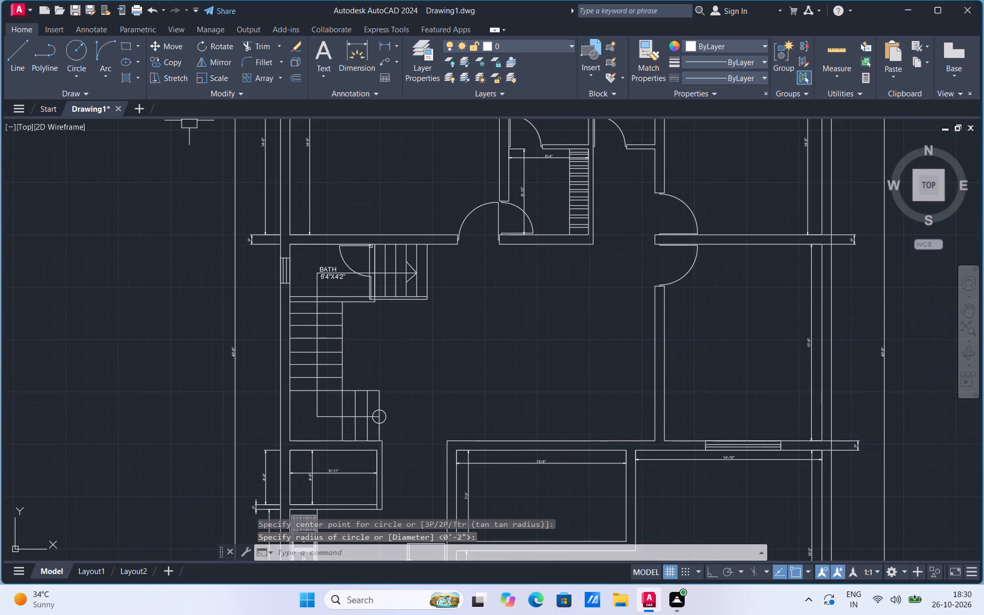
Draw an upright rectangle about 1'-9" by 3'-6" in the hall beside the long stair flight.
{"action": "left_click", "coordinate": [139, 45]}
{"action": "left_click", "coordinate": [137, 72]}
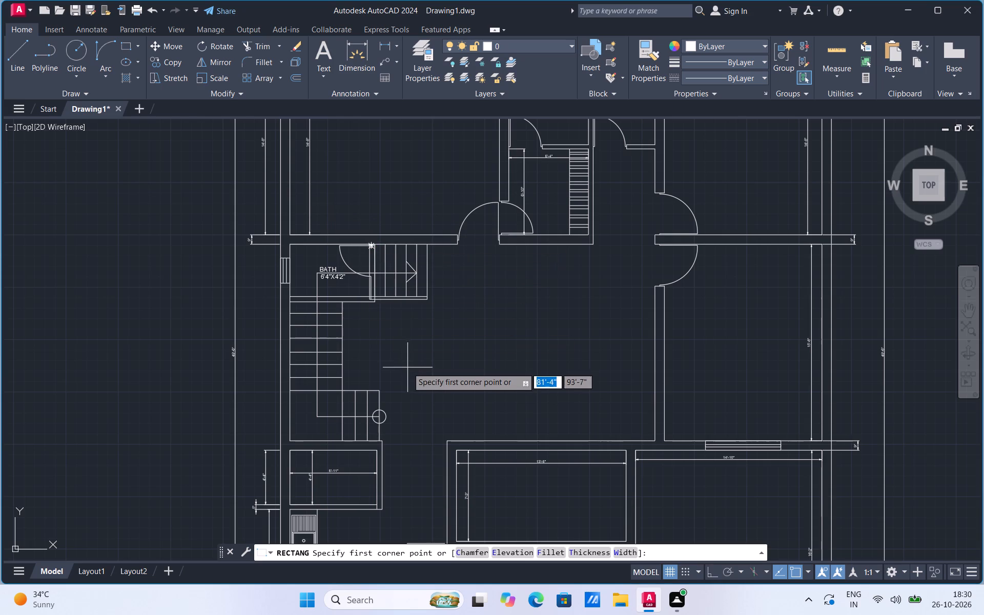
{"action": "scroll", "coordinate": [369, 346], "scroll_direction": "up", "scroll_amount": 2}
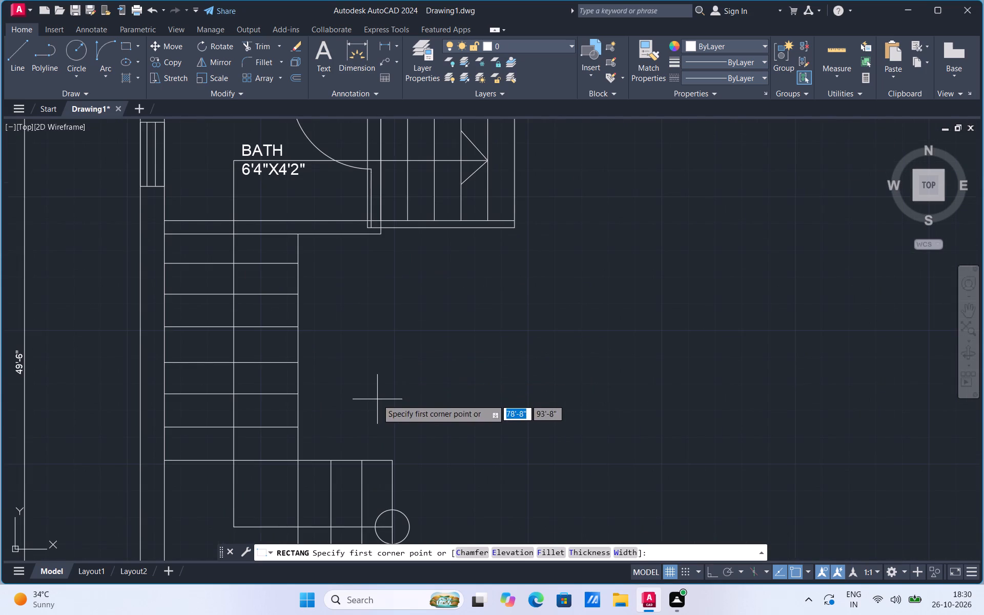
{"action": "left_click", "coordinate": [378, 400]}
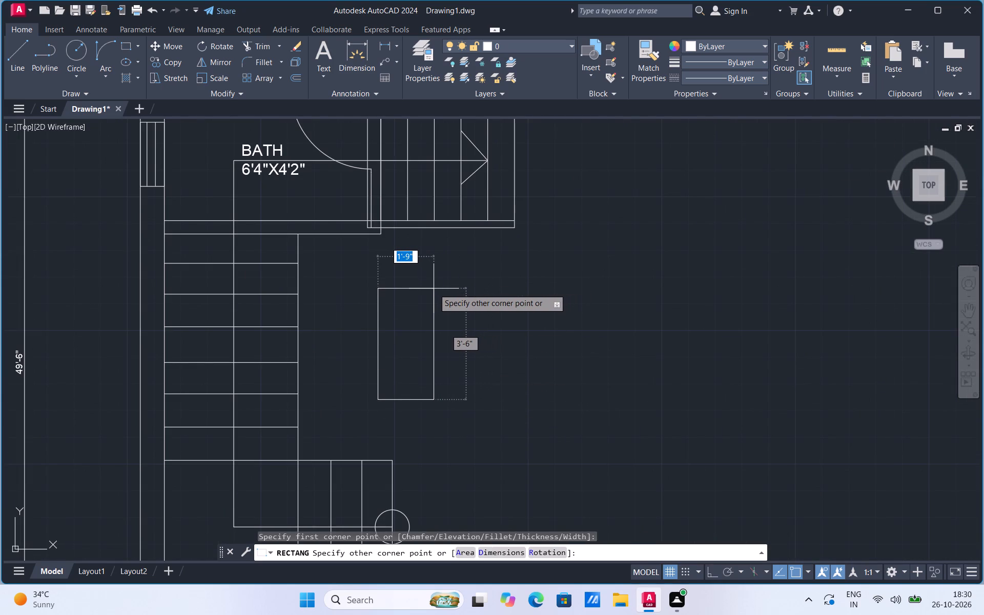
{"action": "left_click", "coordinate": [429, 289]}
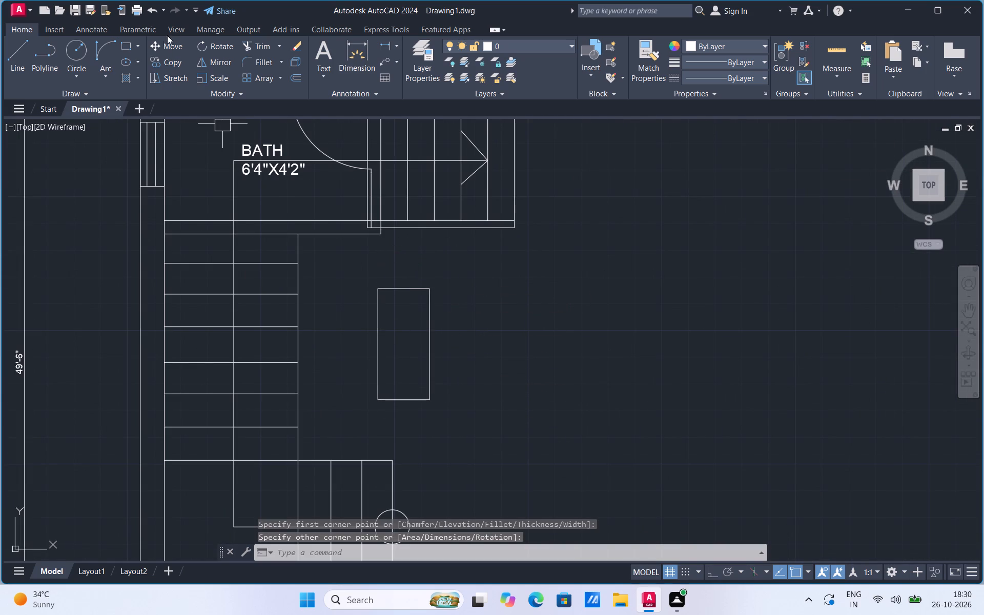
Draw a square about 1'-3" per side in the hall, up and to the right of the tall rectangle.
{"action": "left_click", "coordinate": [139, 44]}
{"action": "left_click", "coordinate": [137, 70]}
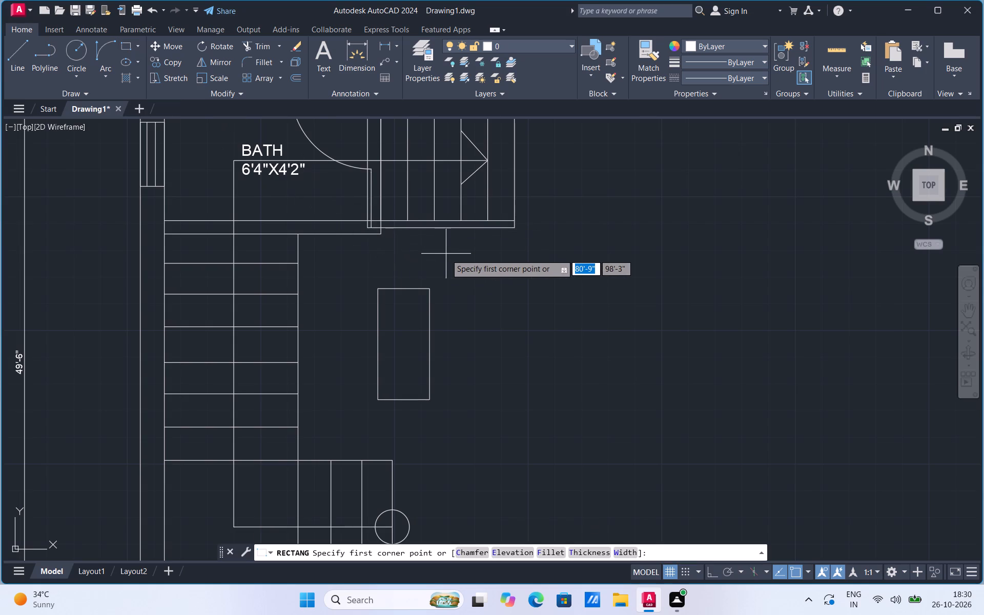
{"action": "scroll", "coordinate": [446, 254], "scroll_direction": "up", "scroll_amount": 1}
{"action": "left_click", "coordinate": [466, 354]}
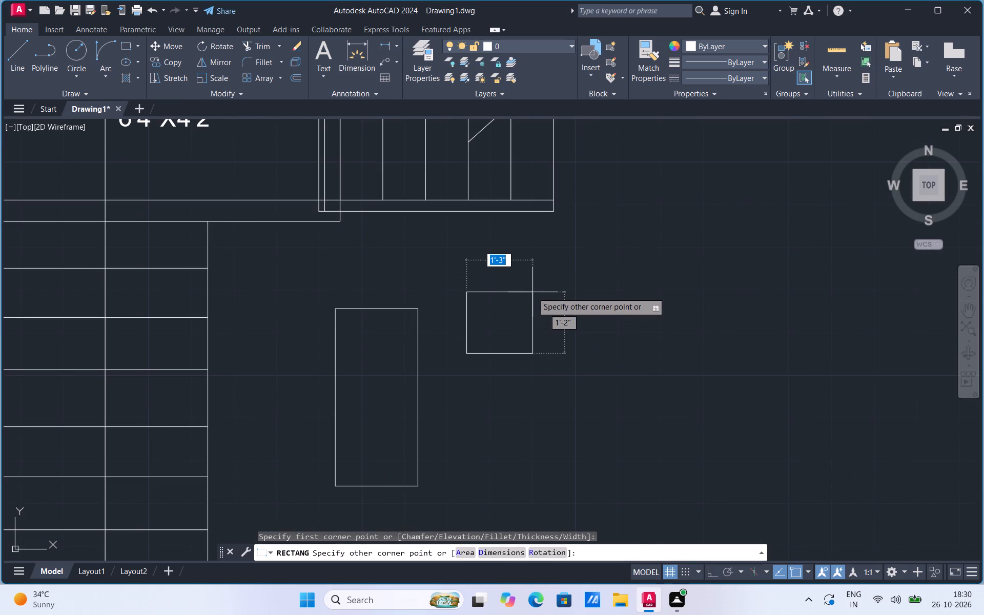
{"action": "left_click", "coordinate": [532, 287]}
Offset the small square in the hall outward by 2 inches.
{"action": "scroll", "coordinate": [521, 285], "scroll_direction": "up", "scroll_amount": 1}
{"action": "left_click", "coordinate": [503, 282]}
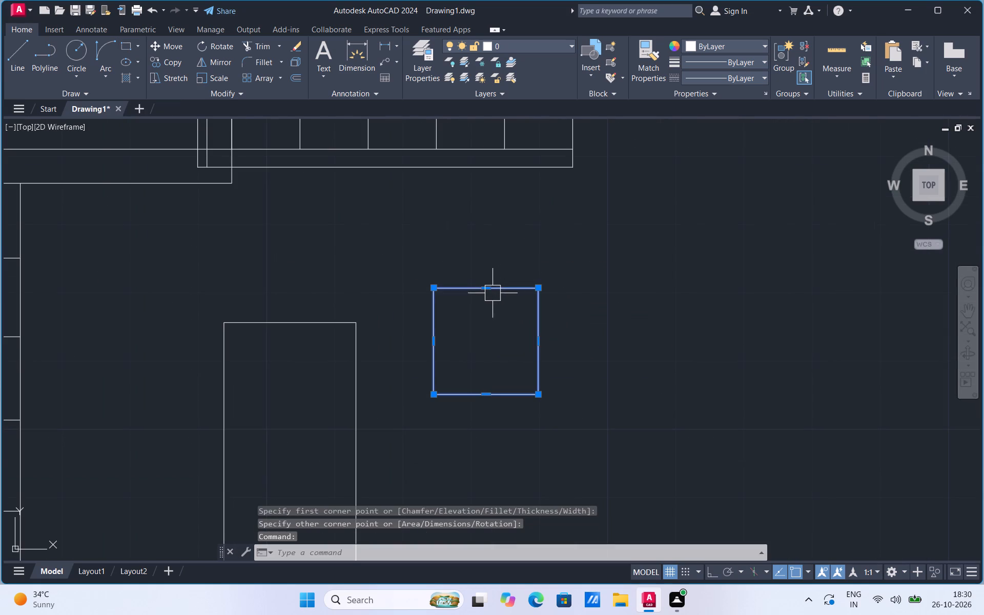
{"action": "key", "text": "o"}
{"action": "left_click_drag", "start_coordinate": [535, 323], "coordinate": [529, 320]}
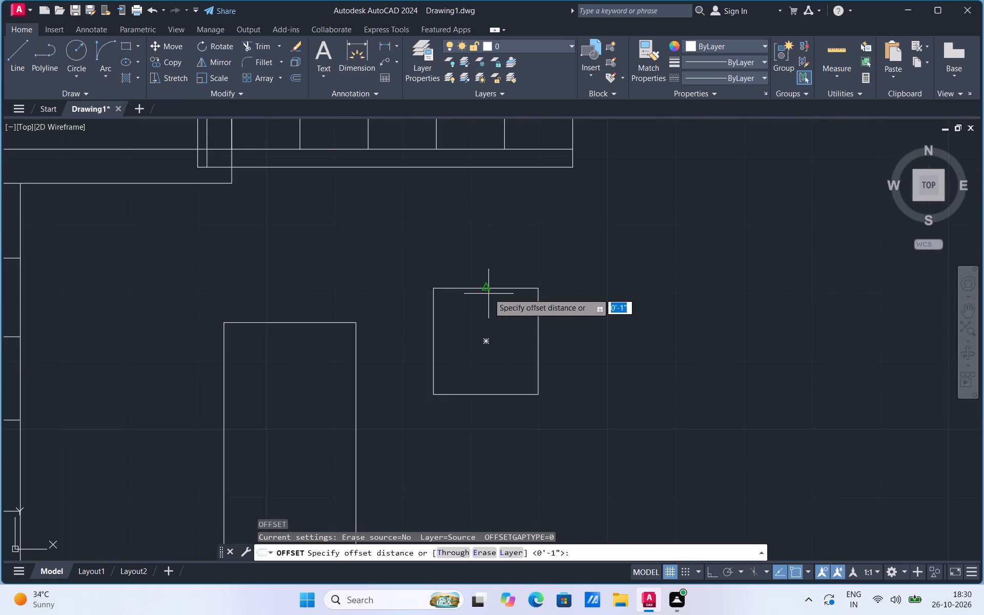
{"action": "left_click", "coordinate": [487, 288]}
{"action": "left_click", "coordinate": [485, 294]}
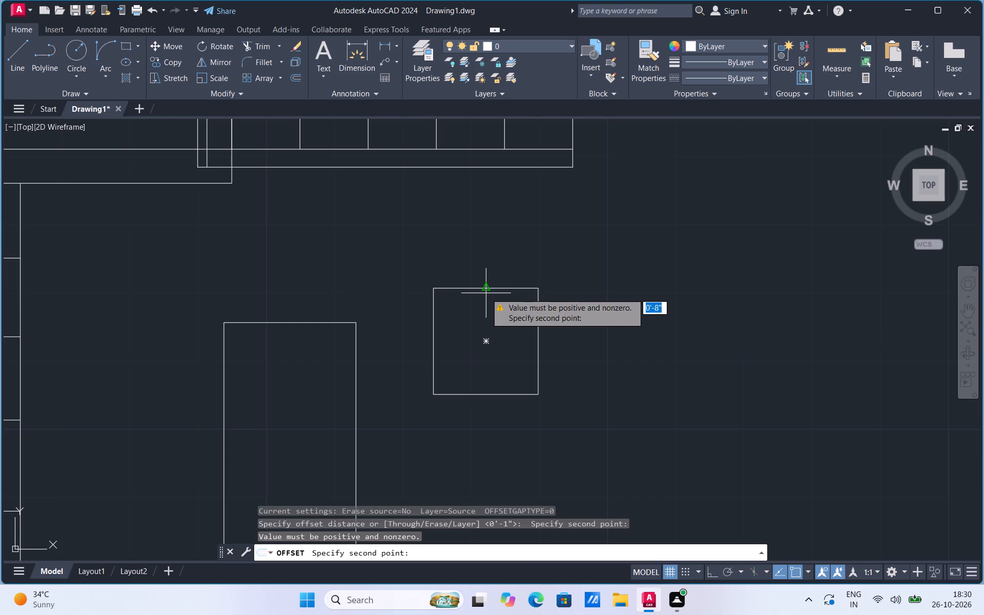
{"action": "key", "text": "2"}
{"action": "key", "text": "Return"}
{"action": "left_click", "coordinate": [486, 293]}
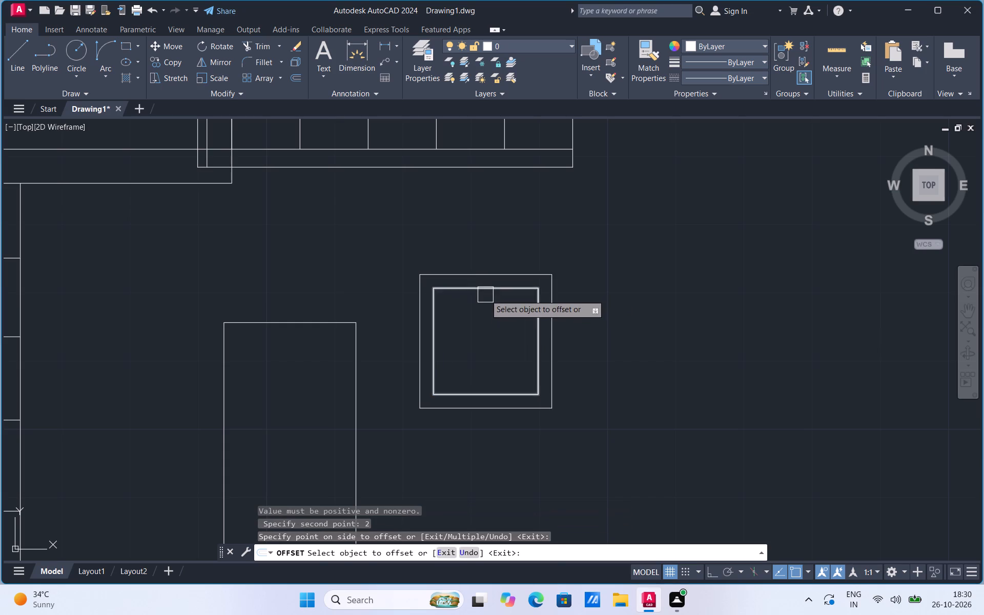
Offset the original small square in the hall inward by 2 inches and erase the outermost square.
{"action": "left_click", "coordinate": [511, 291]}
{"action": "left_click", "coordinate": [493, 309]}
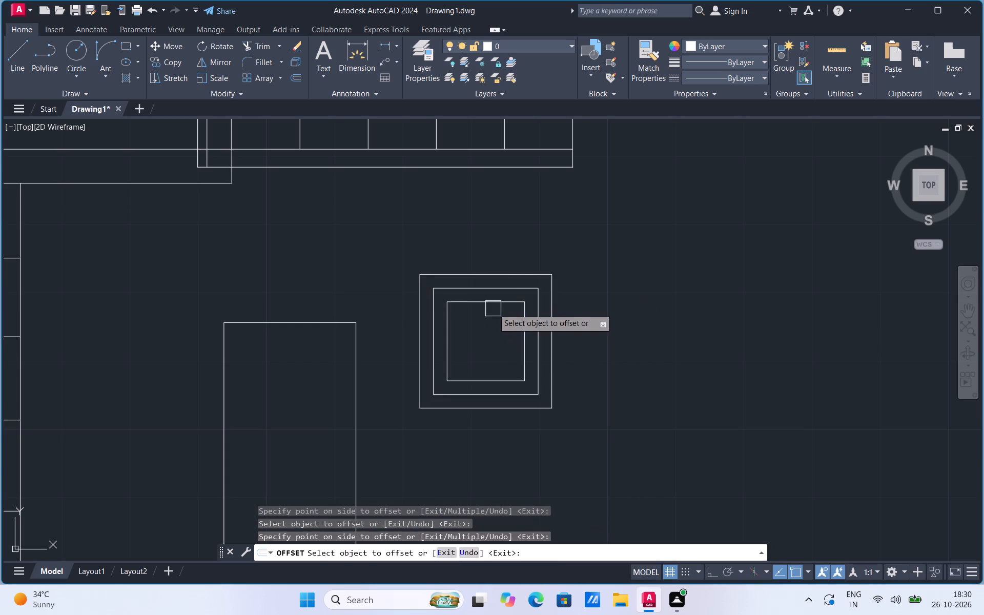
{"action": "key", "text": "Escape"}
{"action": "left_click", "coordinate": [493, 275]}
{"action": "key", "text": "Delete"}
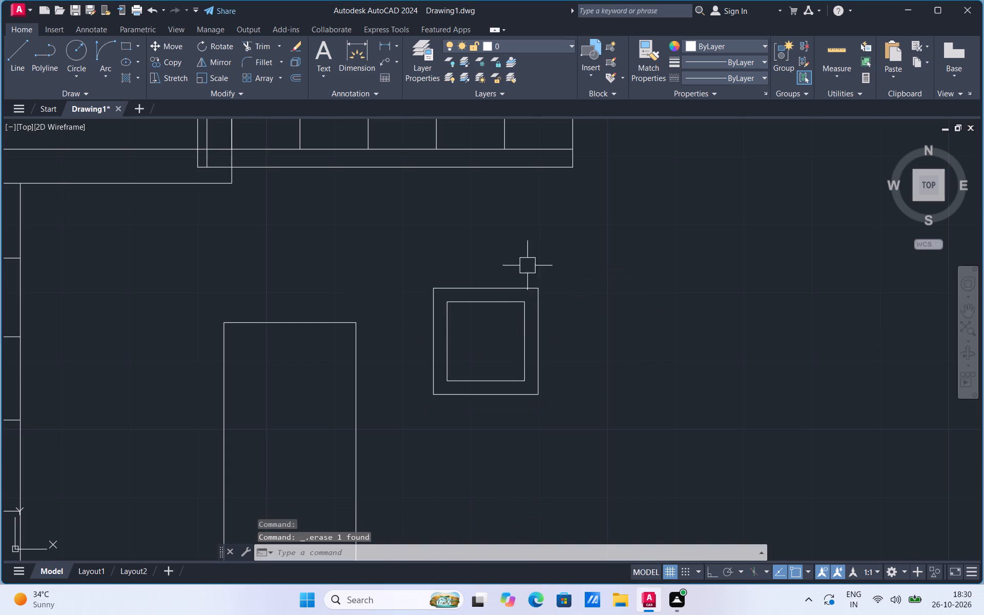
Draw an outward-bulging start-end-direction arc from the inner square's upper-left corner straight up to the outer square's top edge.
{"action": "scroll", "coordinate": [449, 261], "scroll_direction": "up", "scroll_amount": 3}
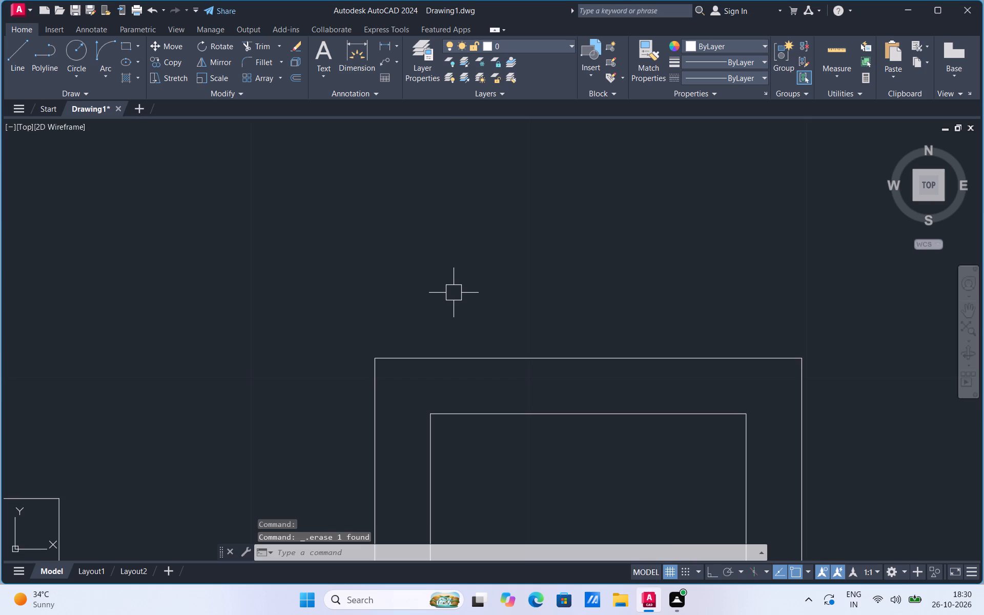
{"action": "scroll", "coordinate": [454, 293], "scroll_direction": "down", "scroll_amount": 1}
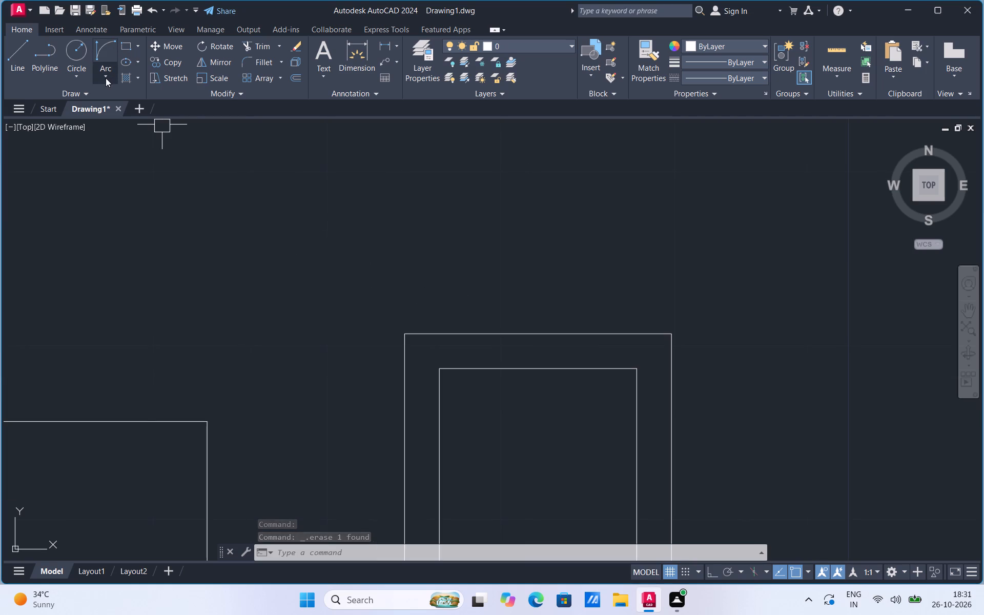
{"action": "left_click", "coordinate": [106, 78]}
{"action": "left_click", "coordinate": [123, 229]}
{"action": "left_click", "coordinate": [440, 372]}
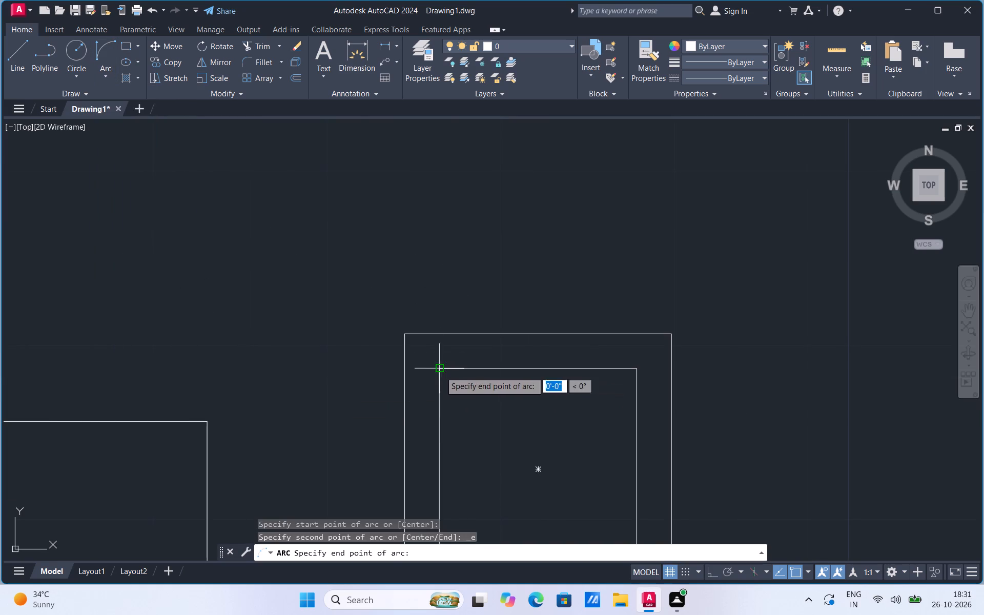
{"action": "left_click", "coordinate": [440, 333]}
{"action": "left_click", "coordinate": [347, 352]}
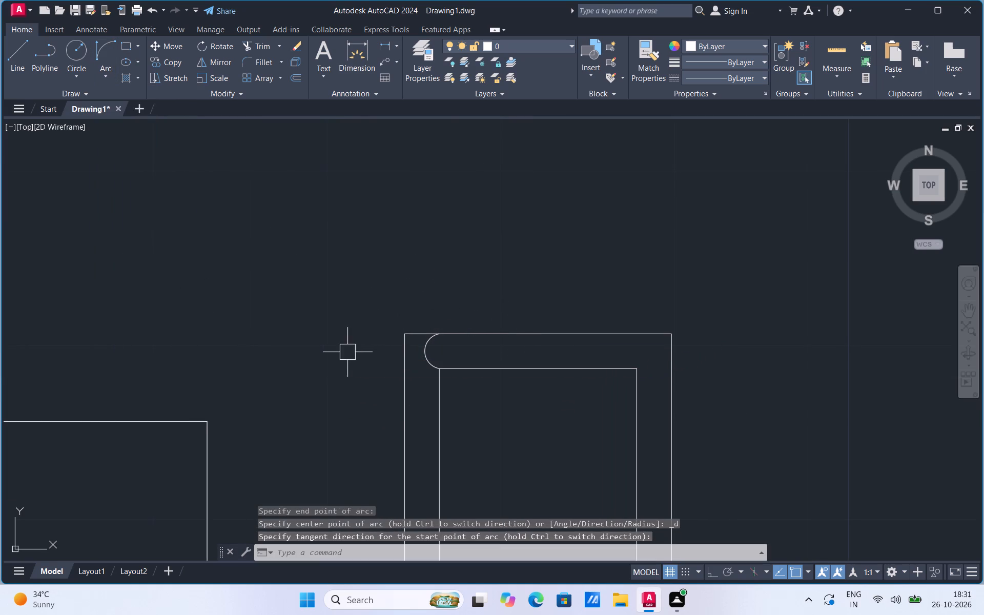
Copy the armrest arc down to the lower-left corner, between the inner and outer squares' bottom edges.
{"action": "left_click", "coordinate": [429, 357]}
{"action": "right_click", "coordinate": [429, 357]}
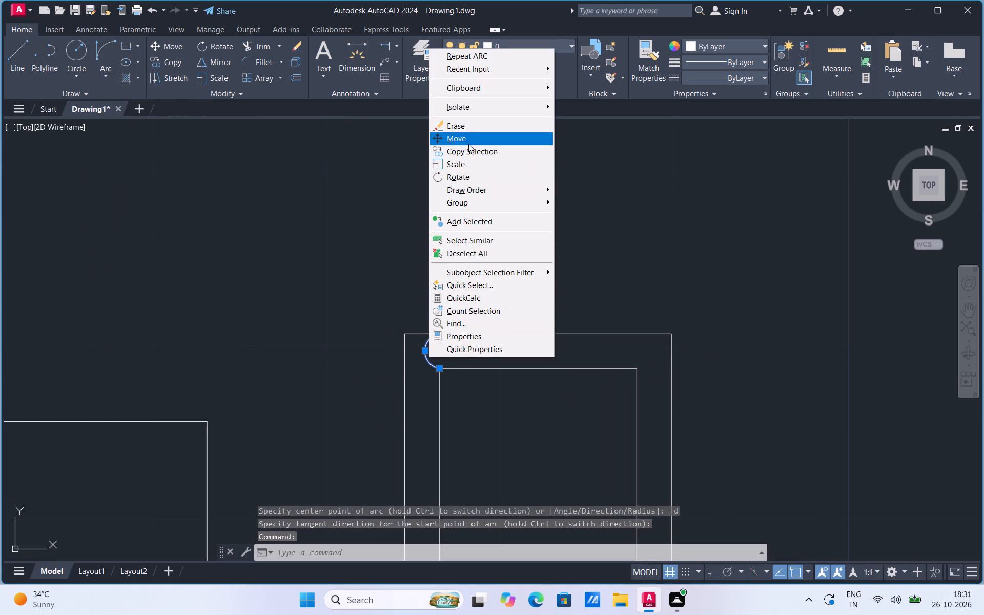
{"action": "left_click", "coordinate": [466, 156]}
{"action": "left_click", "coordinate": [437, 335]}
{"action": "scroll", "coordinate": [442, 300], "scroll_direction": "down", "scroll_amount": 1}
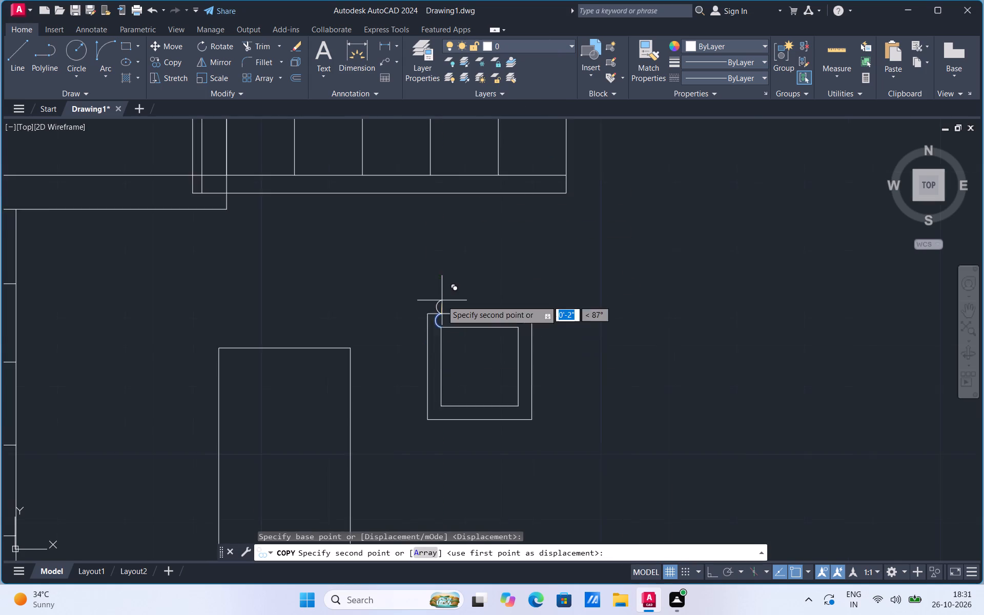
{"action": "scroll", "coordinate": [442, 300], "scroll_direction": "down", "scroll_amount": 2}
{"action": "left_click", "coordinate": [441, 370]}
{"action": "scroll", "coordinate": [450, 319], "scroll_direction": "up", "scroll_amount": 2}
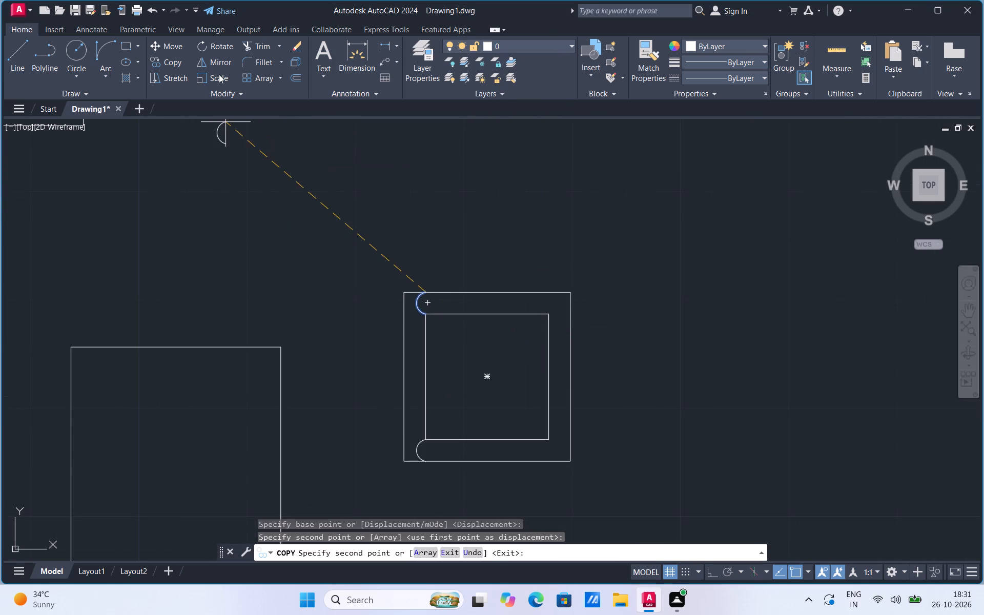
Trim the outer square's left side and the two corner stubs beyond the armrest arcs.
{"action": "left_click", "coordinate": [258, 47]}
{"action": "left_click", "coordinate": [401, 354]}
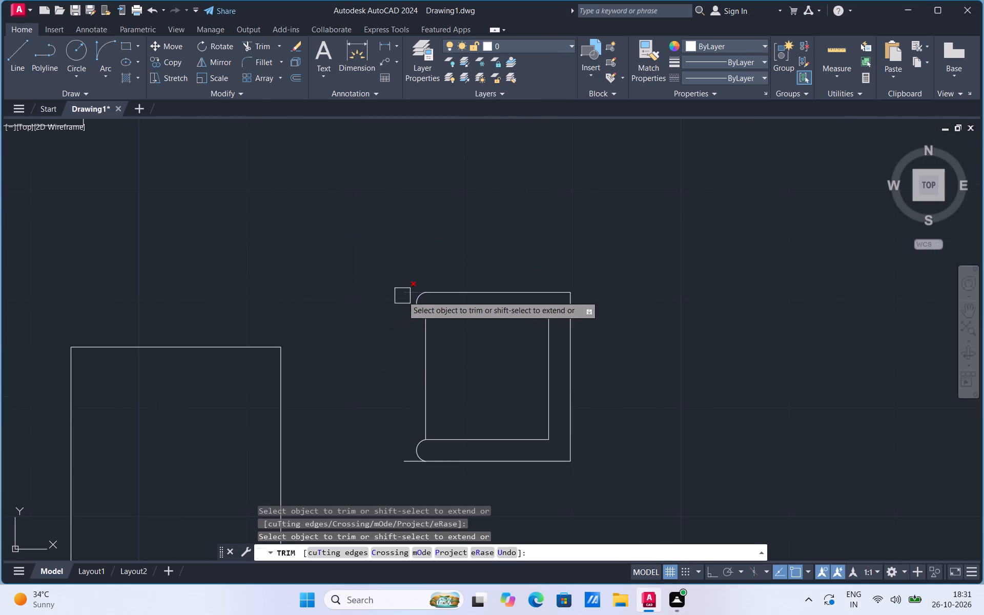
{"action": "left_click", "coordinate": [402, 296]}
{"action": "left_click", "coordinate": [400, 466]}
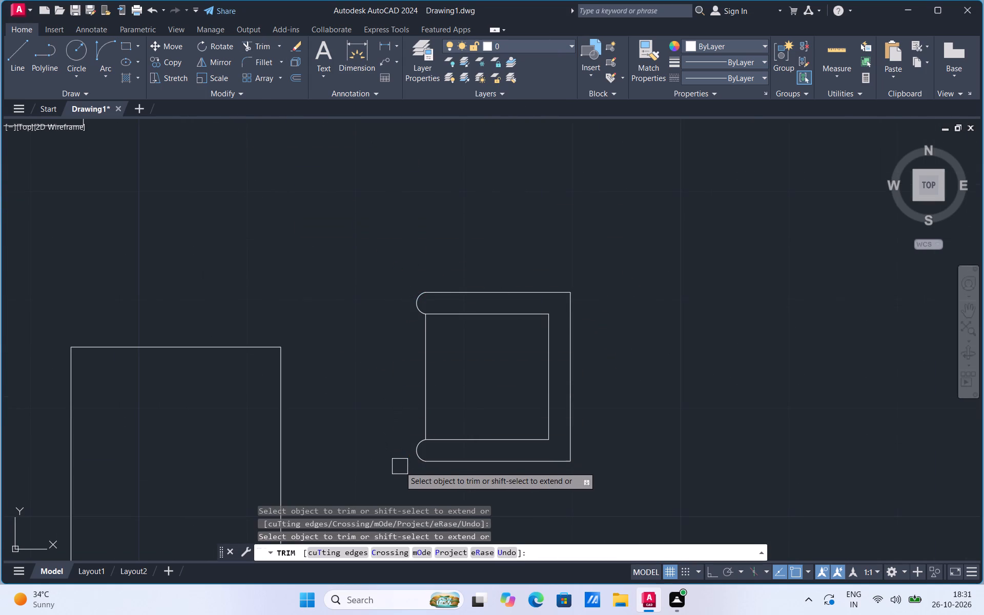
{"action": "scroll", "coordinate": [491, 385], "scroll_direction": "down", "scroll_amount": 1}
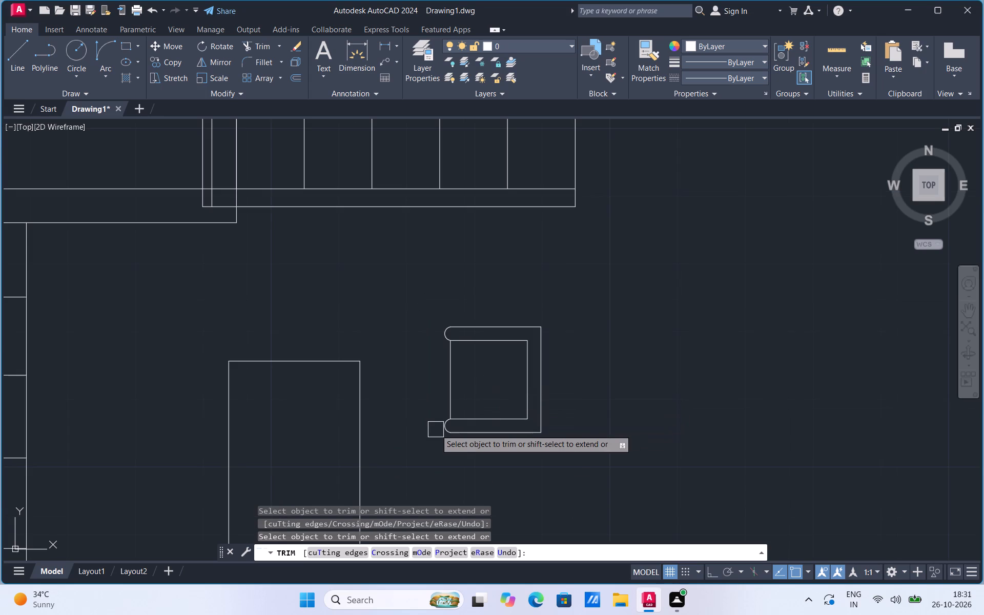
{"action": "key", "text": "Escape"}
Group all the lines and arcs of the chair into one object.
{"action": "left_click", "coordinate": [425, 463]}
{"action": "left_click", "coordinate": [563, 306]}
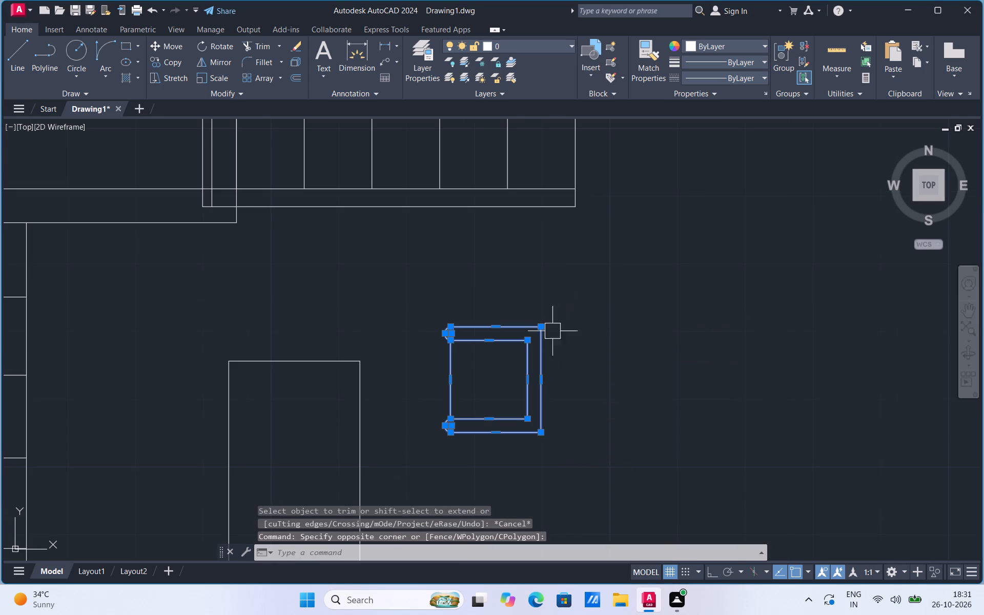
{"action": "right_click", "coordinate": [539, 348]}
{"action": "left_click", "coordinate": [588, 214]}
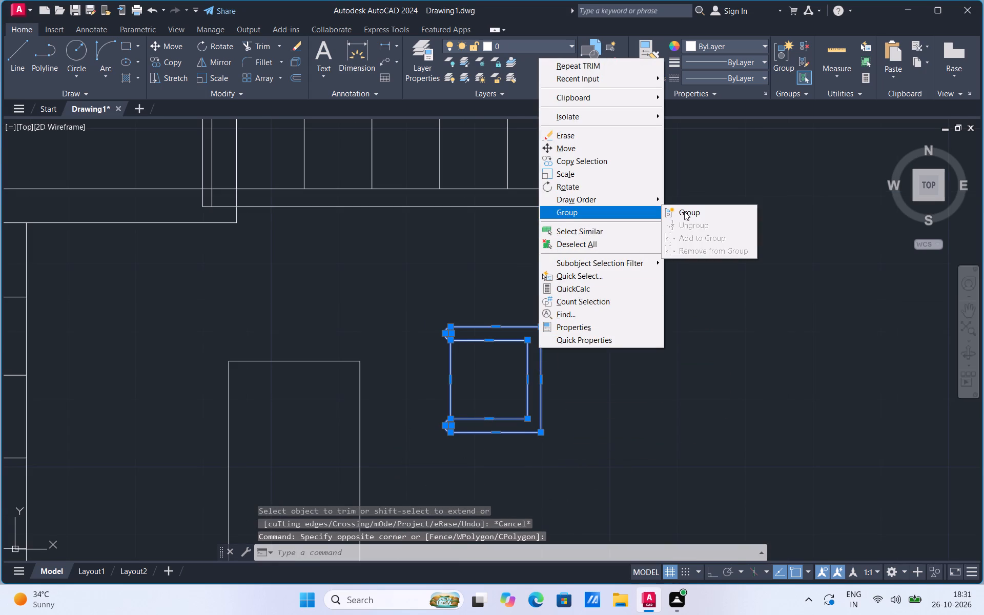
{"action": "left_click", "coordinate": [684, 211]}
Move the chair group close to the table's right side, with its top level with the table's top edge.
{"action": "left_click", "coordinate": [494, 333]}
{"action": "right_click", "coordinate": [494, 333]}
{"action": "left_click", "coordinate": [541, 133]}
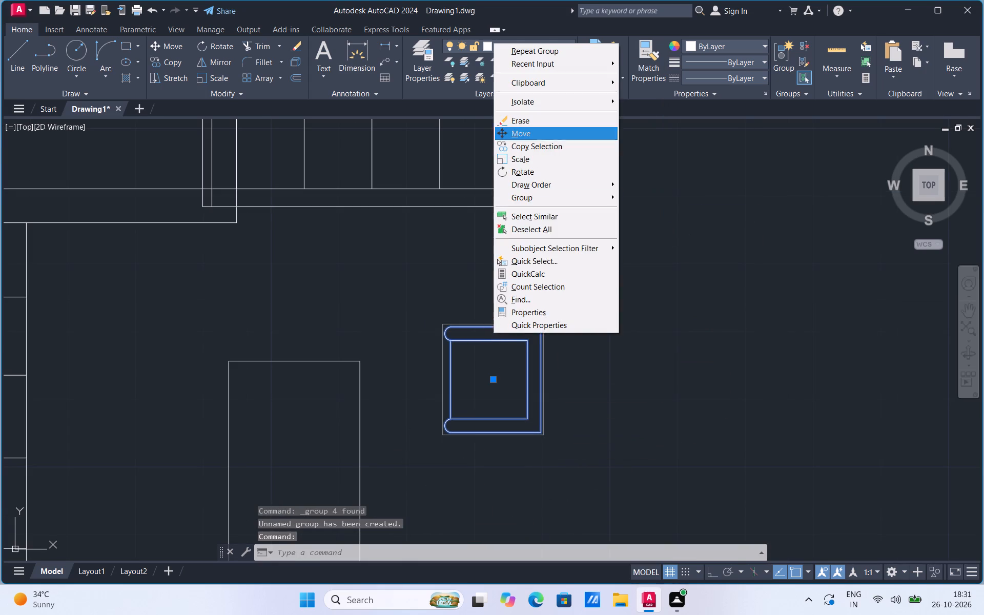
{"action": "left_click", "coordinate": [536, 329]}
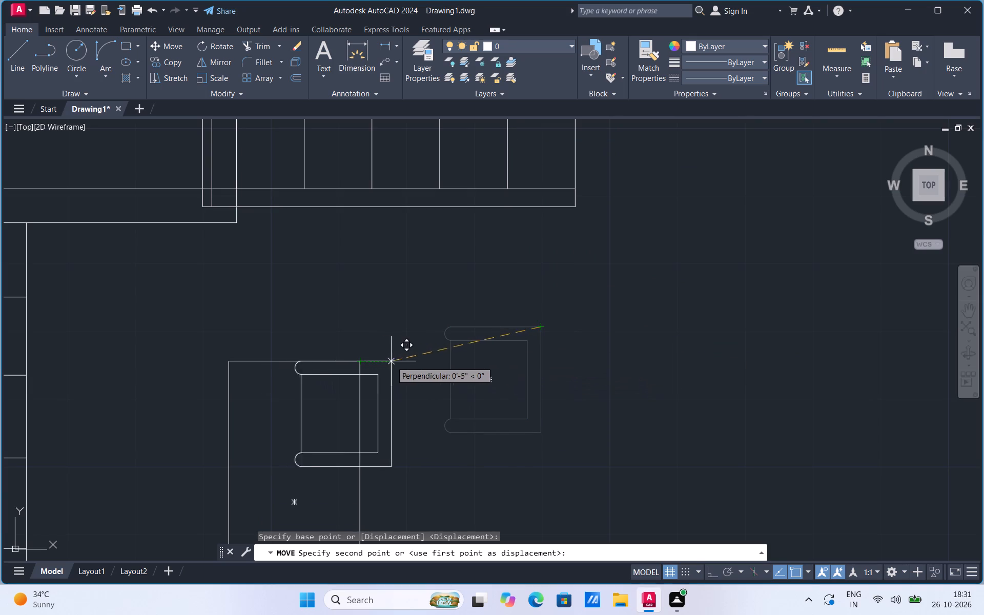
{"action": "left_click", "coordinate": [480, 365]}
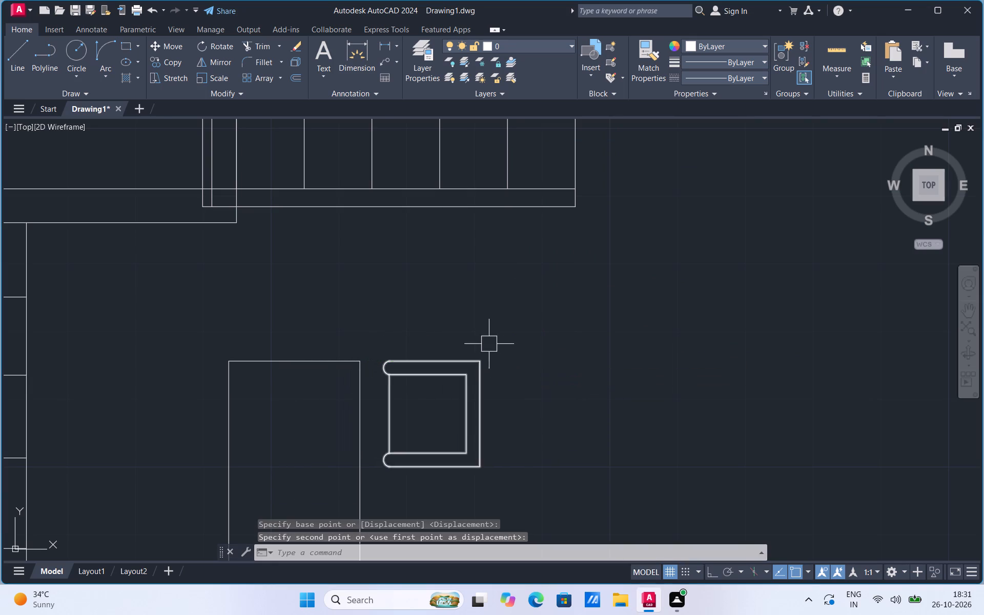
Copy the chair straight down to make a second one beside the lower half of the table.
{"action": "scroll", "coordinate": [520, 294], "scroll_direction": "down", "scroll_amount": 1}
{"action": "left_click", "coordinate": [467, 377]}
{"action": "left_click", "coordinate": [452, 412]}
{"action": "right_click", "coordinate": [452, 412]}
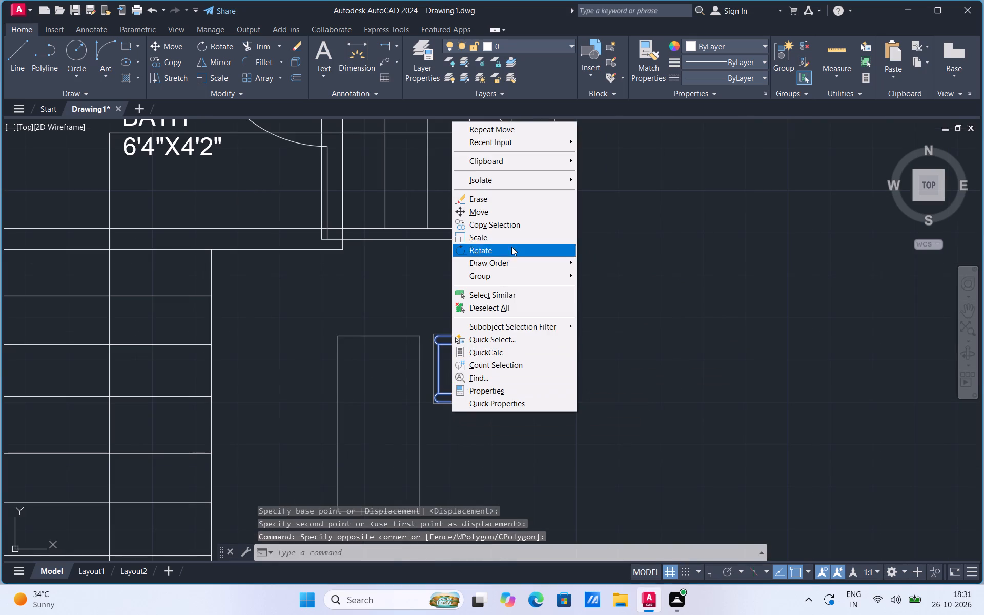
{"action": "left_click", "coordinate": [514, 226]}
{"action": "scroll", "coordinate": [514, 226], "scroll_direction": "down", "scroll_amount": 2}
{"action": "scroll", "coordinate": [516, 313], "scroll_direction": "up", "scroll_amount": 1}
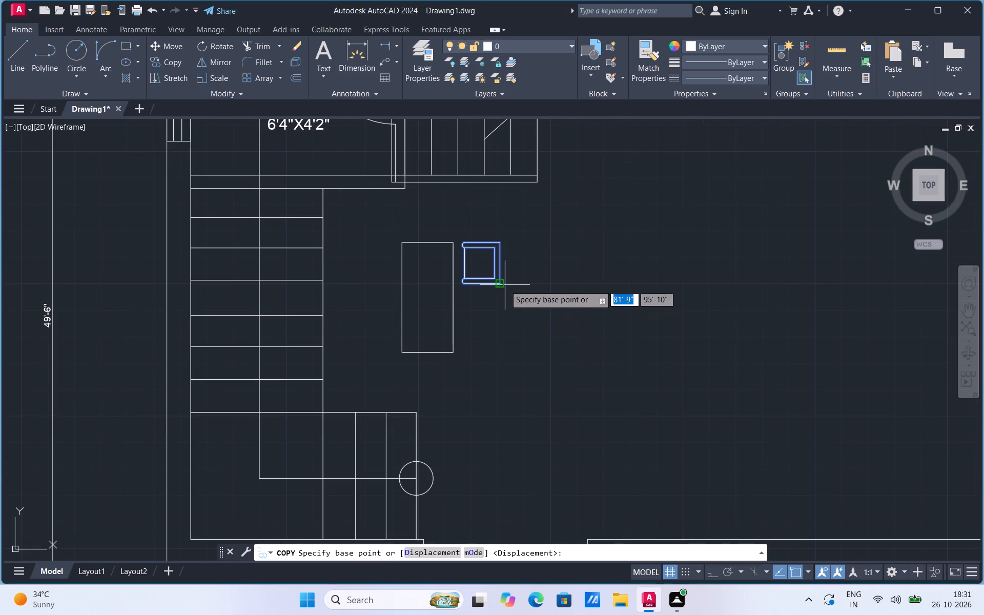
{"action": "left_click", "coordinate": [505, 285]}
{"action": "left_click", "coordinate": [502, 346]}
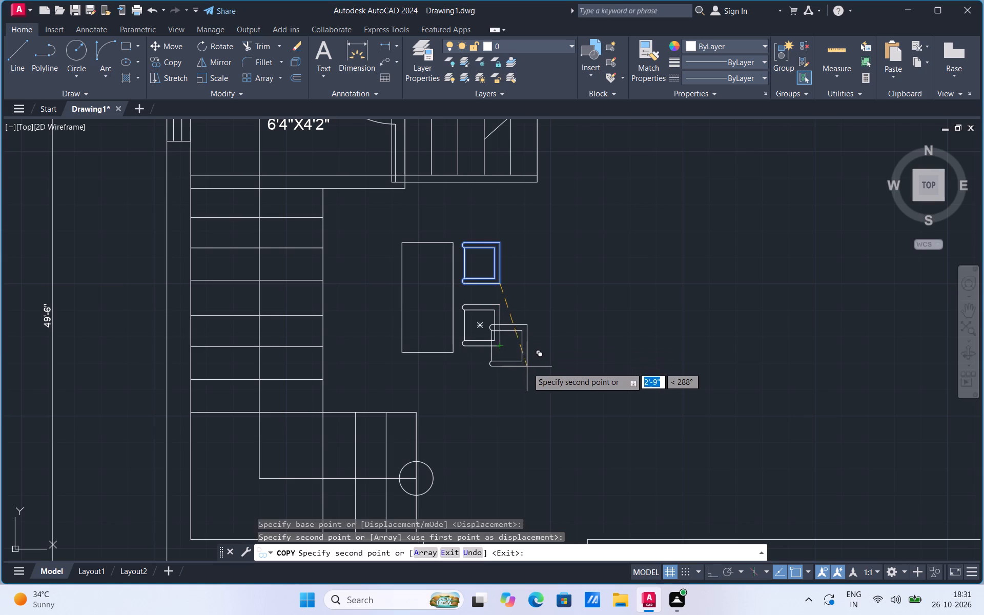
{"action": "key", "text": "Escape"}
Move the upper chair slightly down, closer to the lower chair.
{"action": "scroll", "coordinate": [465, 262], "scroll_direction": "up", "scroll_amount": 2}
{"action": "left_click", "coordinate": [469, 298]}
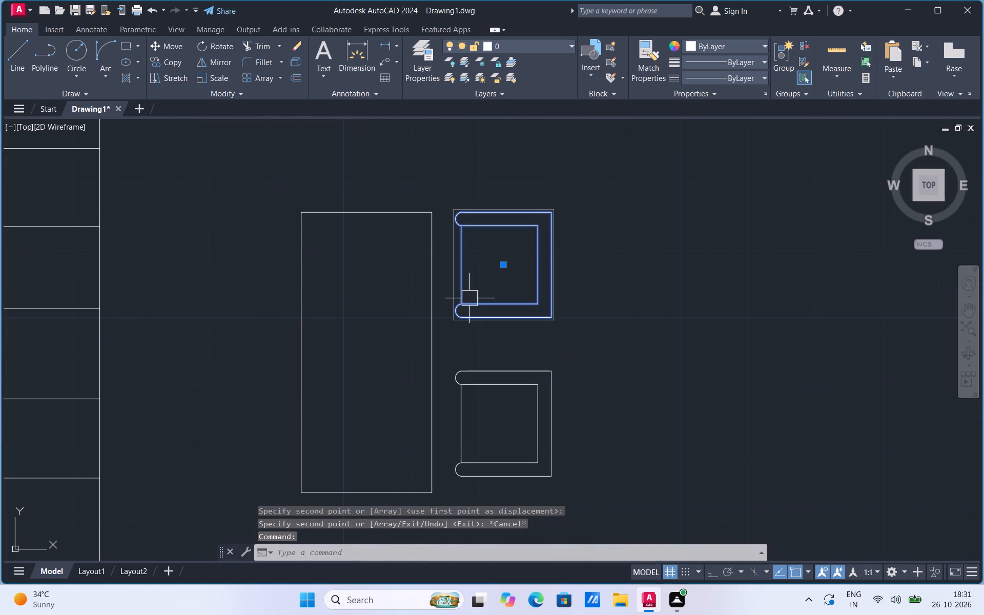
{"action": "right_click", "coordinate": [469, 298]}
{"action": "left_click", "coordinate": [503, 100]}
{"action": "left_click", "coordinate": [493, 231]}
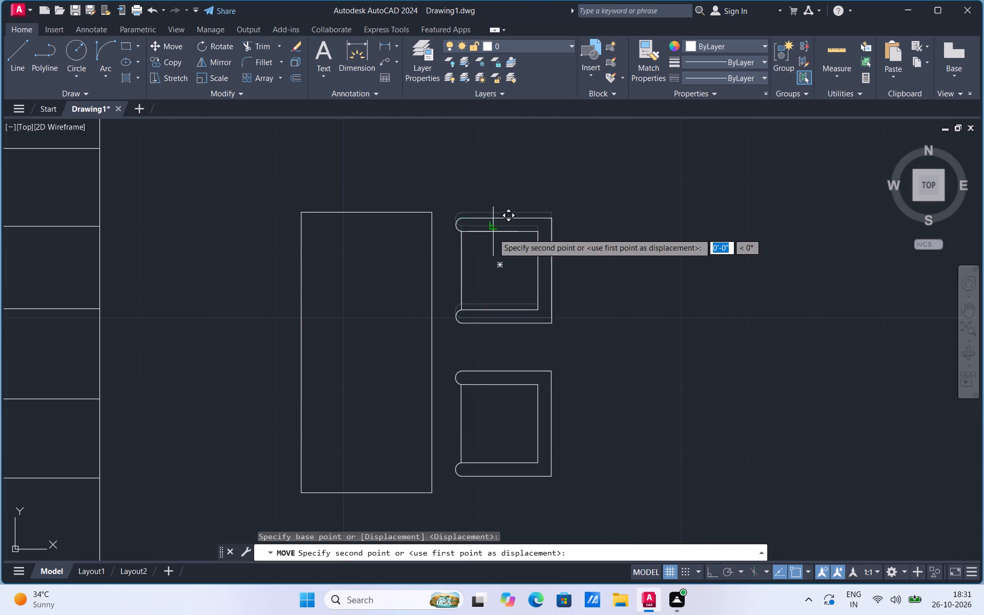
{"action": "left_click", "coordinate": [493, 248]}
Copy both chairs horizontally to the left side of the table with Ortho mode on.
{"action": "scroll", "coordinate": [526, 232], "scroll_direction": "down", "scroll_amount": 1}
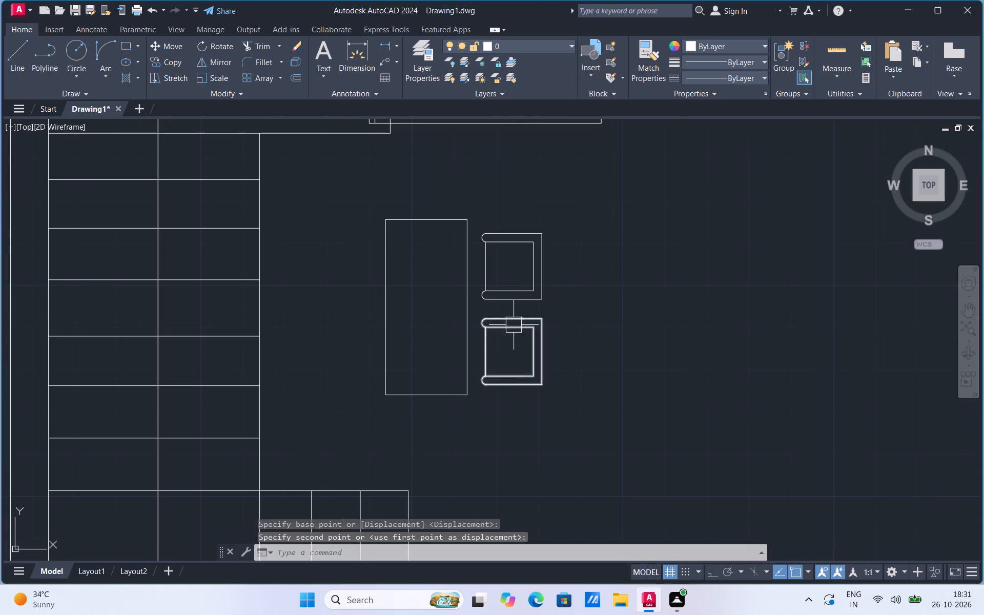
{"action": "left_click", "coordinate": [513, 325]}
{"action": "left_click", "coordinate": [513, 286]}
{"action": "right_click", "coordinate": [513, 286]}
{"action": "left_click", "coordinate": [558, 392]}
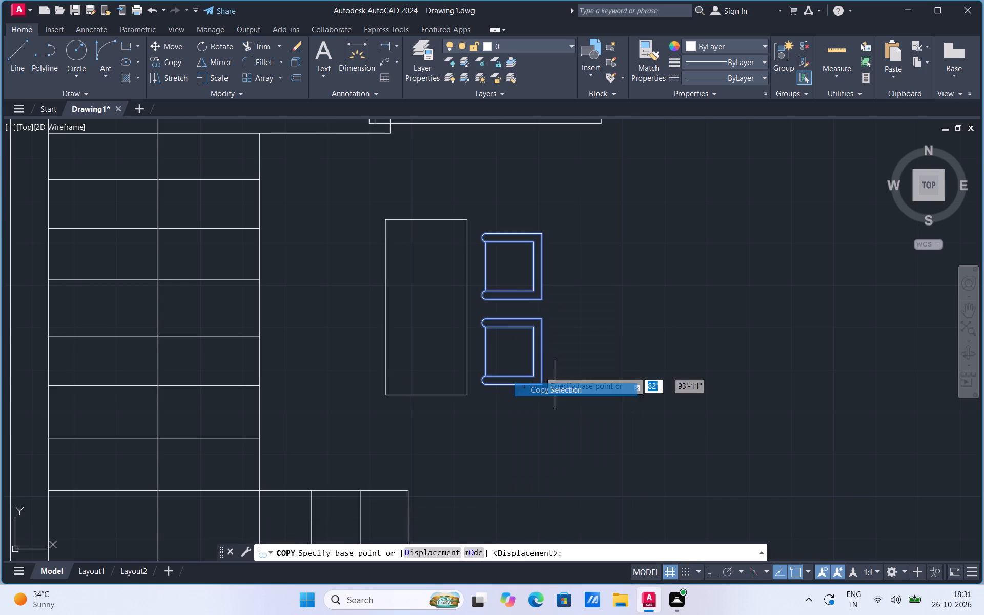
{"action": "left_click", "coordinate": [534, 366]}
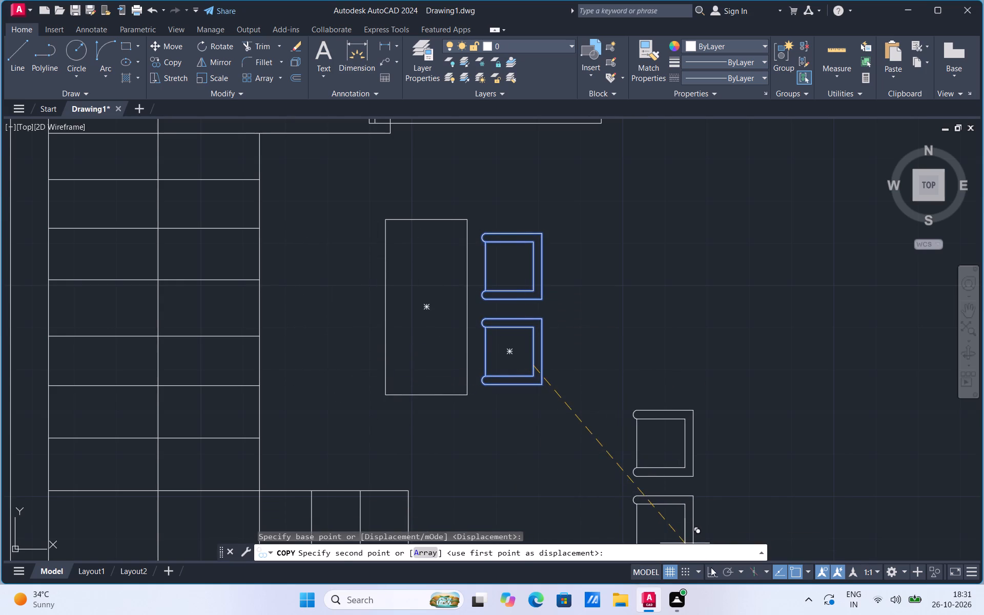
{"action": "left_click", "coordinate": [711, 568]}
{"action": "left_click", "coordinate": [357, 355]}
{"action": "key", "text": "Escape"}
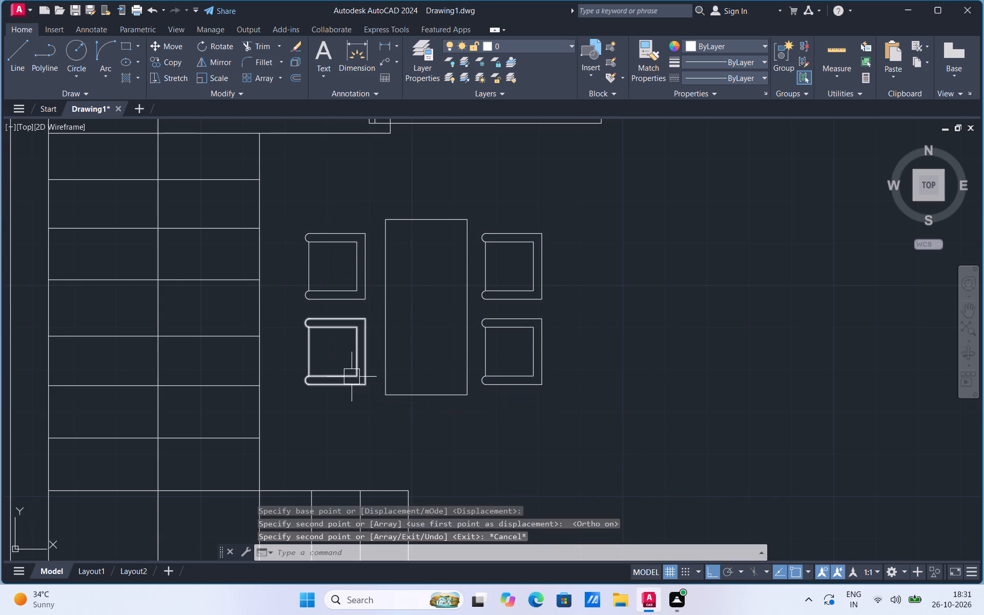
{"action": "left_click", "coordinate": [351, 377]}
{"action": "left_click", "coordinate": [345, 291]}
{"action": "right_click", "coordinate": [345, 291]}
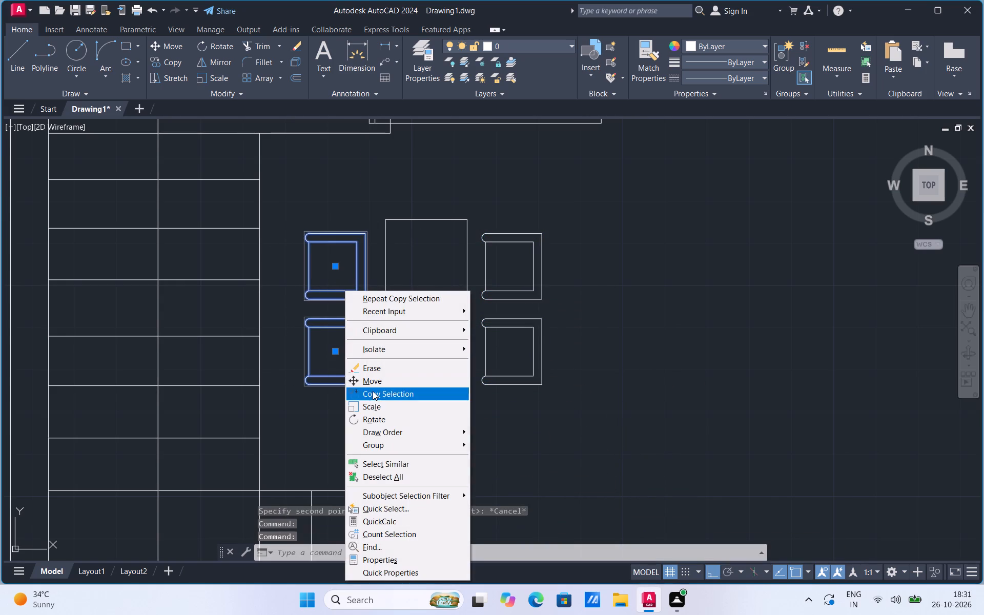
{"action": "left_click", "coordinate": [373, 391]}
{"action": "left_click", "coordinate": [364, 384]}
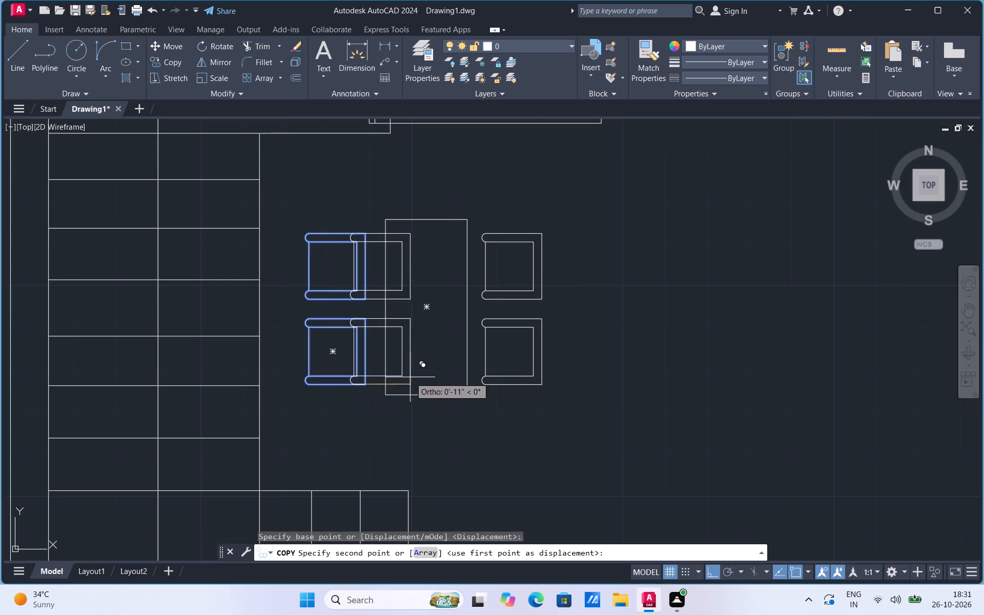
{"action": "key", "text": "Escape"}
Rotate the two left chairs 180 degrees about the lower chair's bottom-right corner so they face the table.
{"action": "left_click", "coordinate": [334, 378]}
{"action": "left_click", "coordinate": [335, 295]}
{"action": "right_click", "coordinate": [335, 295]}
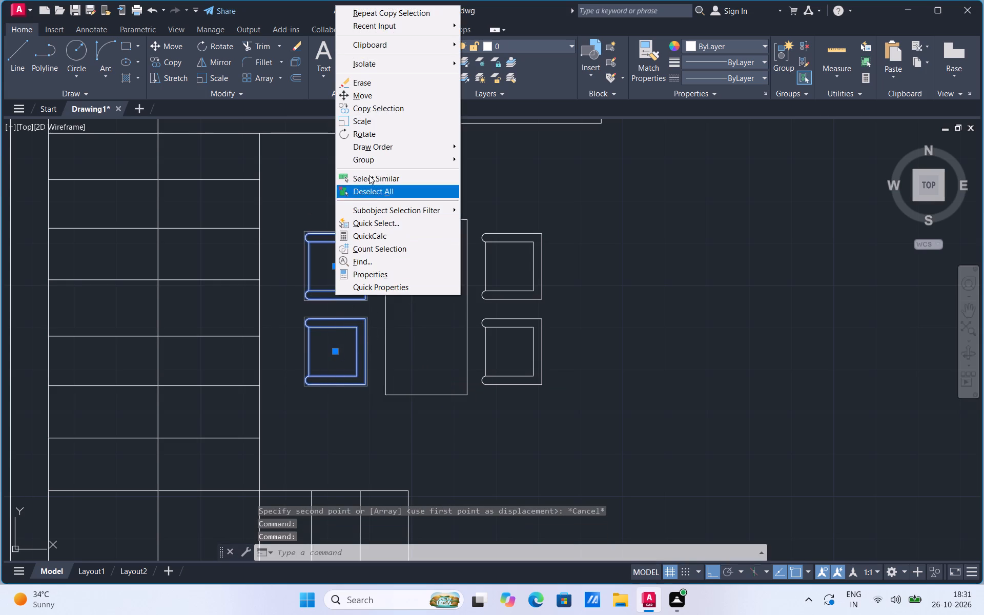
{"action": "left_click", "coordinate": [375, 137]}
{"action": "left_click", "coordinate": [366, 386]}
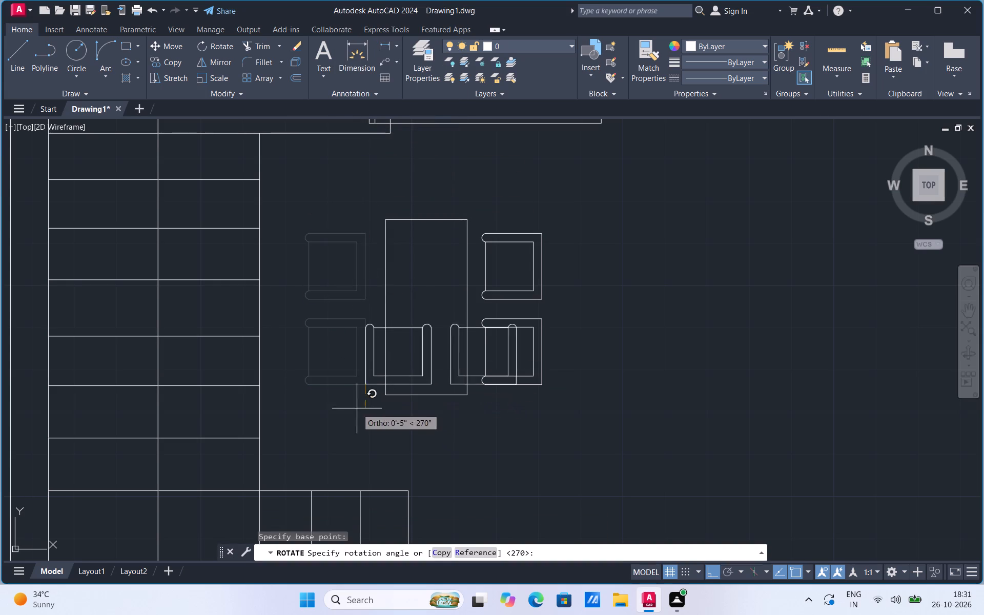
{"action": "left_click", "coordinate": [325, 424]}
Move the two rotated chairs straight up about 3', level with the chairs on the table's right side.
{"action": "left_click", "coordinate": [364, 425]}
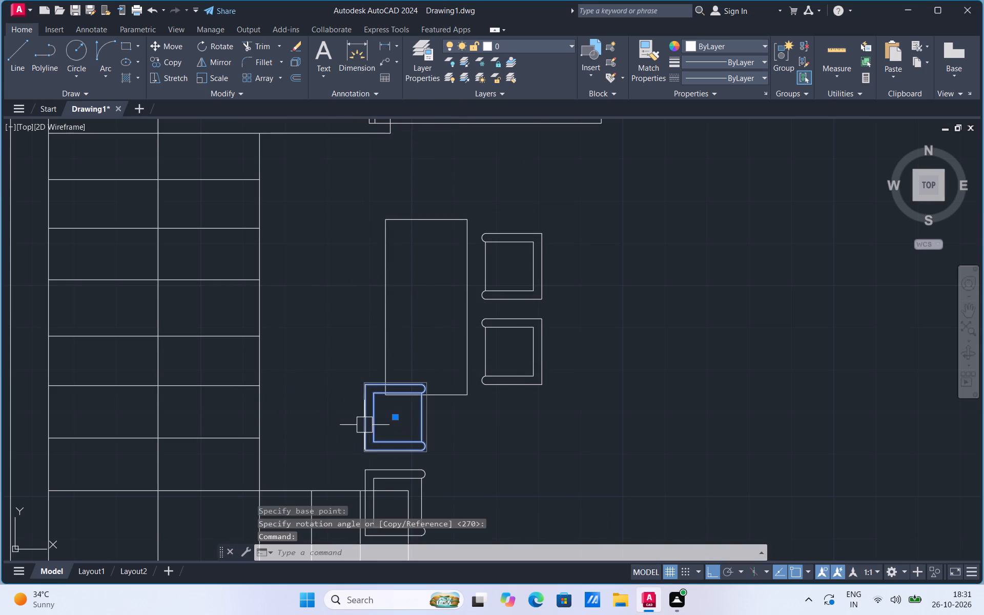
{"action": "left_click", "coordinate": [376, 467]}
{"action": "right_click", "coordinate": [376, 467]}
{"action": "left_click", "coordinate": [408, 265]}
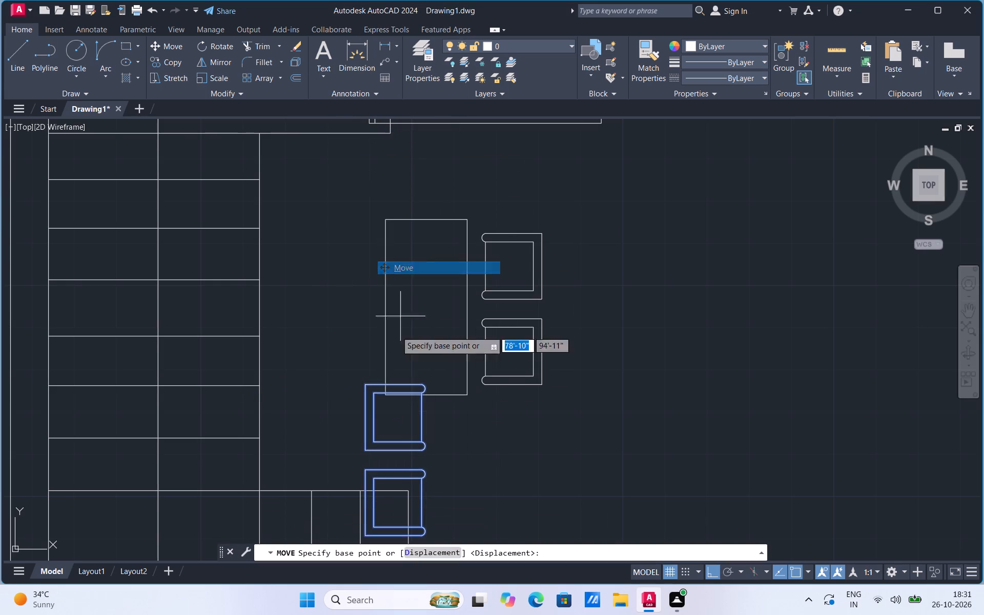
{"action": "left_click", "coordinate": [365, 387]}
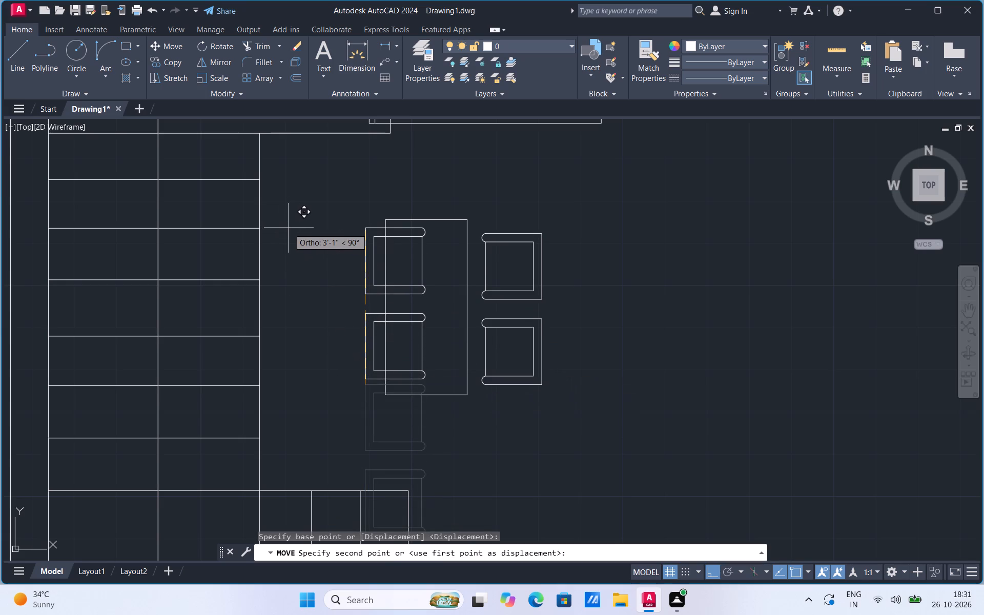
{"action": "left_click", "coordinate": [287, 233]}
Finish placing the two left chairs level with the right-hand pair, and move both horizontally left until they clear the table.
{"action": "left_click", "coordinate": [410, 288]}
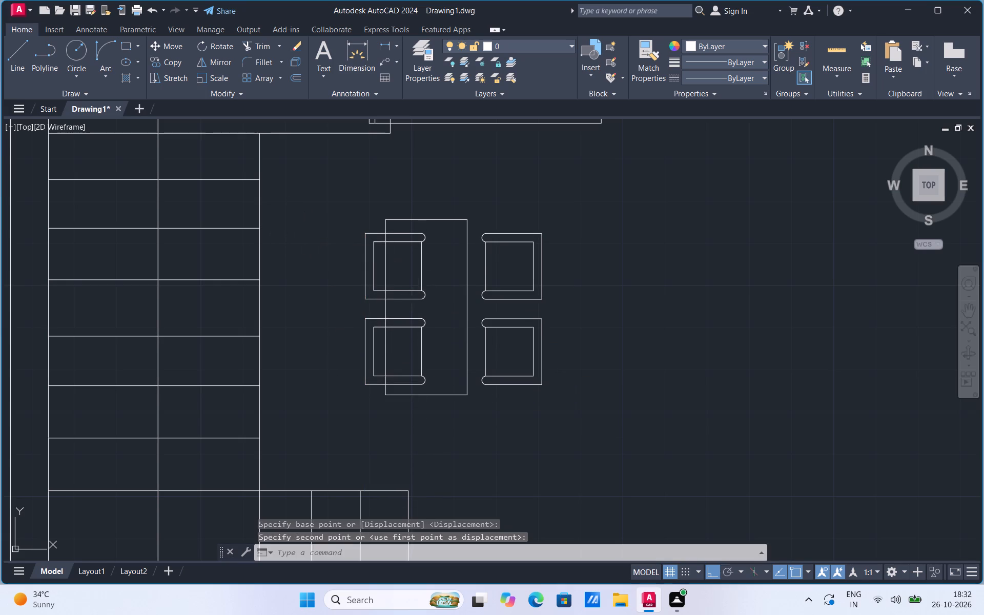
{"action": "left_click", "coordinate": [413, 359]}
{"action": "left_click", "coordinate": [424, 380]}
{"action": "left_click", "coordinate": [424, 380]}
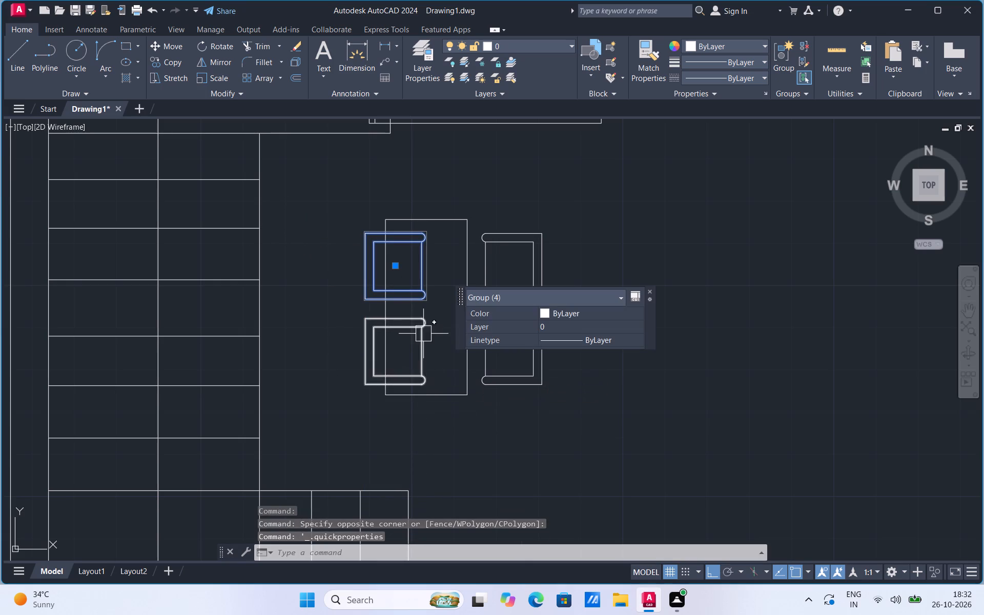
{"action": "left_click", "coordinate": [423, 333]}
{"action": "key", "text": "Escape"}
{"action": "left_click", "coordinate": [421, 329]}
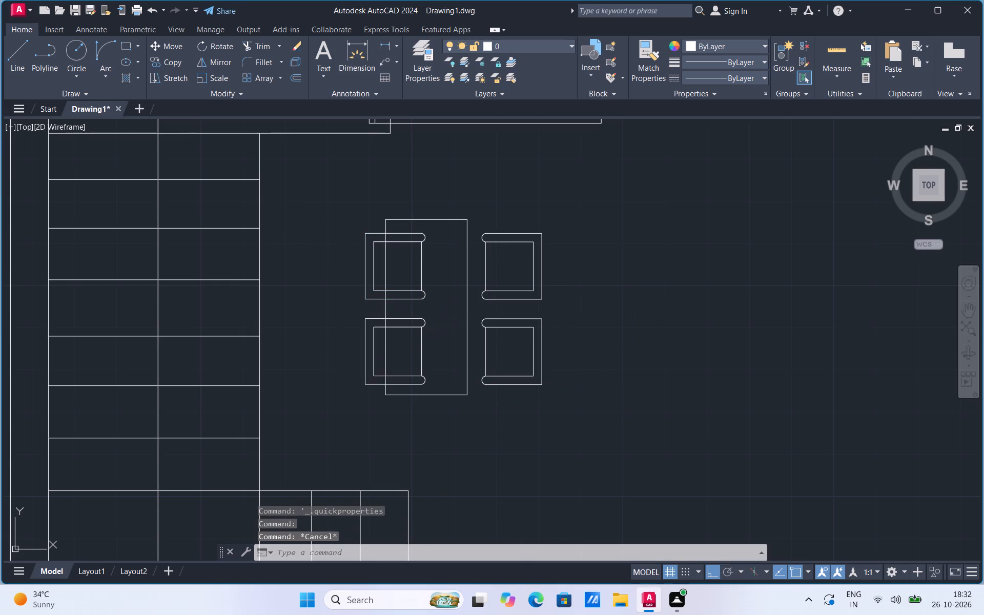
{"action": "left_click", "coordinate": [423, 290]}
{"action": "right_click", "coordinate": [423, 290]}
{"action": "left_click", "coordinate": [455, 378]}
{"action": "left_click", "coordinate": [429, 353]}
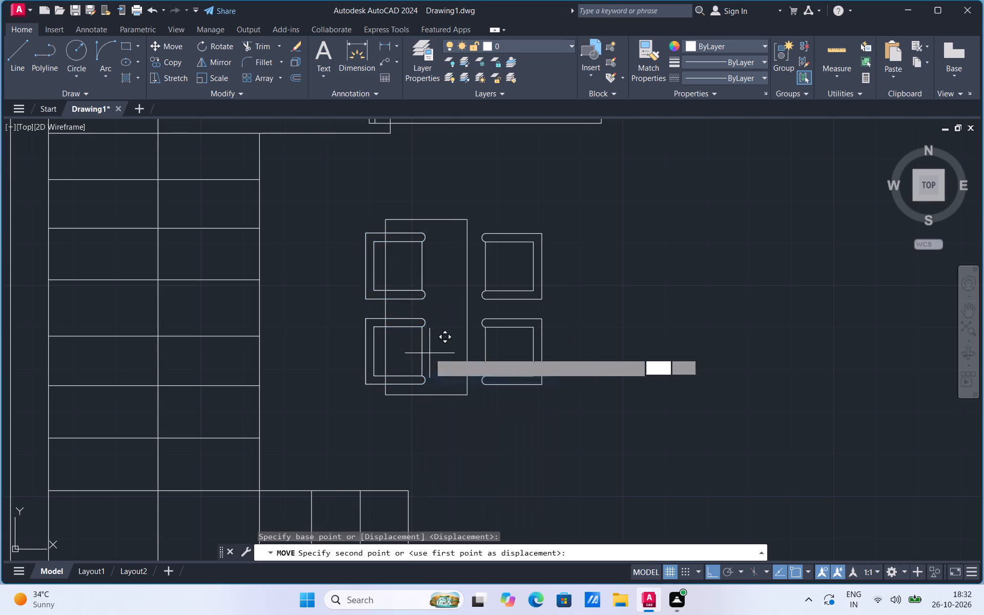
{"action": "left_click", "coordinate": [371, 354]}
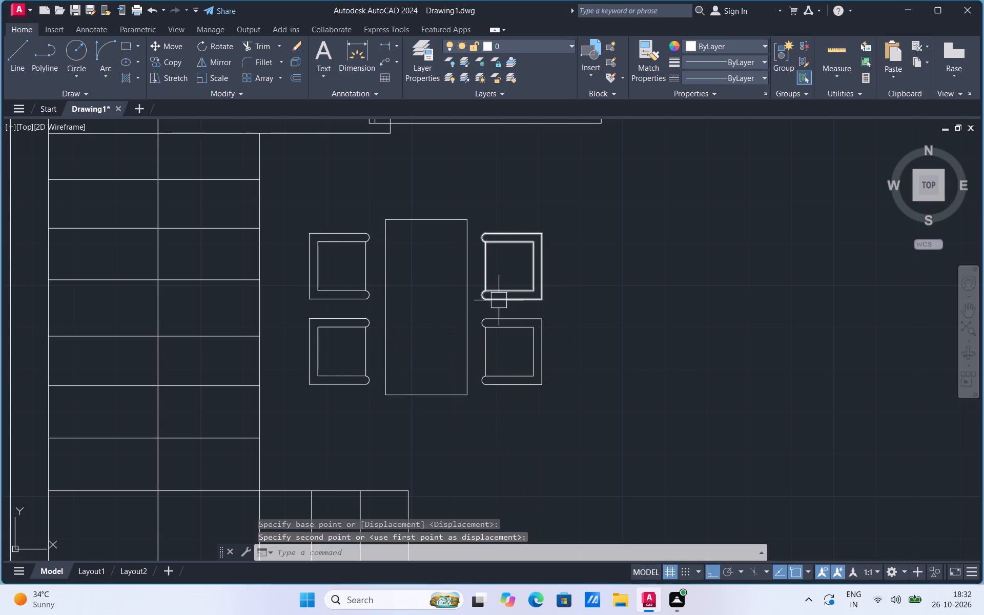
Move the two right-hand chairs slightly left, closer to the table edge.
{"action": "left_click", "coordinate": [499, 299]}
{"action": "left_click", "coordinate": [492, 340]}
{"action": "right_click", "coordinate": [492, 340]}
{"action": "left_click", "coordinate": [528, 140]}
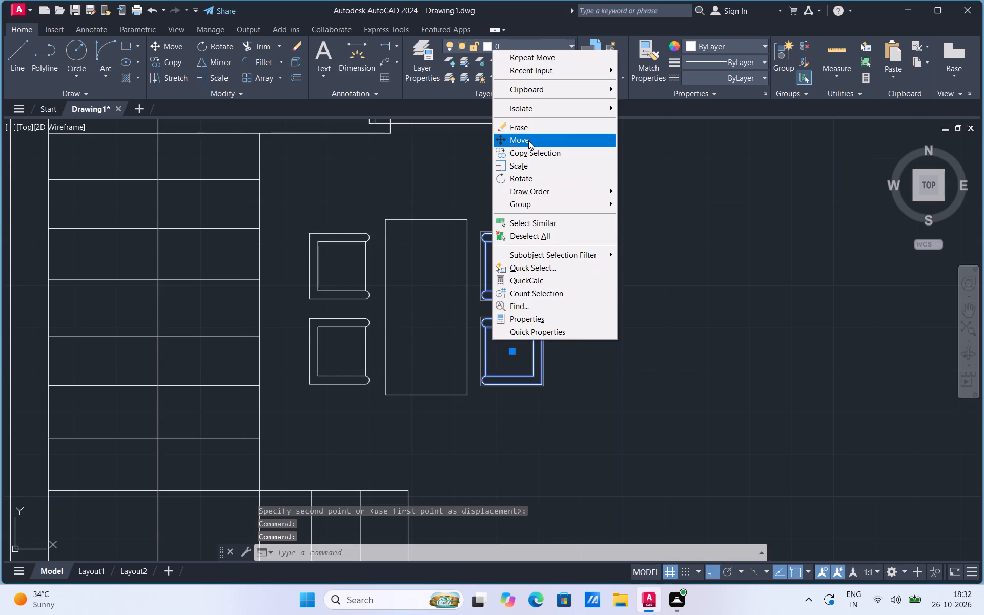
{"action": "scroll", "coordinate": [506, 242], "scroll_direction": "up", "scroll_amount": 1}
{"action": "left_click", "coordinate": [495, 236]}
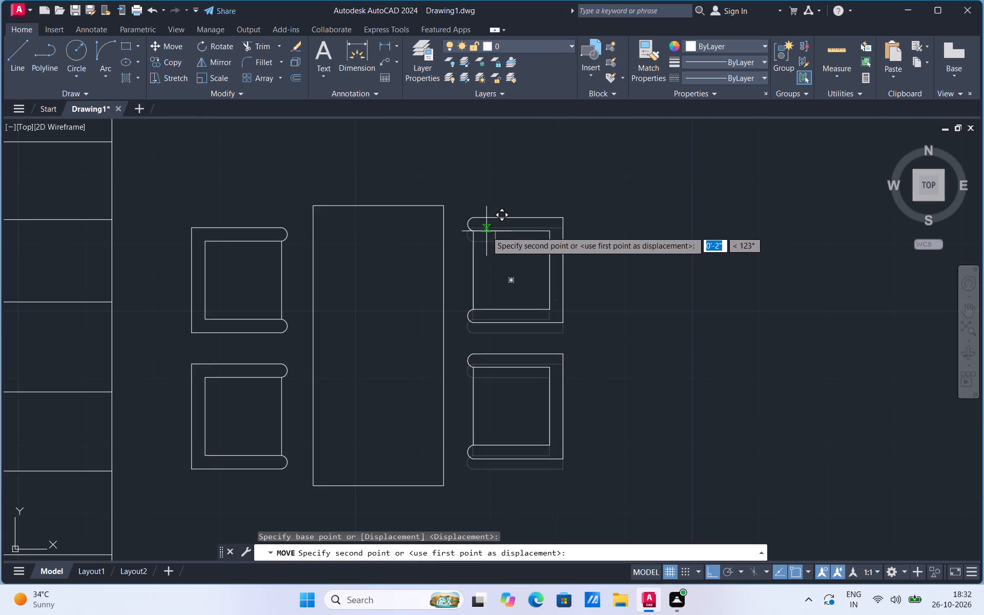
{"action": "left_click", "coordinate": [486, 236]}
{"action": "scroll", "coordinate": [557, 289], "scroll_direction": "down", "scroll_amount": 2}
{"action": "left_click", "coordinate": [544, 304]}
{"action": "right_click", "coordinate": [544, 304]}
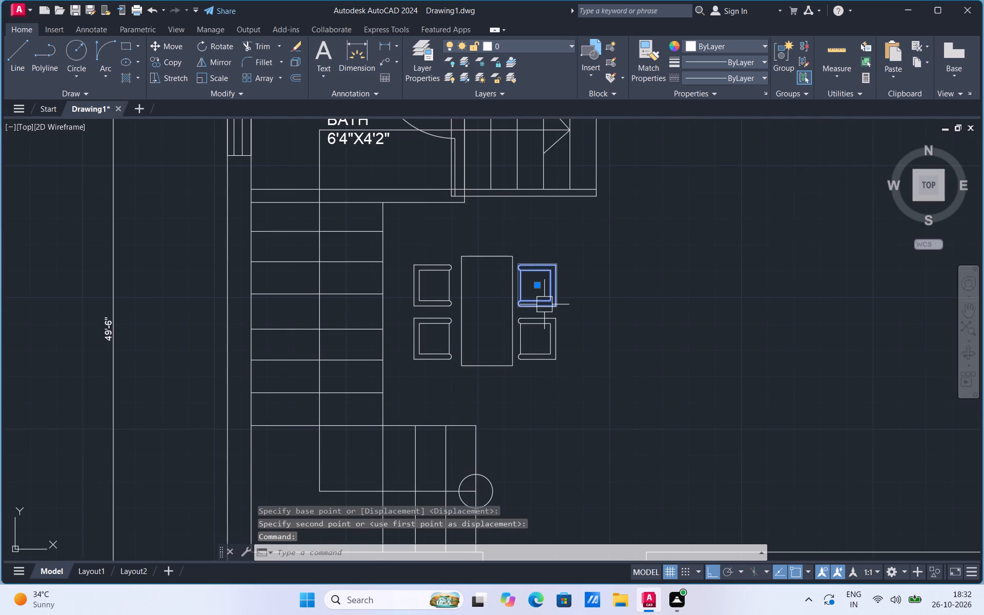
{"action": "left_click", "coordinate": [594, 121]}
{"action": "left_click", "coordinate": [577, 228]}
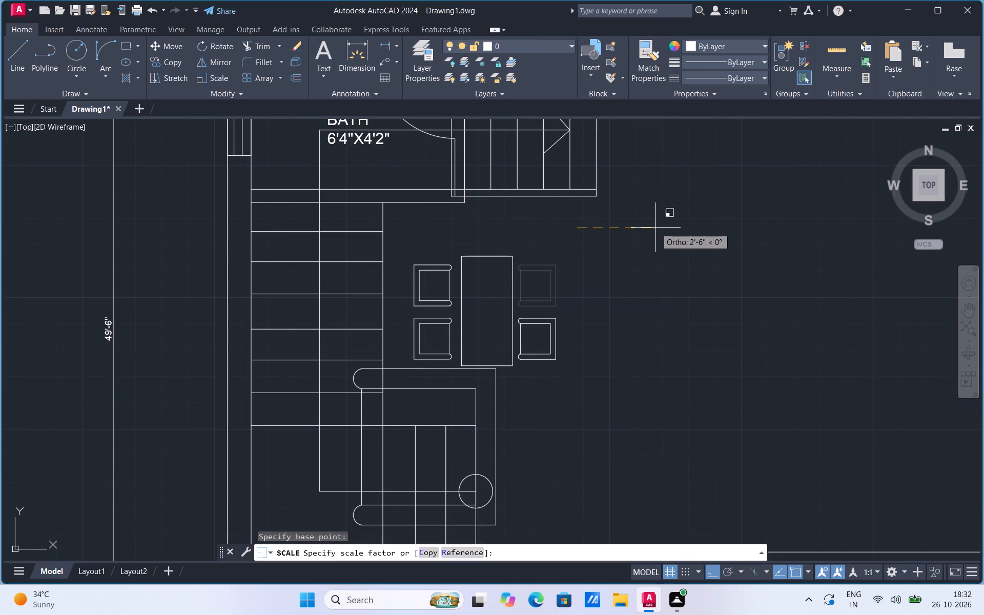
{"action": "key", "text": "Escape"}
Copy the upper right-hand chair horizontally into the empty space to the right of the dining set.
{"action": "left_click", "coordinate": [553, 298]}
{"action": "right_click", "coordinate": [553, 298]}
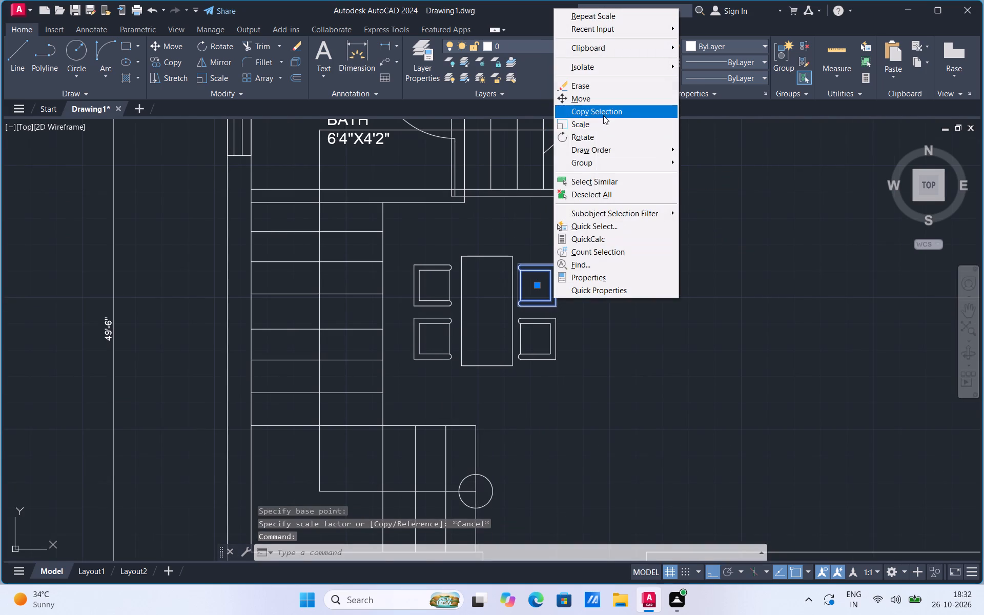
{"action": "left_click", "coordinate": [604, 114]}
{"action": "left_click", "coordinate": [558, 261]}
{"action": "left_click", "coordinate": [671, 257]}
{"action": "key", "text": "Escape"}
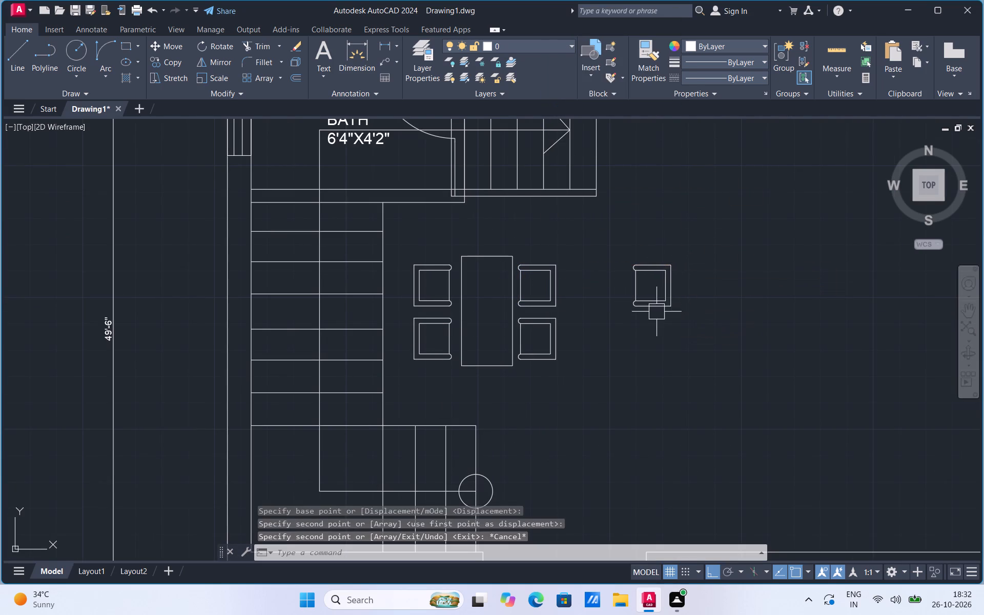
Rotate the copied chair 90 degrees about its bottom-right corner so its open side faces down.
{"action": "left_click", "coordinate": [652, 309]}
{"action": "right_click", "coordinate": [652, 309]}
{"action": "left_click", "coordinate": [701, 148]}
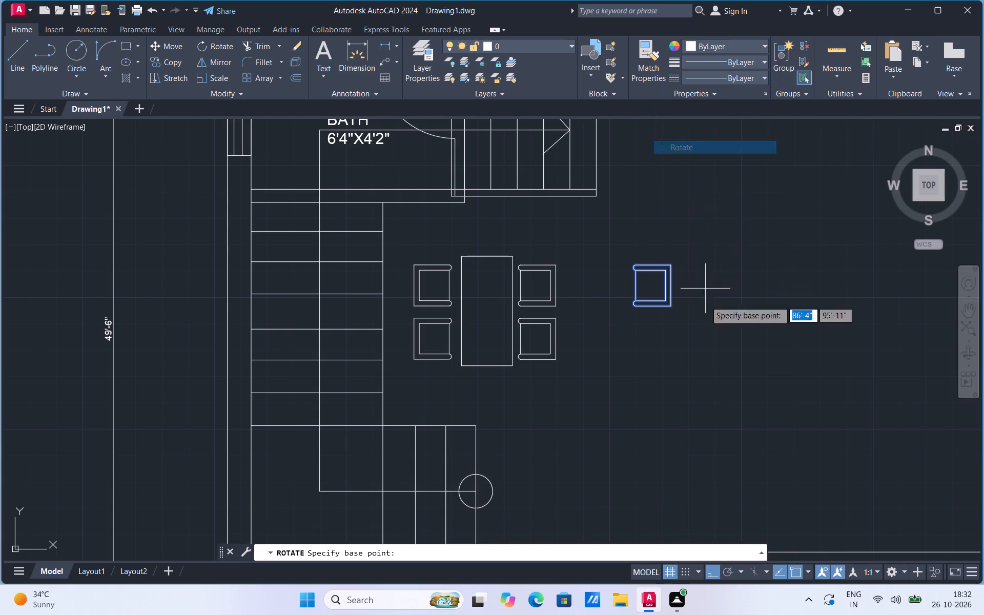
{"action": "left_click", "coordinate": [672, 307]}
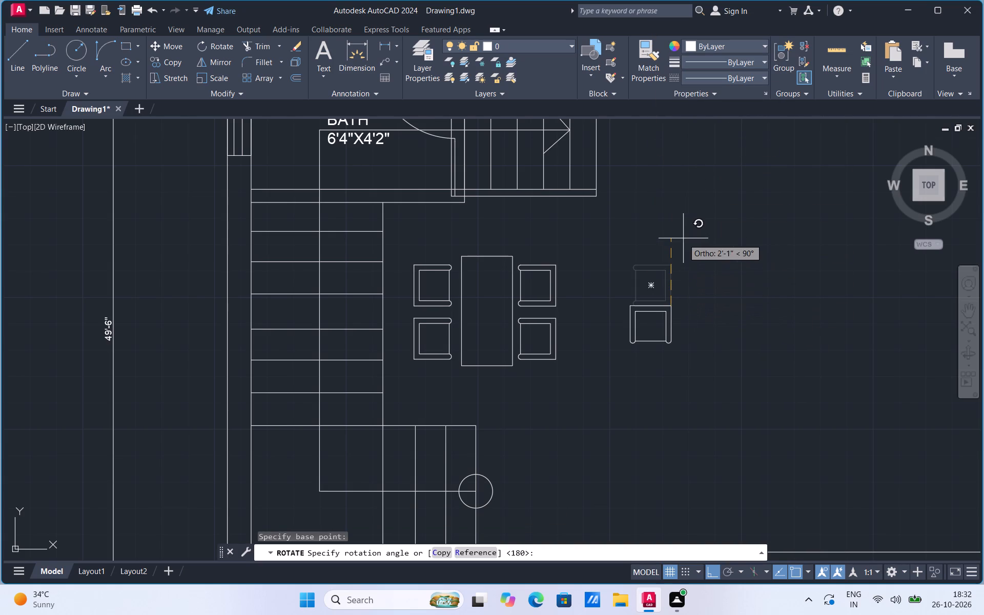
{"action": "left_click", "coordinate": [683, 238]}
Move the rotated chair about 5'-2" left onto the table's centreline and about 3' up, just beyond the table's top end.
{"action": "left_click", "coordinate": [654, 312]}
{"action": "right_click", "coordinate": [654, 314]}
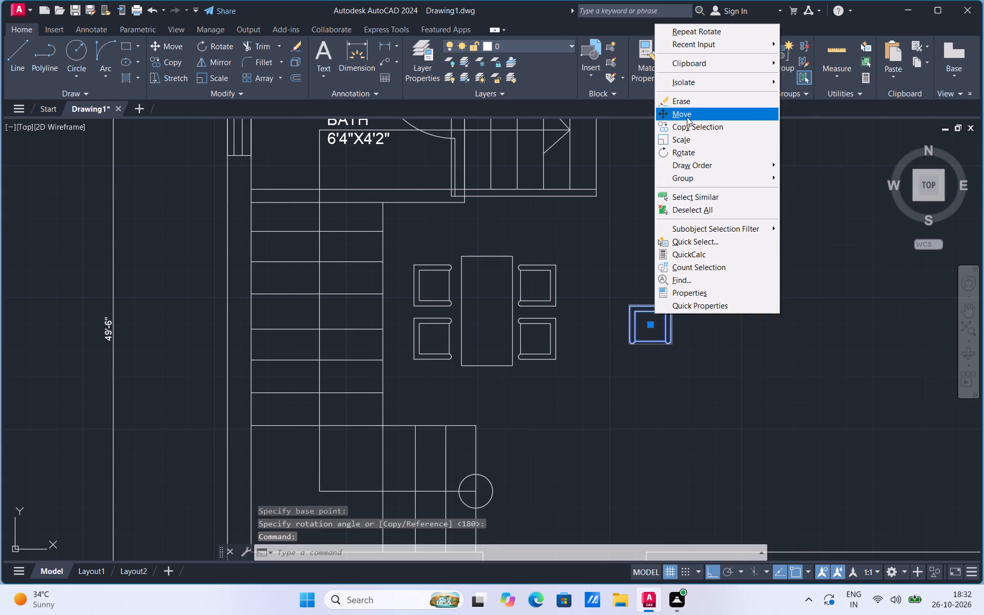
{"action": "left_click", "coordinate": [687, 116]}
{"action": "left_click", "coordinate": [649, 328]}
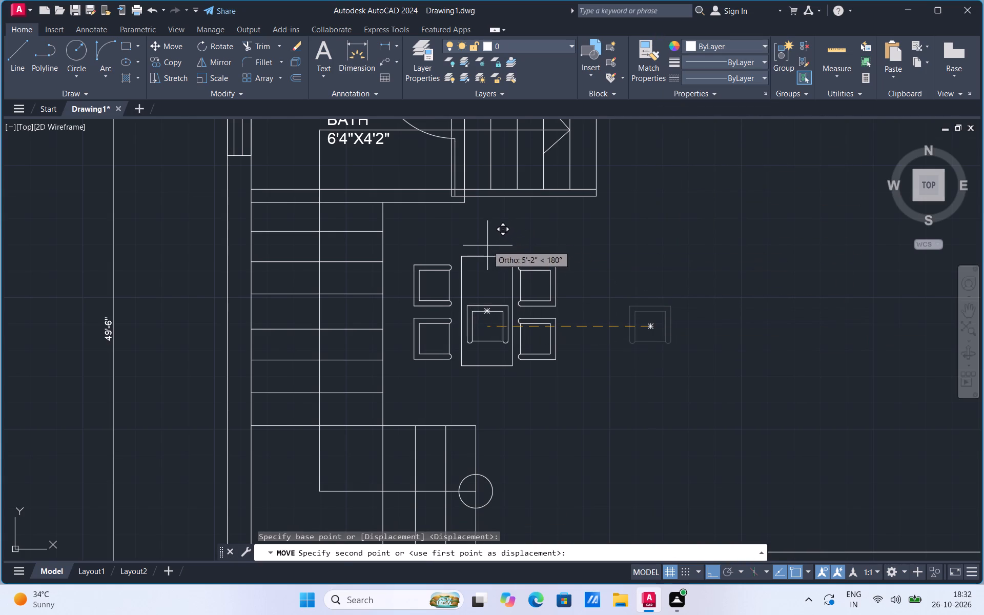
{"action": "left_click", "coordinate": [488, 283]}
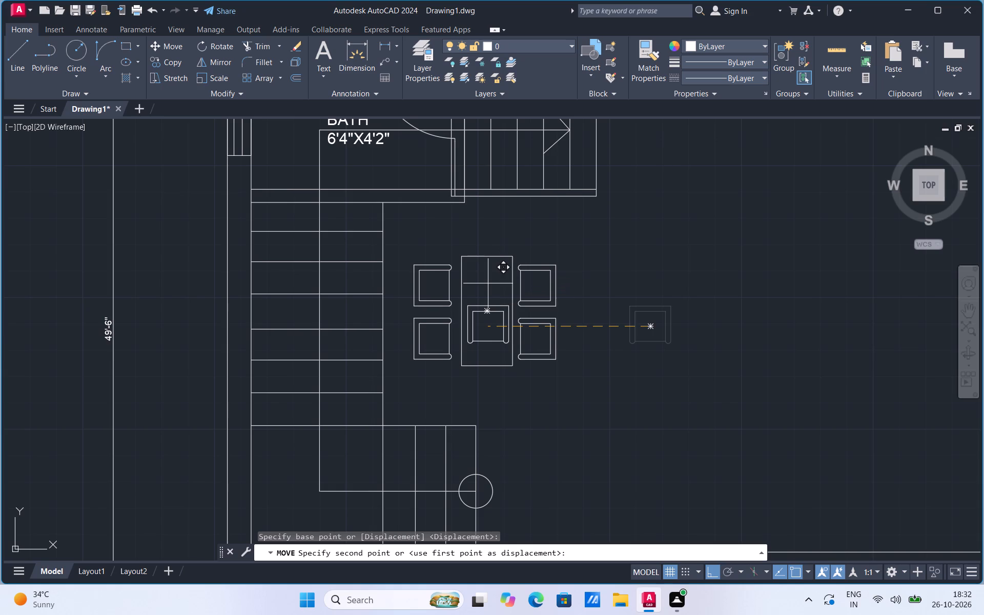
{"action": "left_click", "coordinate": [485, 306]}
{"action": "right_click", "coordinate": [485, 307]}
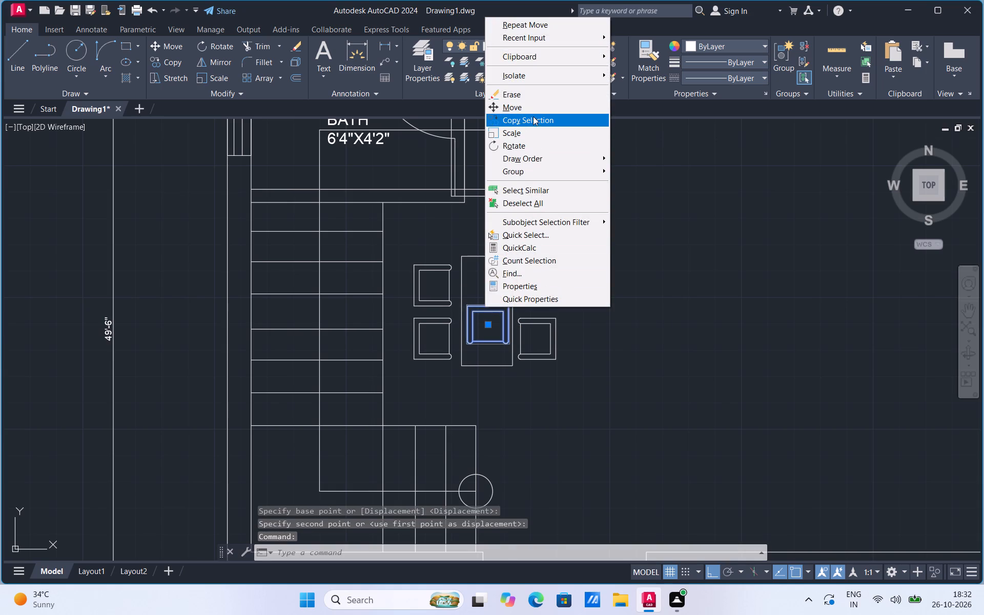
{"action": "left_click", "coordinate": [530, 112]}
{"action": "left_click", "coordinate": [489, 327]}
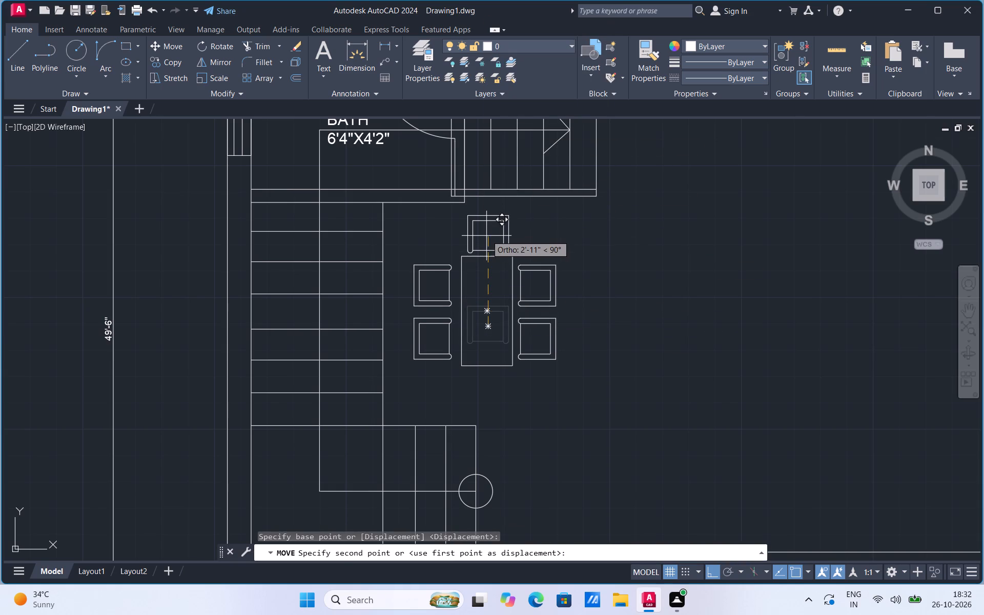
{"action": "left_click", "coordinate": [486, 229]}
Copy the top-end chair straight down about 5'-2" to just below the table's bottom end.
{"action": "left_click", "coordinate": [498, 236]}
{"action": "right_click", "coordinate": [498, 236]}
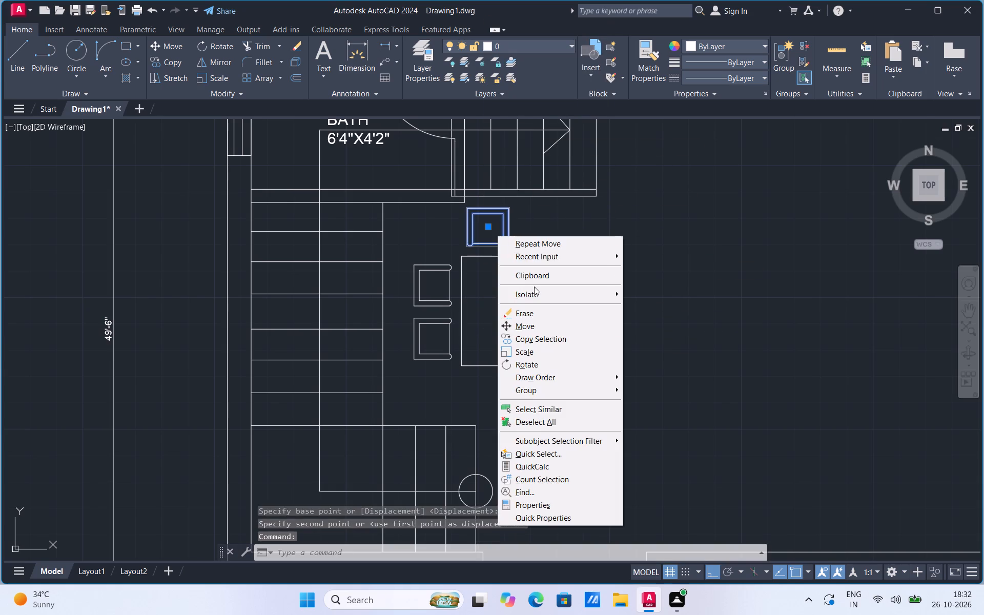
{"action": "left_click", "coordinate": [538, 334]}
{"action": "left_click", "coordinate": [493, 225]}
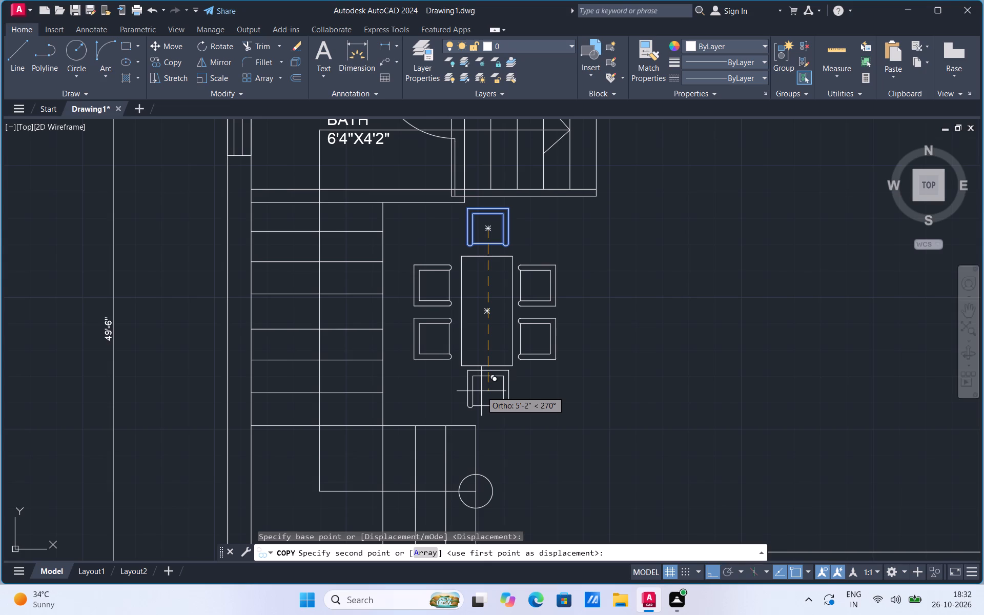
{"action": "left_click", "coordinate": [481, 395]}
{"action": "key", "text": "Escape"}
Rotate the bottom-end chair 180 degrees about its centre so it faces the table.
{"action": "left_click", "coordinate": [499, 409]}
{"action": "right_click", "coordinate": [499, 409]}
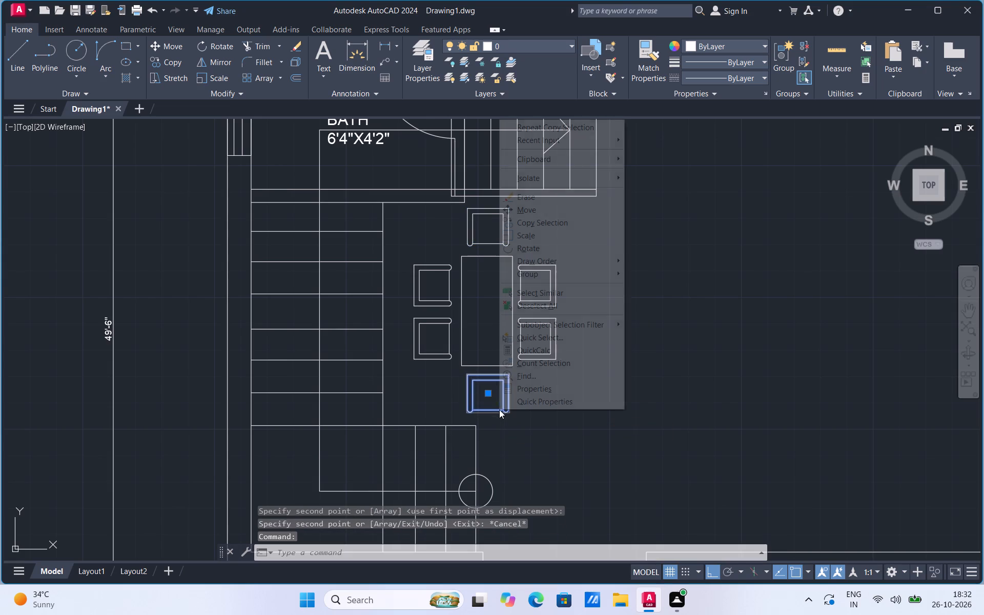
{"action": "left_click", "coordinate": [539, 251]}
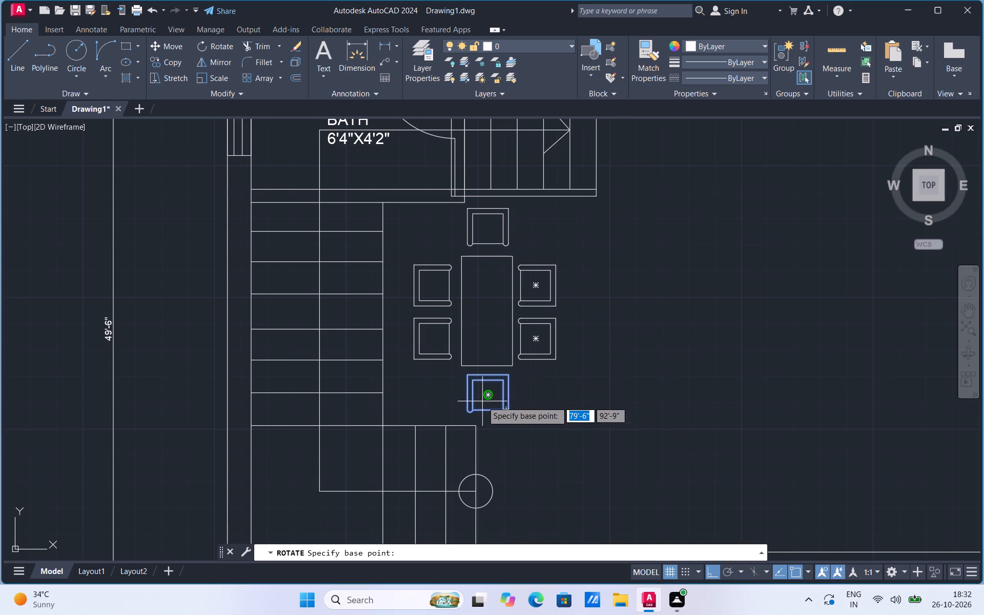
{"action": "left_click", "coordinate": [491, 398]}
{"action": "left_click", "coordinate": [443, 388]}
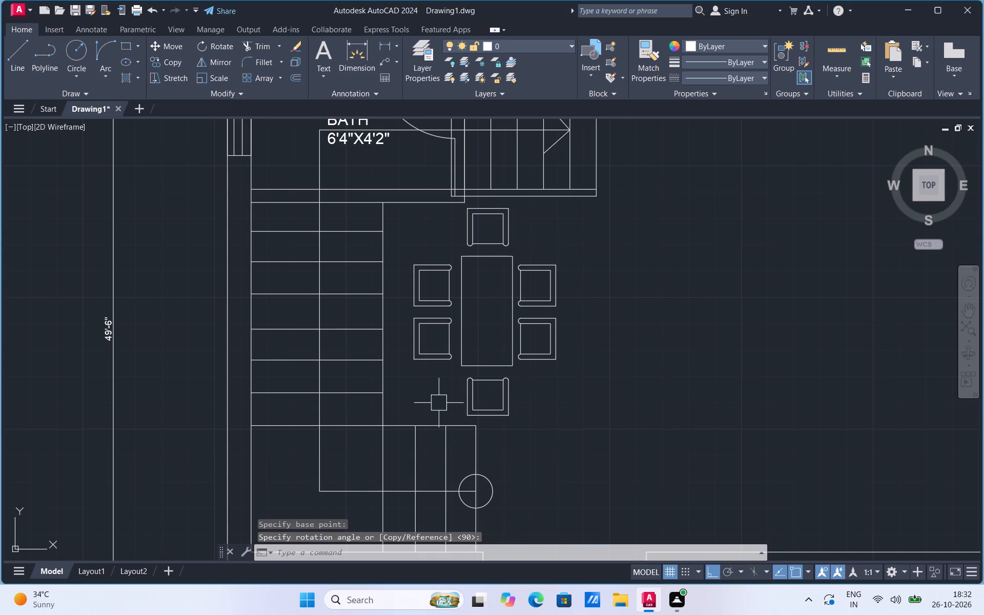
Scale the table and all six chairs down slightly together, using the upper right chair's lower-left arm end as base point.
{"action": "scroll", "coordinate": [437, 404], "scroll_direction": "down", "scroll_amount": 1}
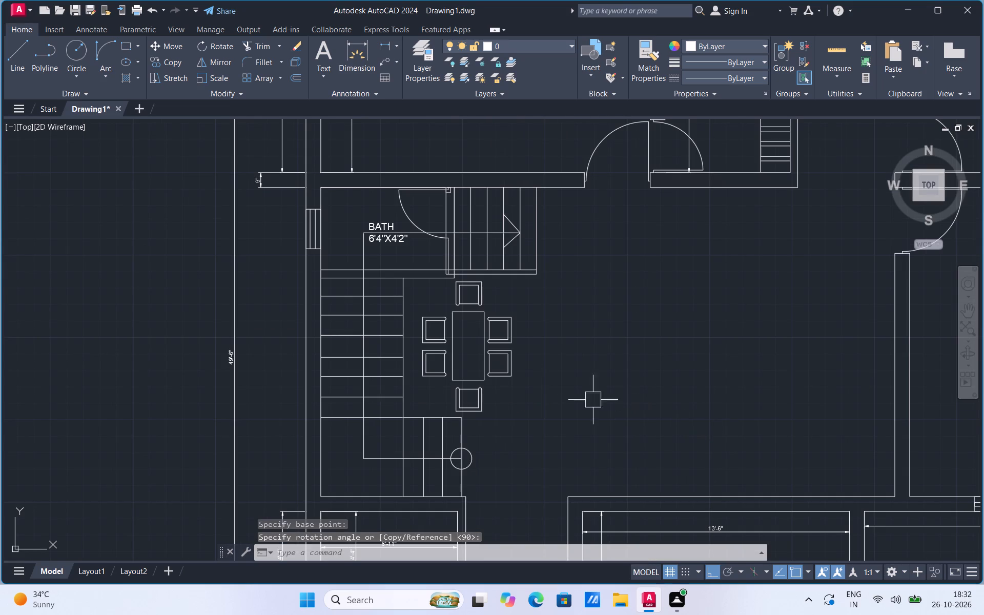
{"action": "left_click", "coordinate": [474, 289]}
{"action": "left_click", "coordinate": [442, 311]}
{"action": "left_click", "coordinate": [444, 358]}
{"action": "left_click", "coordinate": [460, 349]}
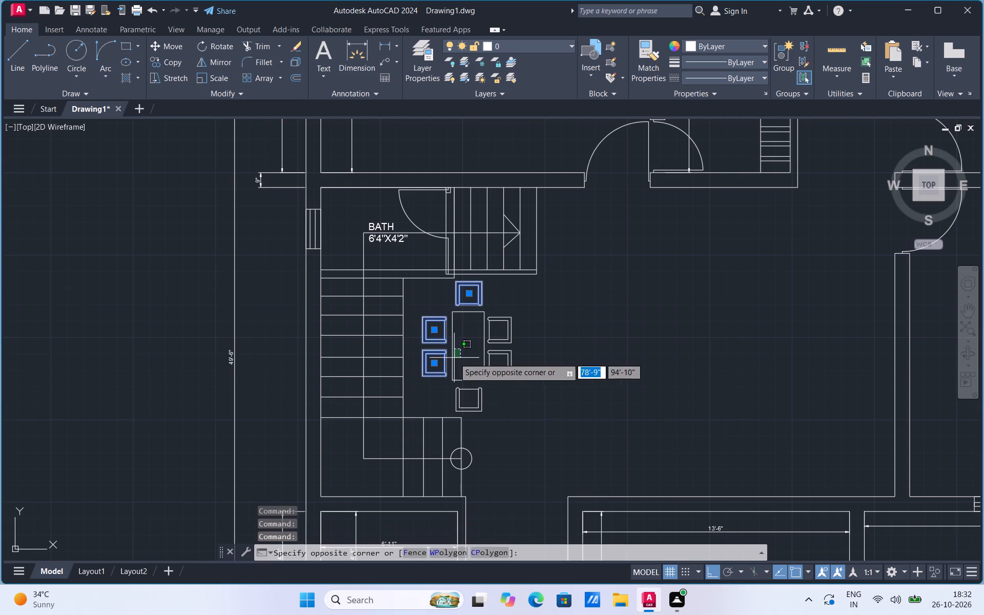
{"action": "left_click", "coordinate": [454, 358]}
{"action": "left_click", "coordinate": [452, 370]}
{"action": "left_click", "coordinate": [502, 333]}
{"action": "scroll", "coordinate": [482, 367], "scroll_direction": "up", "scroll_amount": 2}
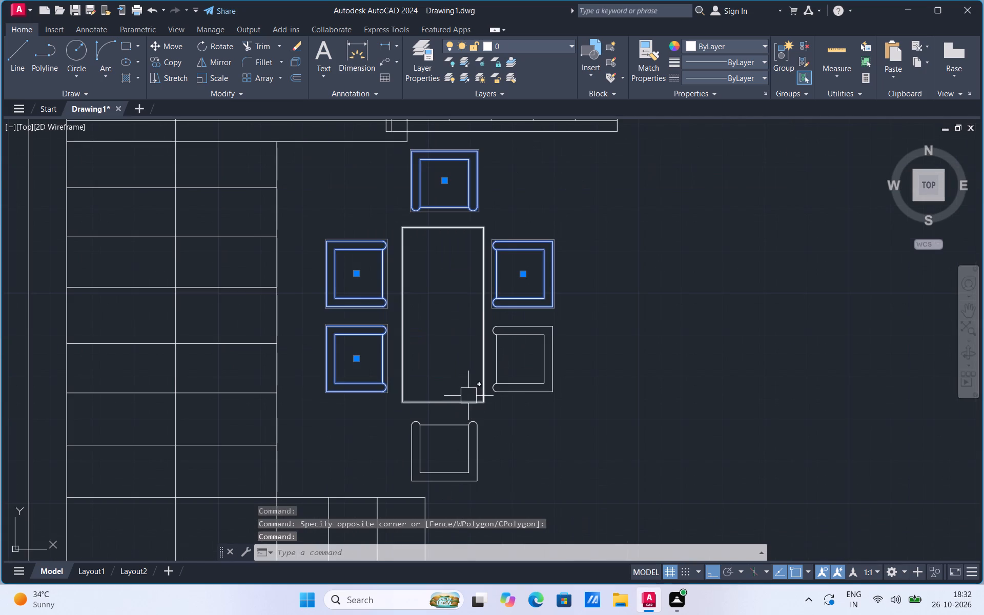
{"action": "left_click", "coordinate": [468, 397]}
{"action": "left_click", "coordinate": [504, 387]}
{"action": "left_click", "coordinate": [477, 435]}
{"action": "right_click", "coordinate": [477, 435]}
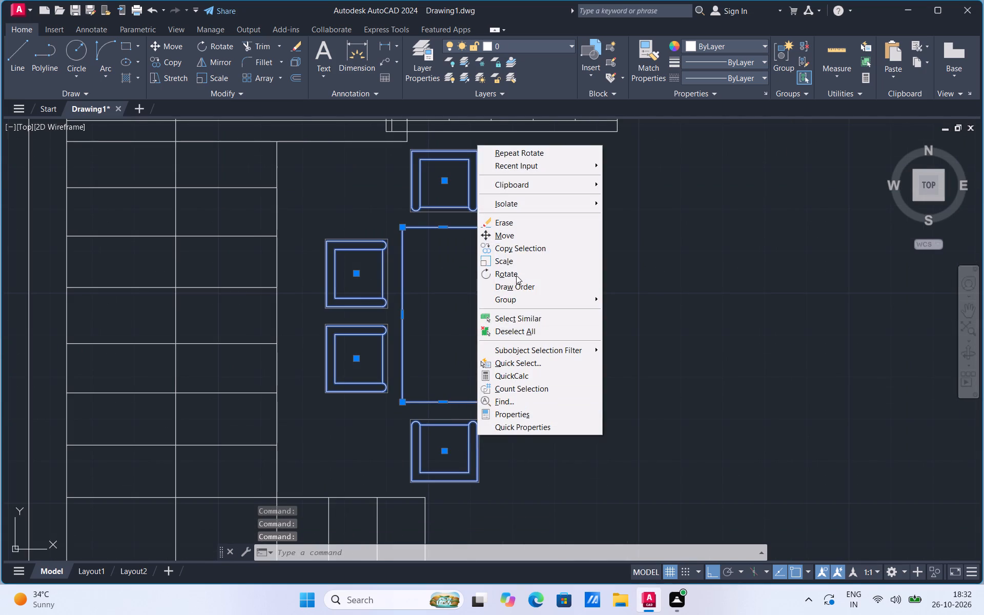
{"action": "left_click", "coordinate": [516, 265]}
{"action": "left_click", "coordinate": [497, 295]}
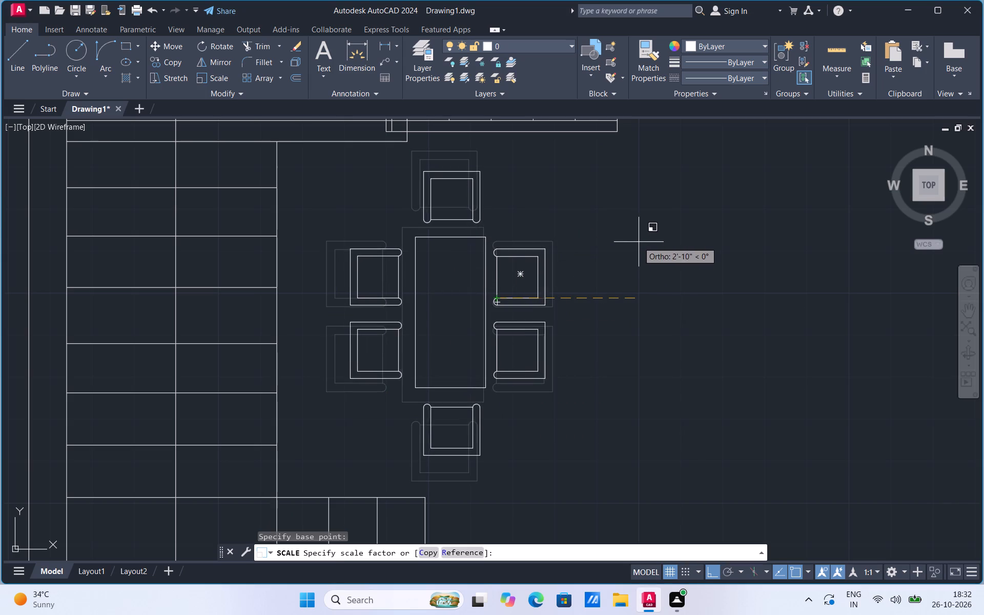
{"action": "left_click", "coordinate": [648, 241]}
Draw a rectangle about 9" wide and 5'-1" tall against the hall-side face of the hall's right wall, below the door.
{"action": "scroll", "coordinate": [358, 363], "scroll_direction": "down", "scroll_amount": 3}
{"action": "scroll", "coordinate": [576, 345], "scroll_direction": "up", "scroll_amount": 1}
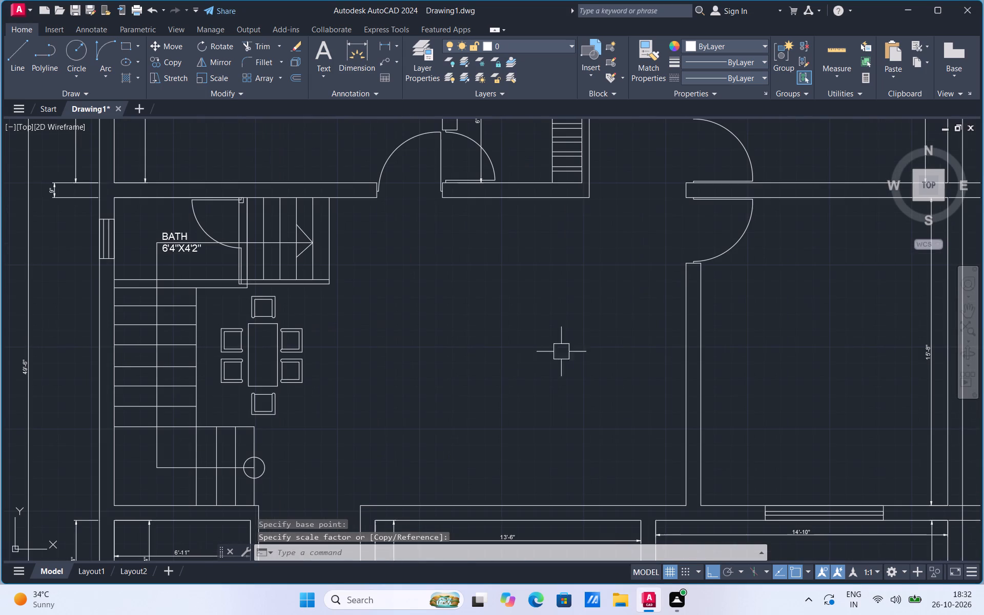
{"action": "scroll", "coordinate": [428, 361], "scroll_direction": "down", "scroll_amount": 1}
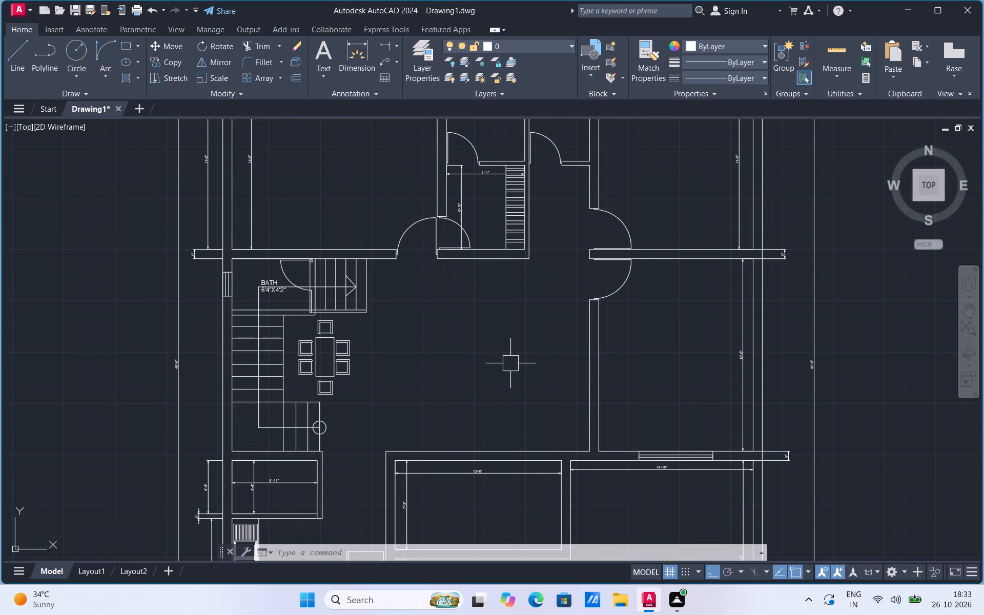
{"action": "left_click", "coordinate": [137, 46]}
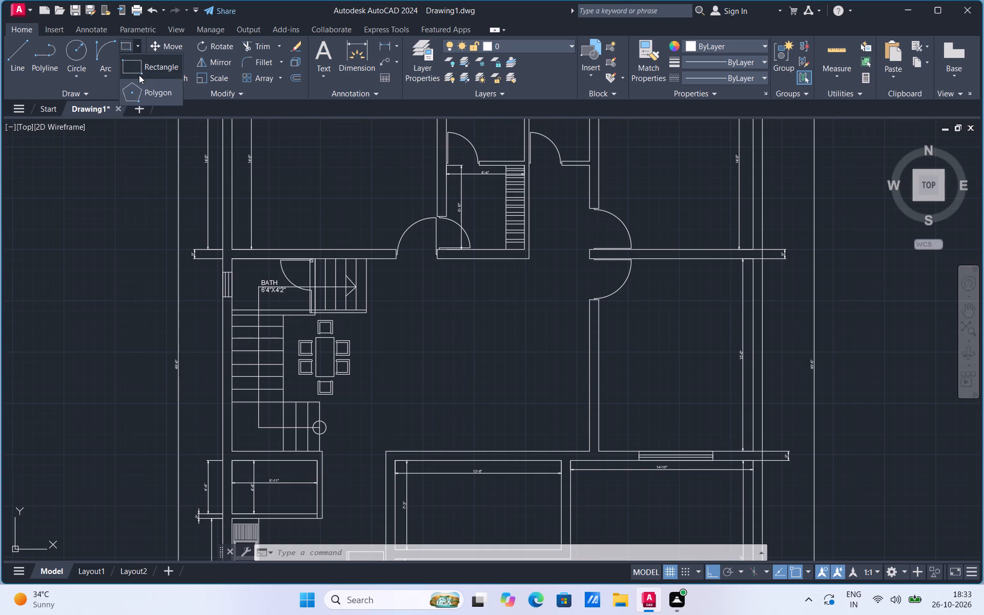
{"action": "left_click", "coordinate": [139, 75]}
{"action": "scroll", "coordinate": [587, 354], "scroll_direction": "up", "scroll_amount": 1}
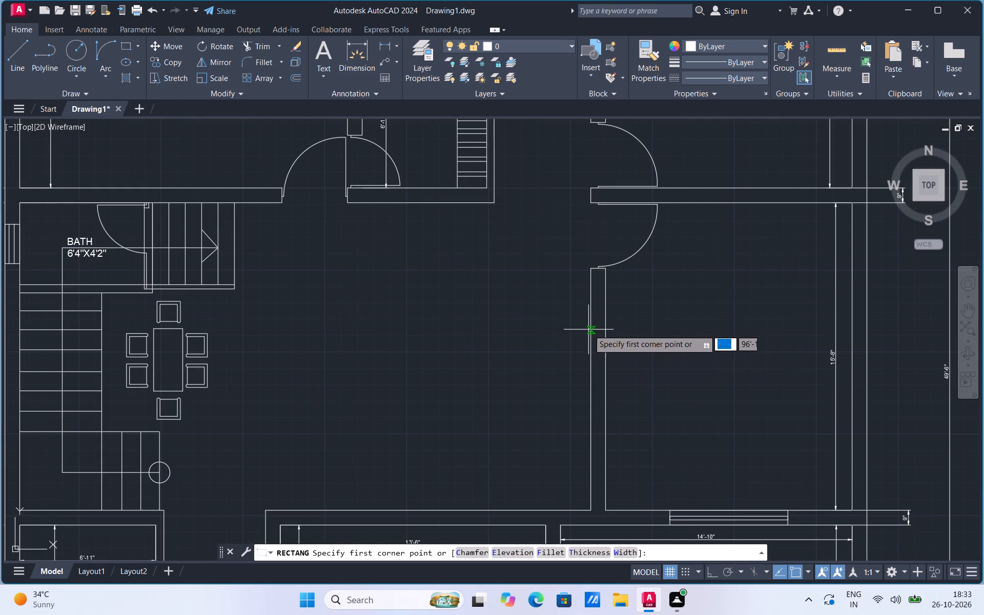
{"action": "left_click", "coordinate": [590, 329]}
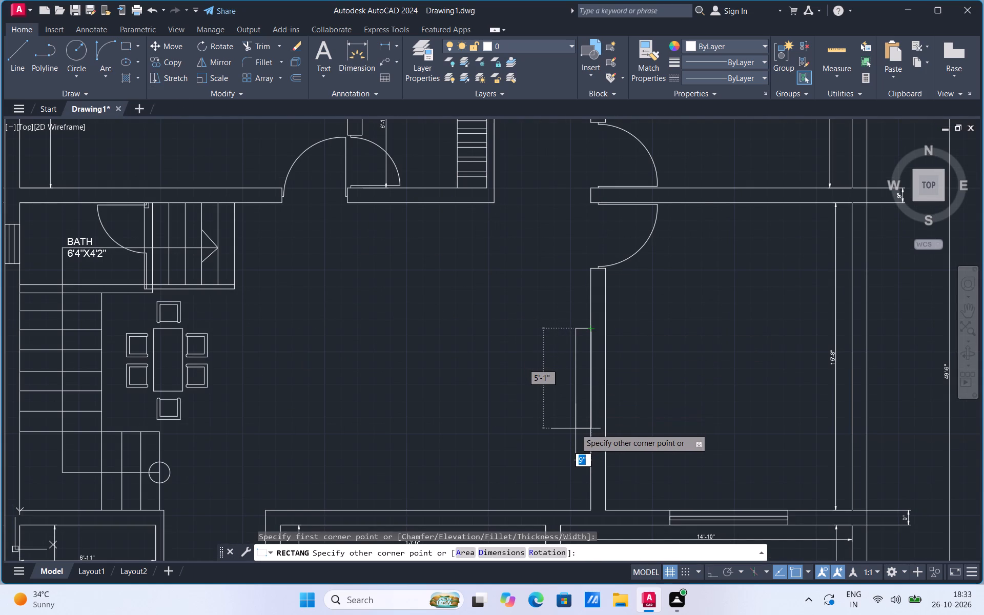
{"action": "left_click", "coordinate": [576, 428]}
Draw a rectangle about 6" wide and 1' tall inside the wall-side rectangle, against its wall-side edge near mid-height.
{"action": "scroll", "coordinate": [615, 356], "scroll_direction": "up", "scroll_amount": 2}
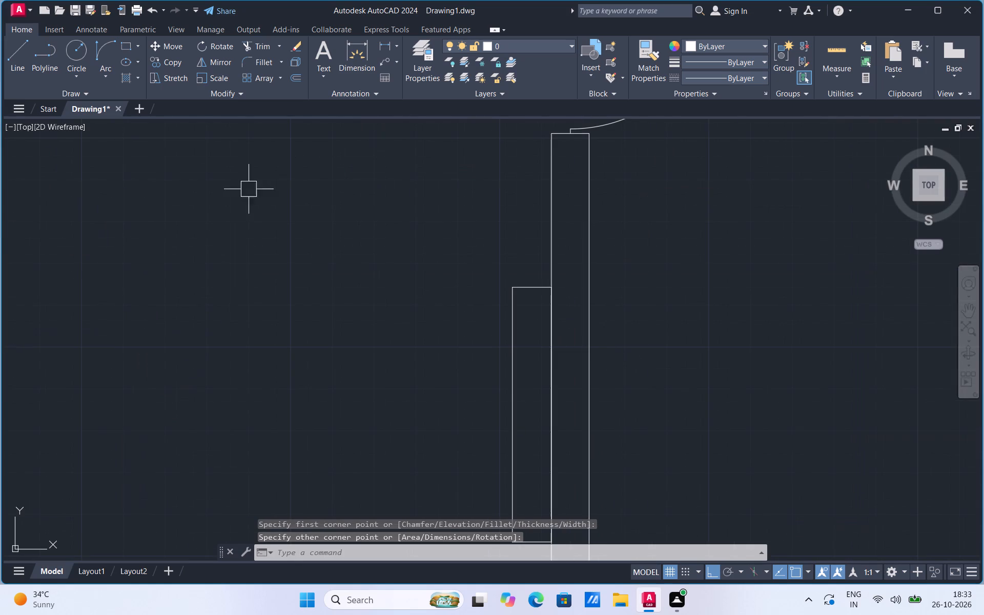
{"action": "left_click", "coordinate": [139, 48]}
{"action": "left_click", "coordinate": [136, 76]}
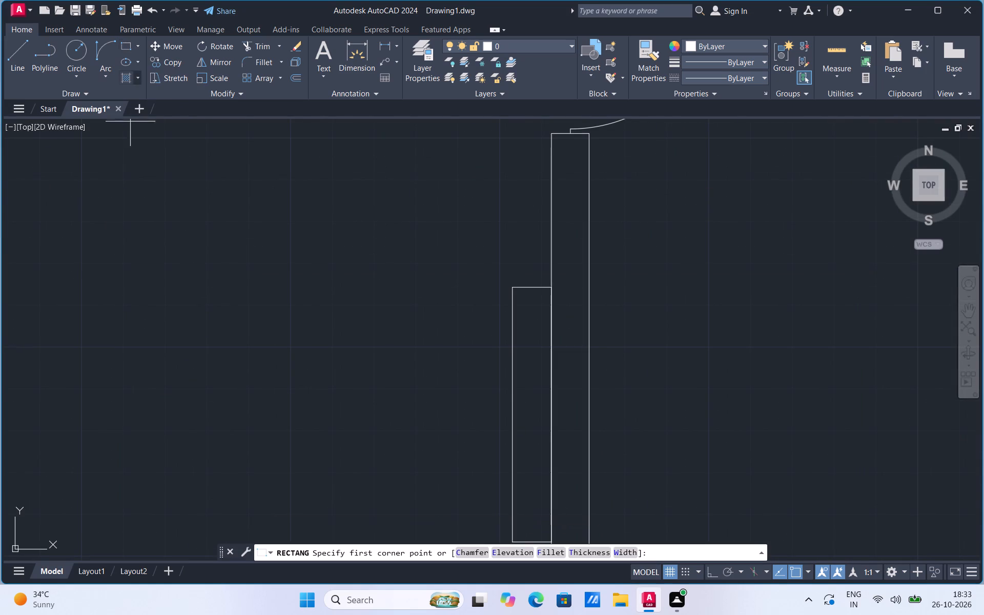
{"action": "left_click", "coordinate": [551, 396]}
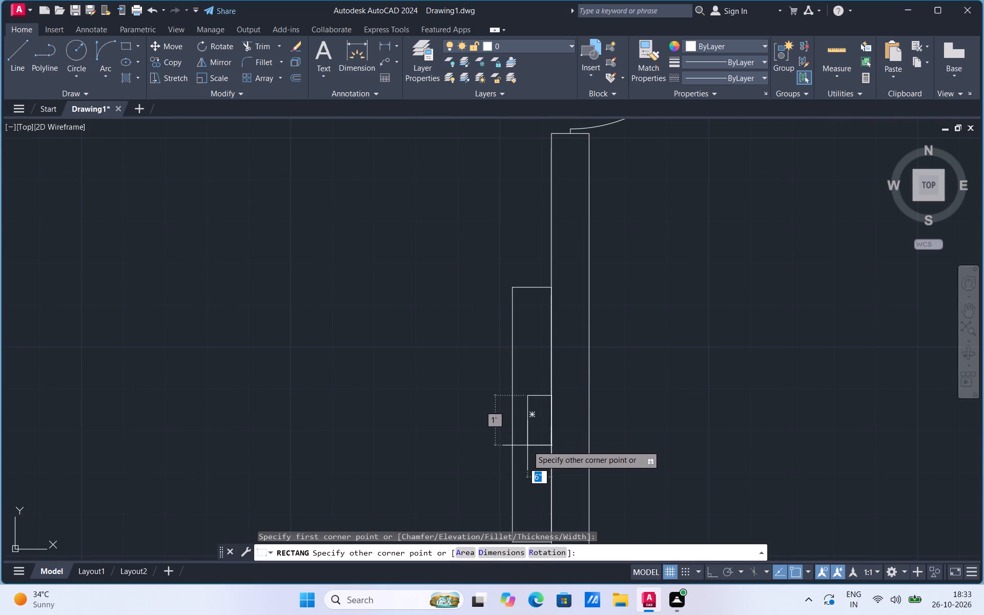
{"action": "left_click", "coordinate": [527, 445]}
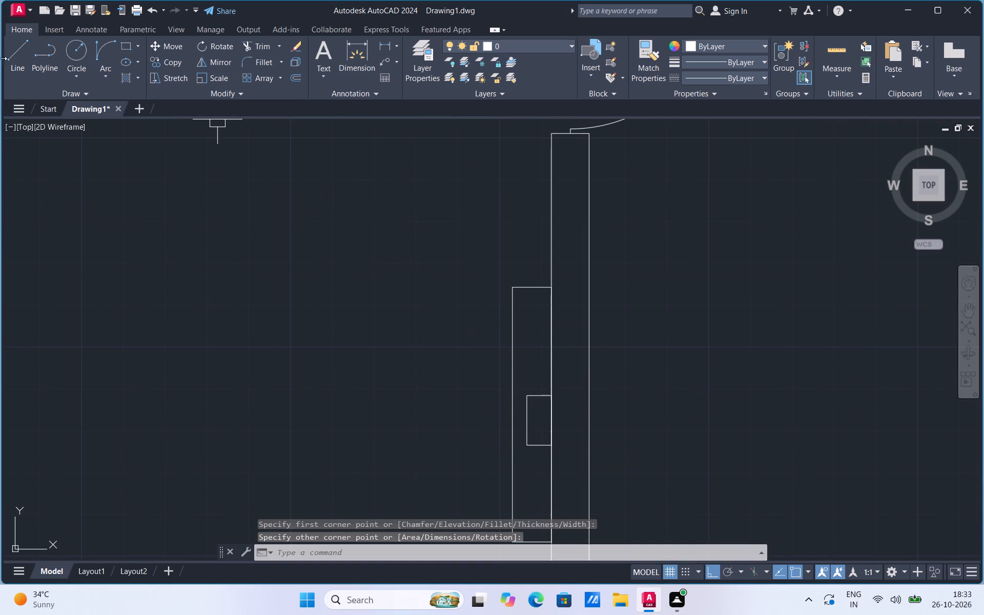
Draw two vertical lines from the small rectangle's bottom midpoint, one down and one up through it, both stopping inside the large rectangle.
{"action": "left_click", "coordinate": [22, 70]}
{"action": "scroll", "coordinate": [493, 248], "scroll_direction": "down", "scroll_amount": 2}
{"action": "scroll", "coordinate": [518, 347], "scroll_direction": "up", "scroll_amount": 2}
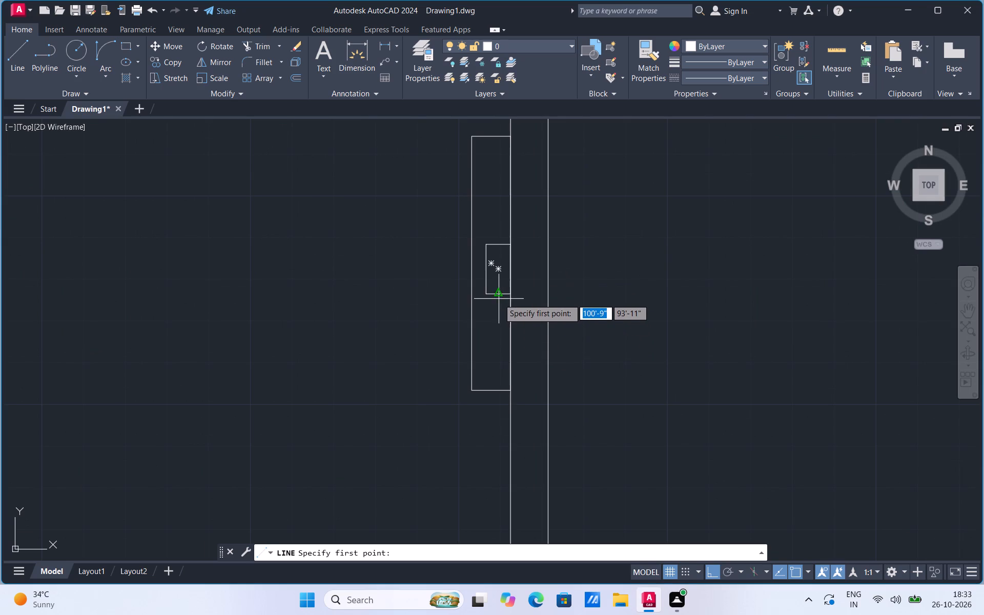
{"action": "left_click_drag", "start_coordinate": [498, 295], "coordinate": [501, 303]}
{"action": "left_click", "coordinate": [501, 367]}
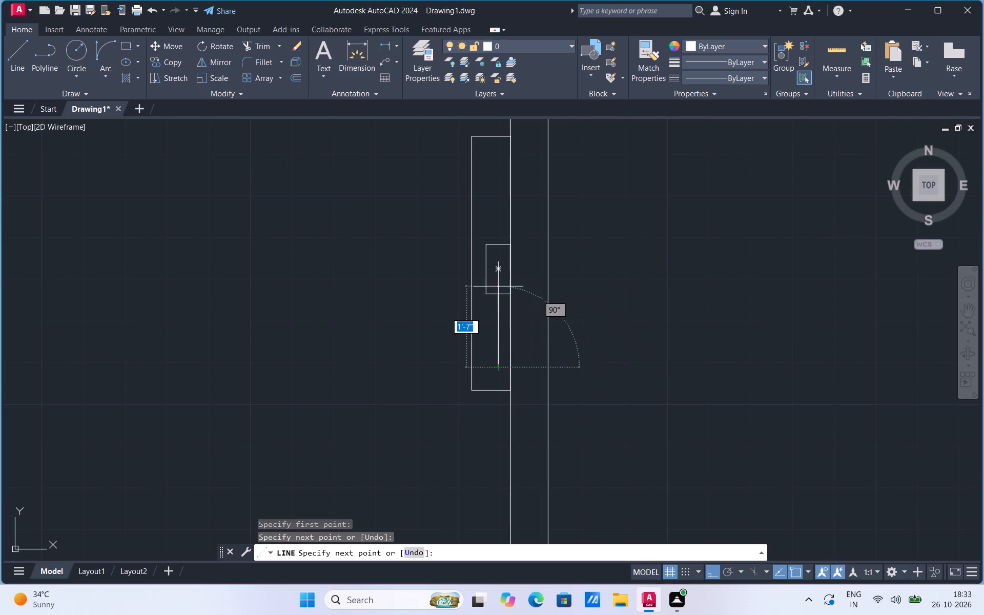
{"action": "left_click", "coordinate": [9, 67]}
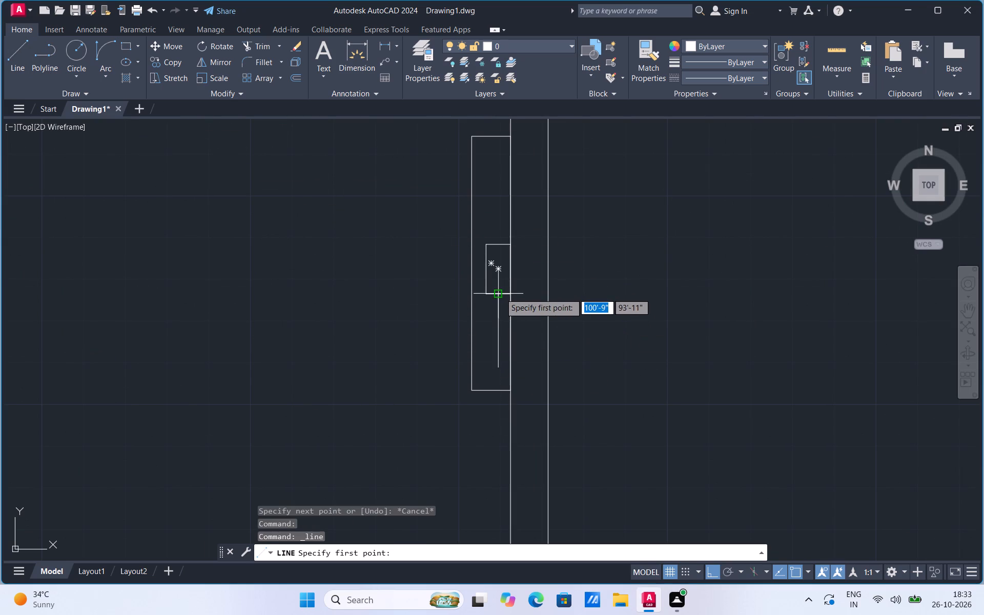
{"action": "left_click", "coordinate": [500, 293]}
{"action": "left_click", "coordinate": [496, 174]}
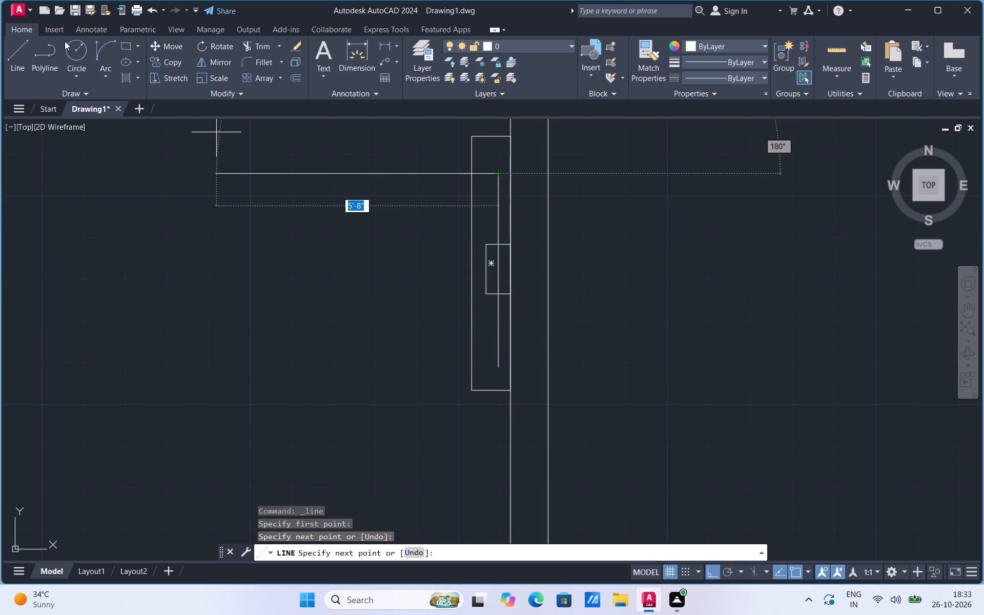
Draw a circle of about 1" radius at the centre of the small rectangle.
{"action": "left_click", "coordinate": [77, 80]}
{"action": "left_click", "coordinate": [95, 102]}
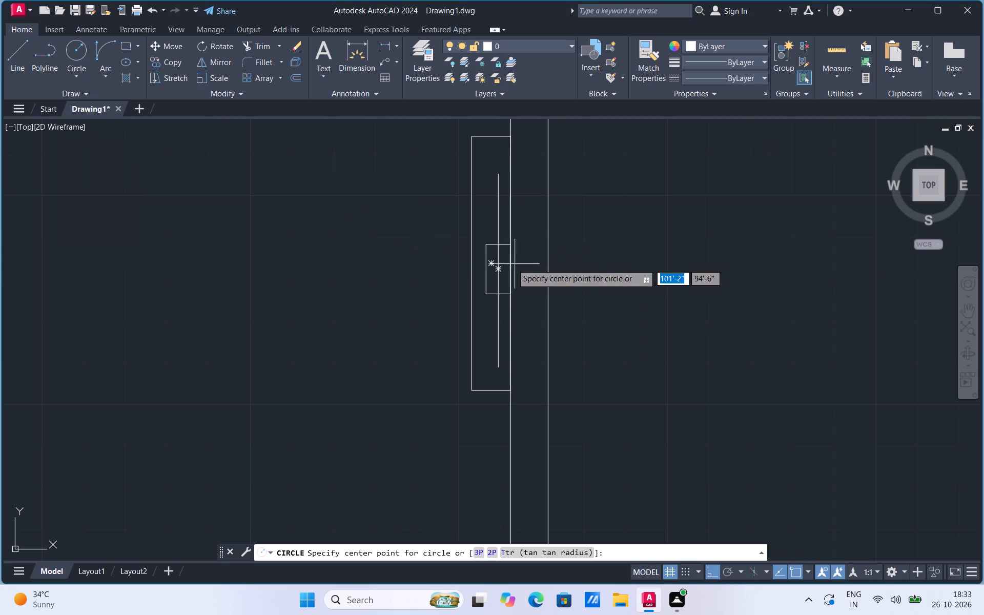
{"action": "left_click", "coordinate": [501, 272]}
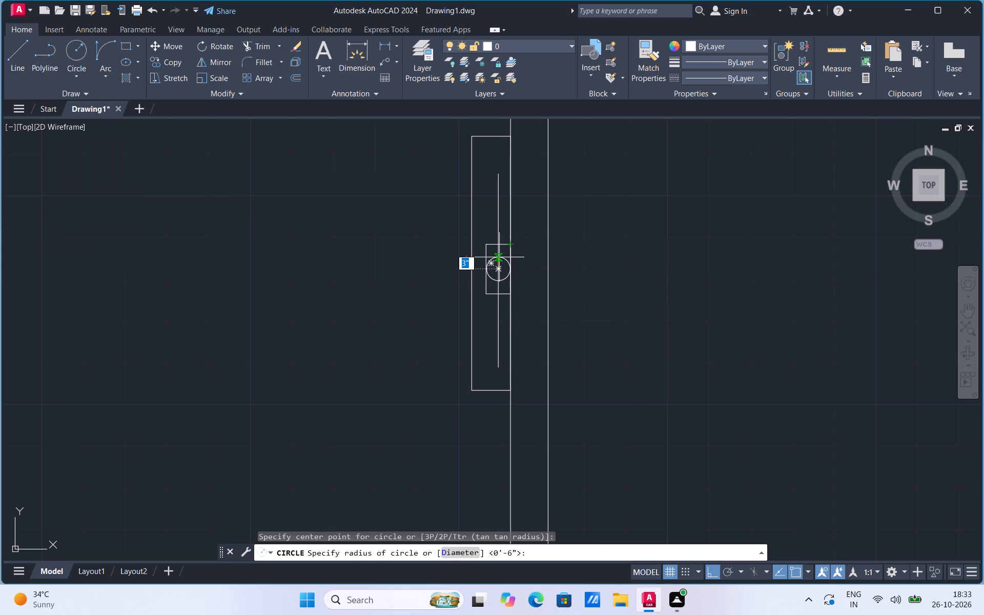
{"action": "scroll", "coordinate": [499, 257], "scroll_direction": "up", "scroll_amount": 1}
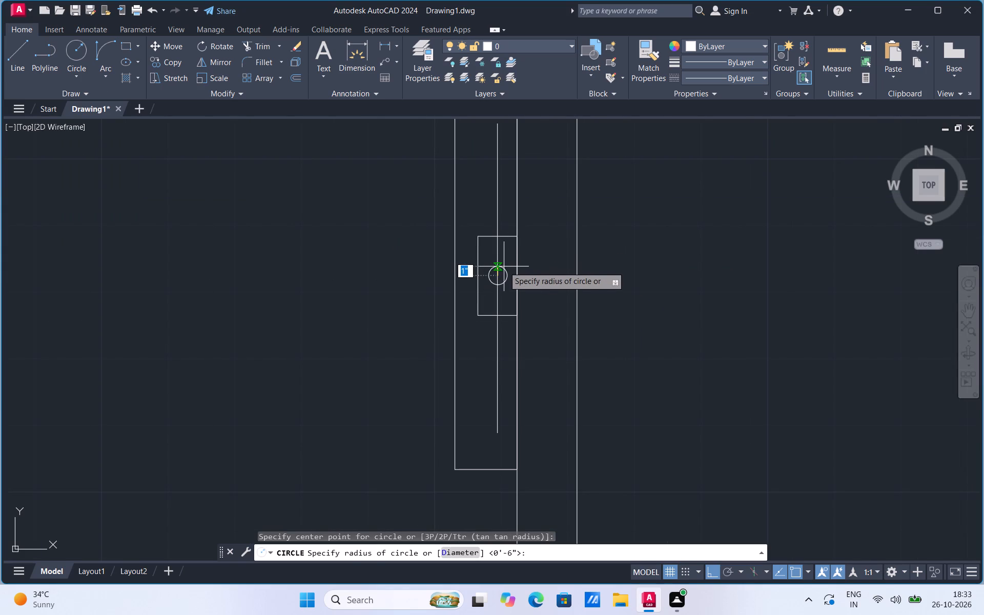
{"action": "left_click", "coordinate": [504, 266]}
Group the two rectangles, both lines and the circle of the wall unit into one object.
{"action": "scroll", "coordinate": [546, 338], "scroll_direction": "down", "scroll_amount": 2}
{"action": "left_click", "coordinate": [490, 400]}
{"action": "left_click", "coordinate": [550, 218]}
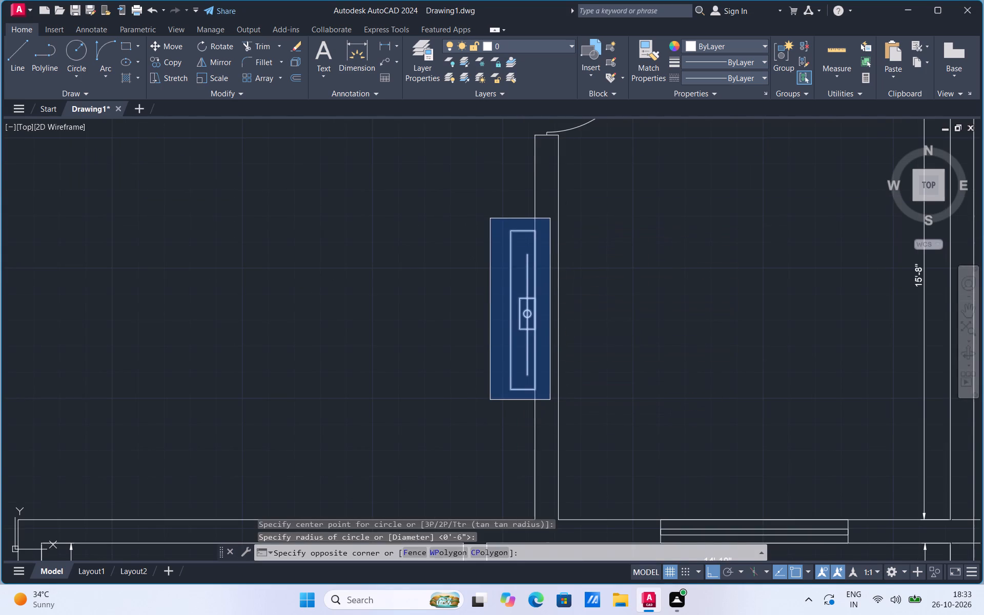
{"action": "right_click", "coordinate": [522, 258]}
{"action": "left_click", "coordinate": [550, 412]}
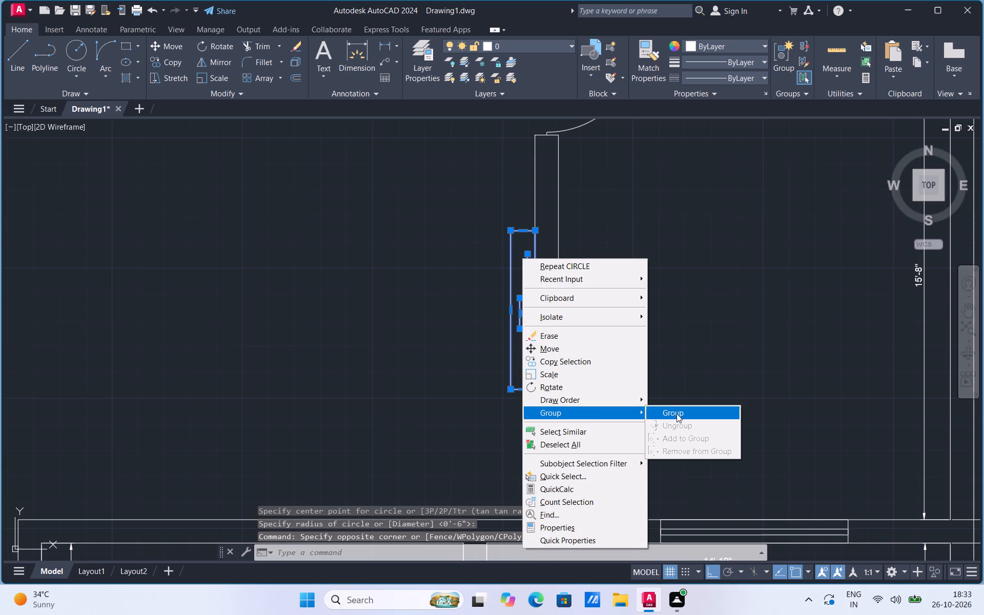
{"action": "left_click", "coordinate": [676, 414]}
Copy the grouped wall unit straight across into the open hall floor, between the dining set and the hall's right wall.
{"action": "scroll", "coordinate": [713, 364], "scroll_direction": "down", "scroll_amount": 2}
{"action": "left_click", "coordinate": [639, 352]}
{"action": "right_click", "coordinate": [639, 352]}
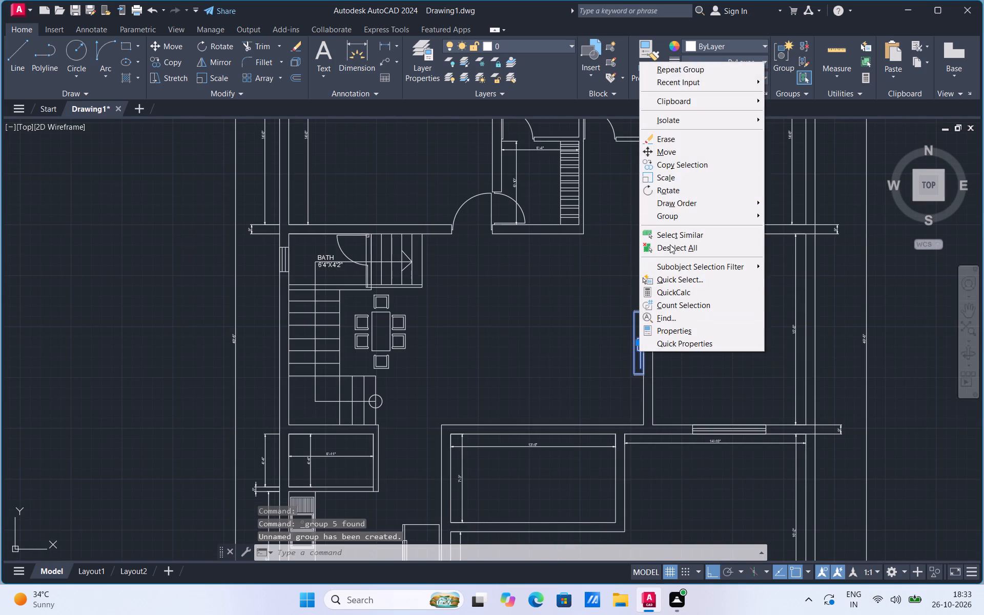
{"action": "left_click", "coordinate": [678, 168]}
{"action": "left_click", "coordinate": [637, 352]}
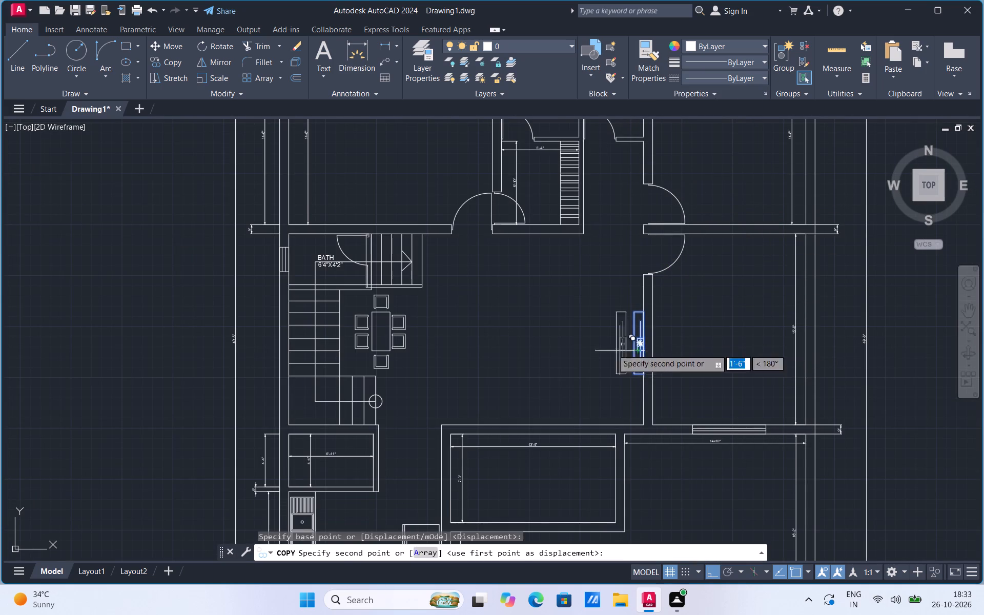
{"action": "left_click", "coordinate": [504, 344]}
{"action": "key", "text": "Escape"}
Rotate the copied wall unit 270 degrees about its lower-right corner so it lies horizontally.
{"action": "left_click", "coordinate": [516, 372]}
{"action": "right_click", "coordinate": [516, 372]}
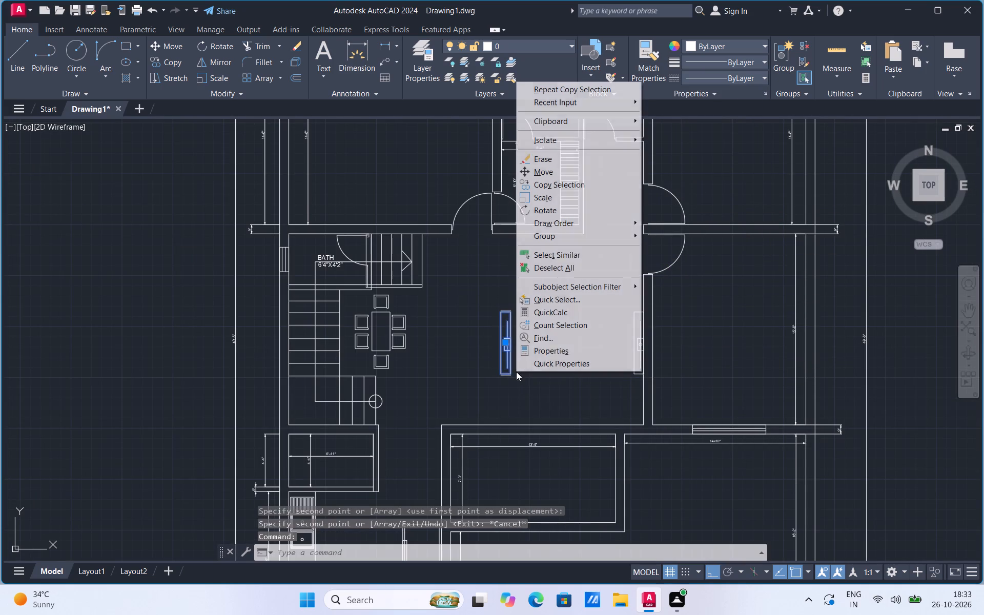
{"action": "left_click", "coordinate": [551, 210]}
{"action": "left_click", "coordinate": [511, 376]}
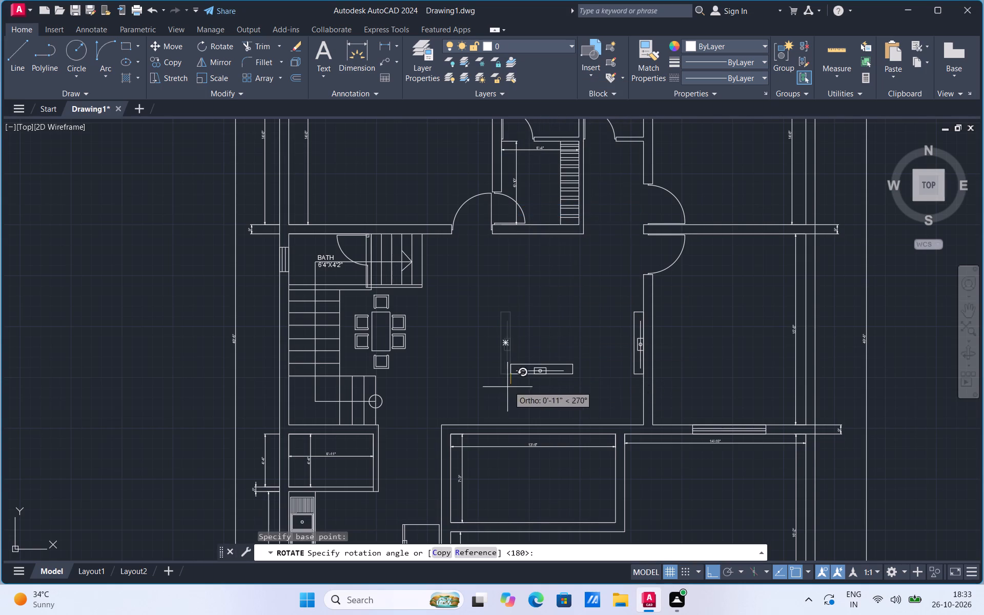
{"action": "left_click", "coordinate": [498, 394]}
Move the horizontal wall unit onto the upper face of the upper-left room's bottom wall, above the BATH.
{"action": "left_click", "coordinate": [532, 380]}
{"action": "right_click", "coordinate": [532, 380]}
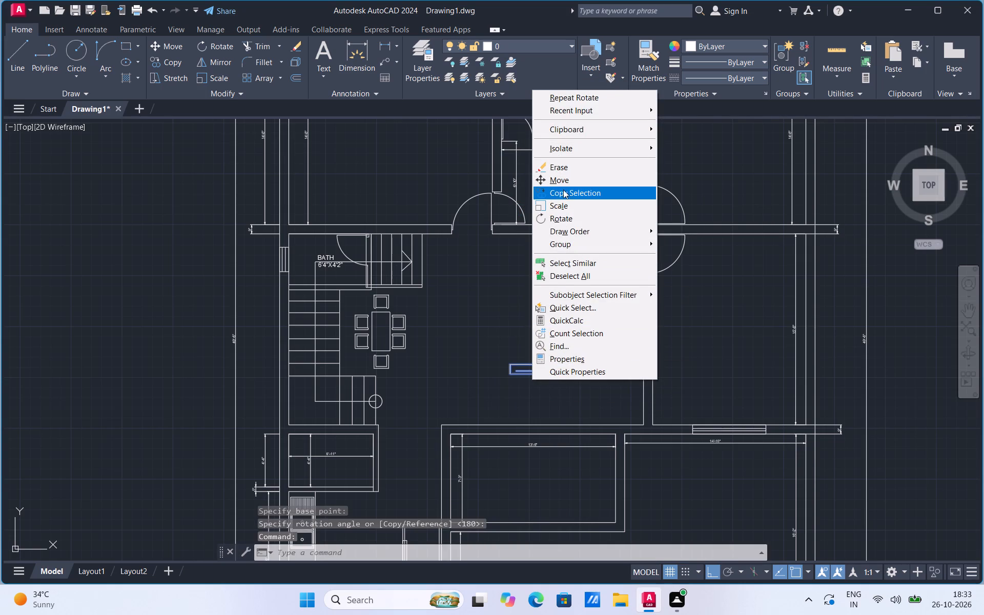
{"action": "left_click", "coordinate": [564, 184]}
{"action": "left_click", "coordinate": [538, 377]}
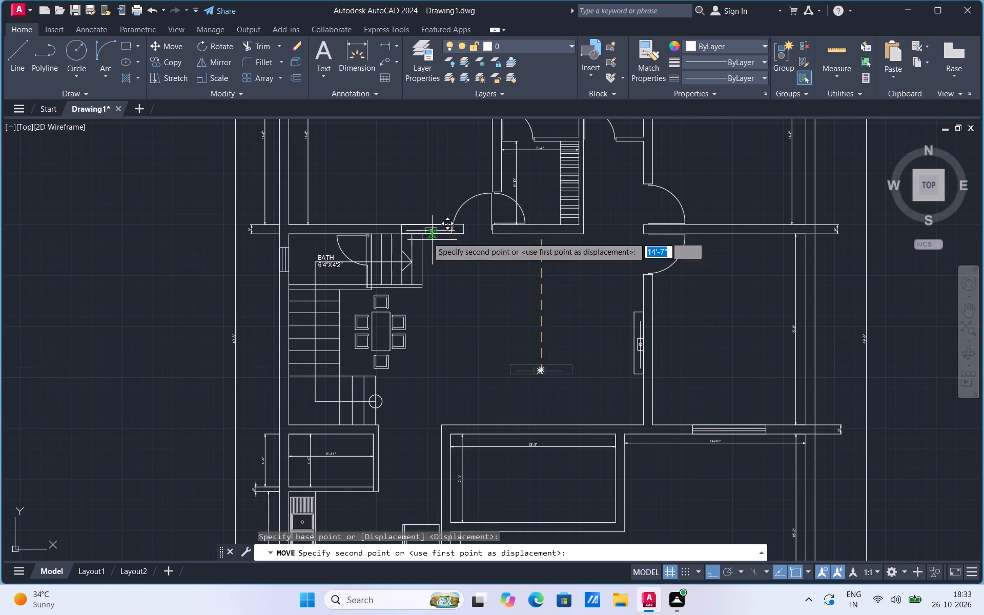
{"action": "left_click", "coordinate": [376, 221]}
Copy the horizontal wall unit about 29'-10" straight across to the upper-right room's bottom wall.
{"action": "scroll", "coordinate": [363, 198], "scroll_direction": "up", "scroll_amount": 2}
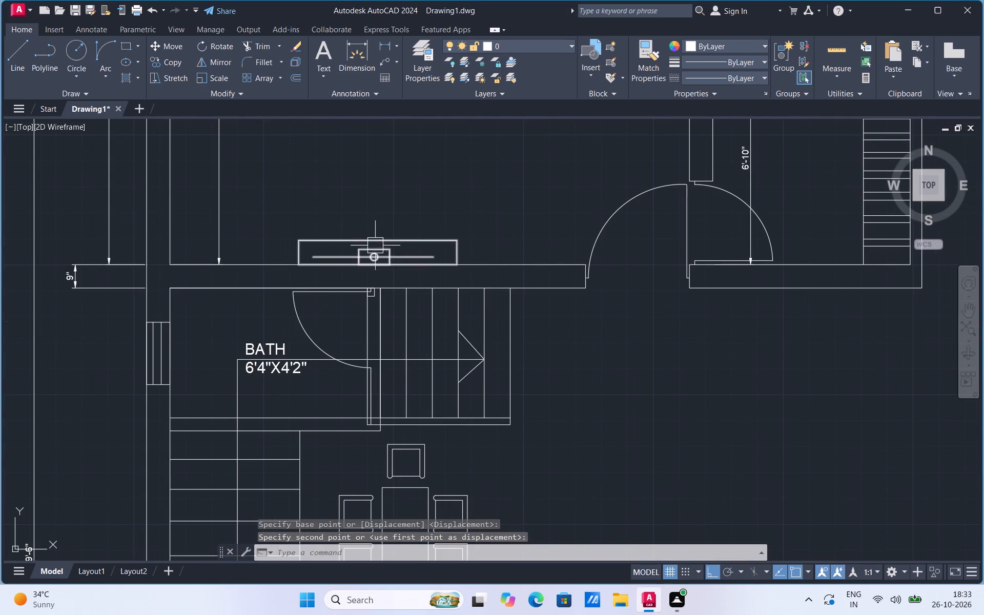
{"action": "left_click", "coordinate": [375, 246]}
{"action": "right_click", "coordinate": [375, 246]}
{"action": "left_click", "coordinate": [407, 346]}
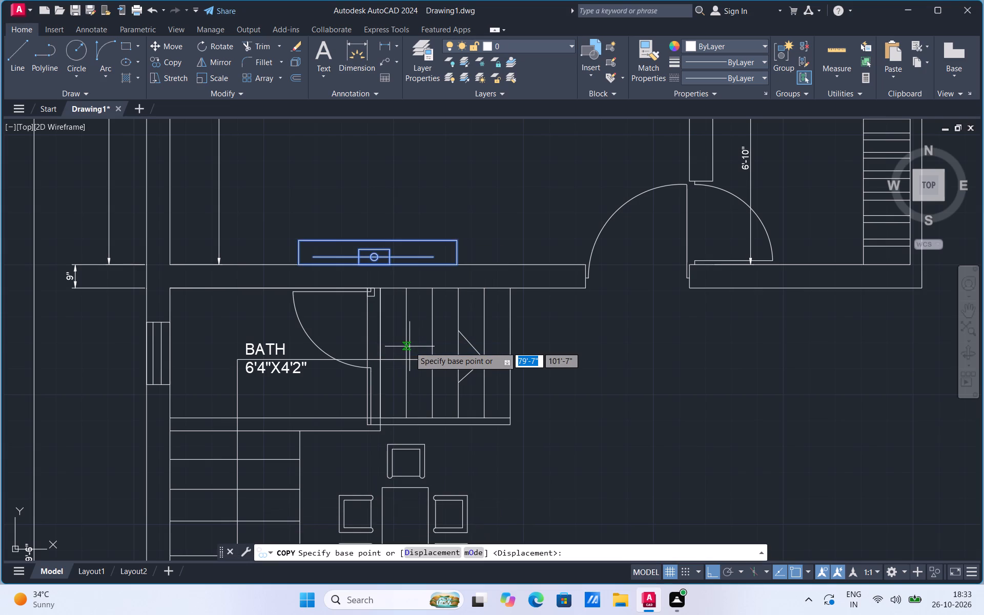
{"action": "left_click", "coordinate": [375, 263]}
{"action": "scroll", "coordinate": [375, 263], "scroll_direction": "down", "scroll_amount": 2}
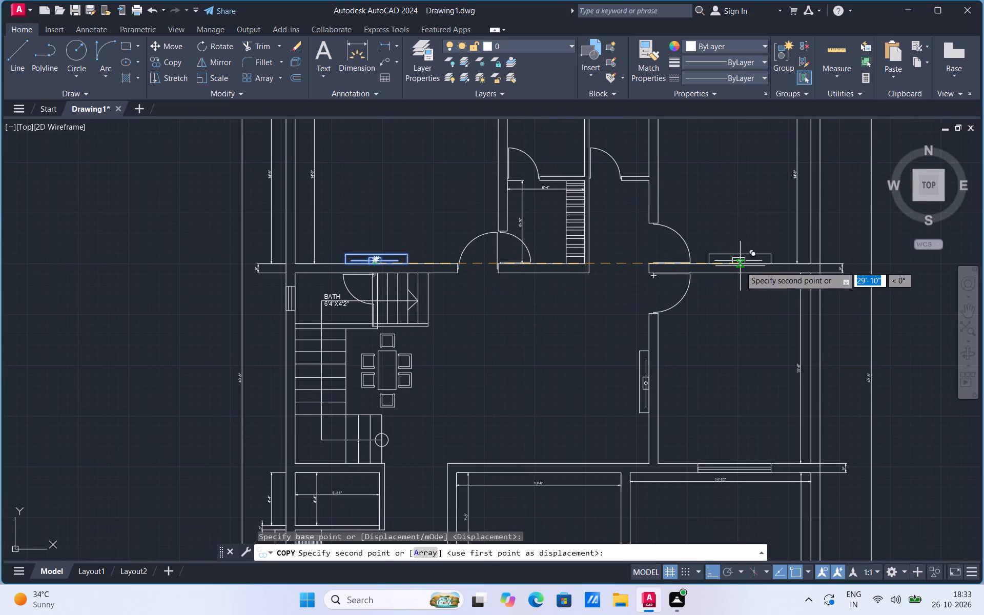
{"action": "left_click", "coordinate": [740, 266]}
{"action": "scroll", "coordinate": [768, 269], "scroll_direction": "up", "scroll_amount": 2}
{"action": "key", "text": "Escape"}
Copy the upper-right room's wall unit straight down to the lower face of the same wall.
{"action": "left_click", "coordinate": [713, 233]}
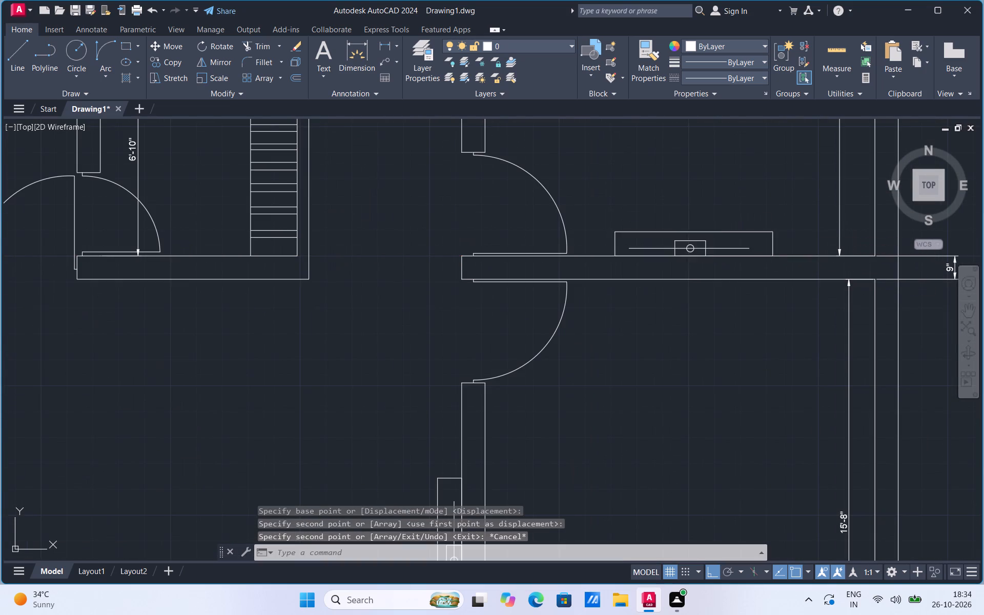
{"action": "right_click", "coordinate": [713, 234]}
{"action": "left_click", "coordinate": [745, 340]}
{"action": "left_click", "coordinate": [773, 229]}
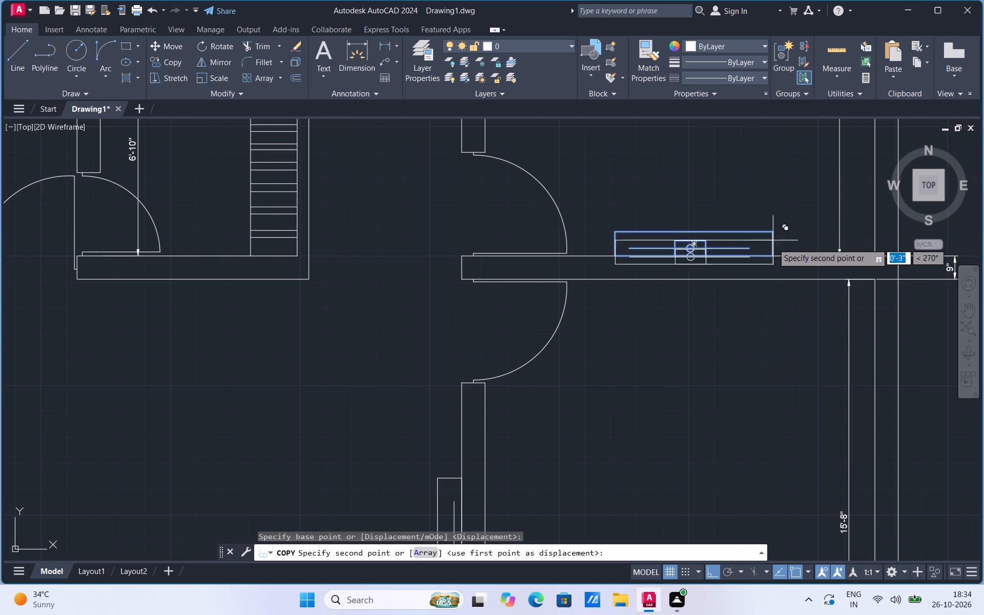
{"action": "left_click", "coordinate": [774, 277]}
{"action": "key", "text": "Escape"}
Rotate the wall unit below the wall 180 degrees about its lower-right corner.
{"action": "left_click", "coordinate": [728, 298]}
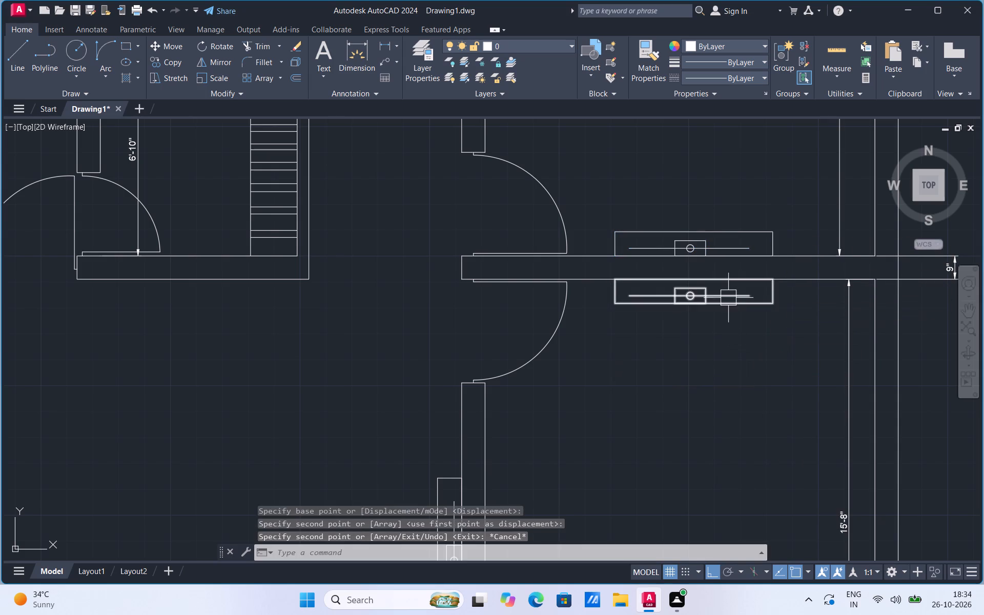
{"action": "right_click", "coordinate": [728, 298]}
{"action": "left_click", "coordinate": [771, 136]}
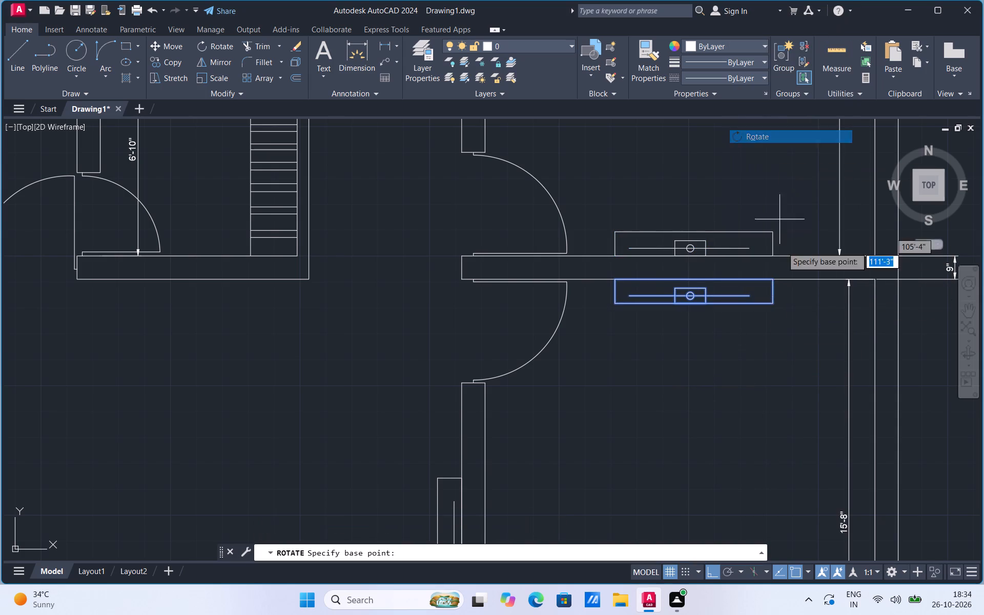
{"action": "left_click", "coordinate": [774, 302]}
{"action": "left_click", "coordinate": [668, 346]}
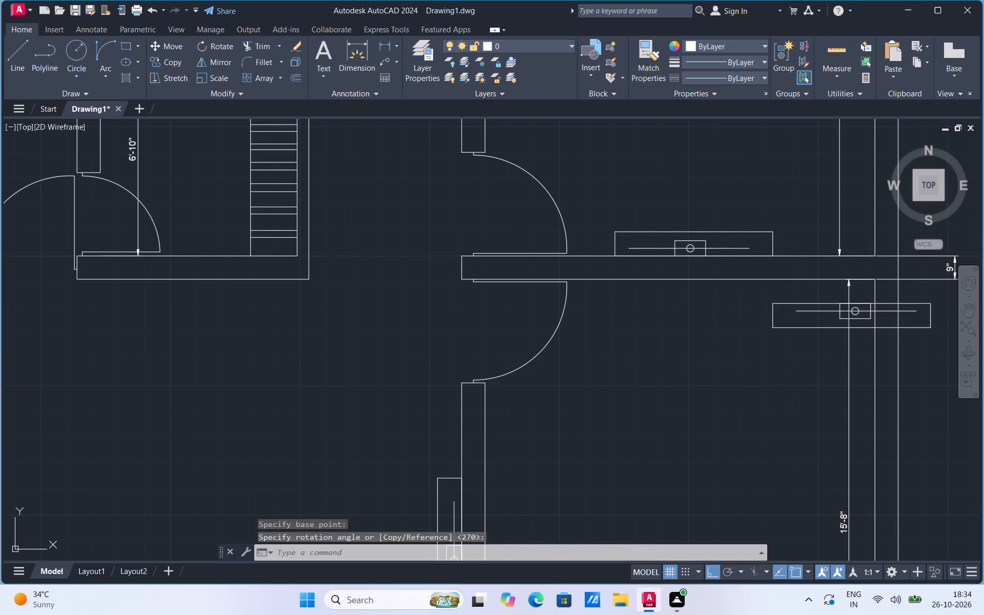
Move the rotated wall unit back against the wall's lower face, directly beneath the upper-right room's unit.
{"action": "left_click", "coordinate": [775, 318]}
{"action": "right_click", "coordinate": [775, 318]}
{"action": "left_click", "coordinate": [816, 120]}
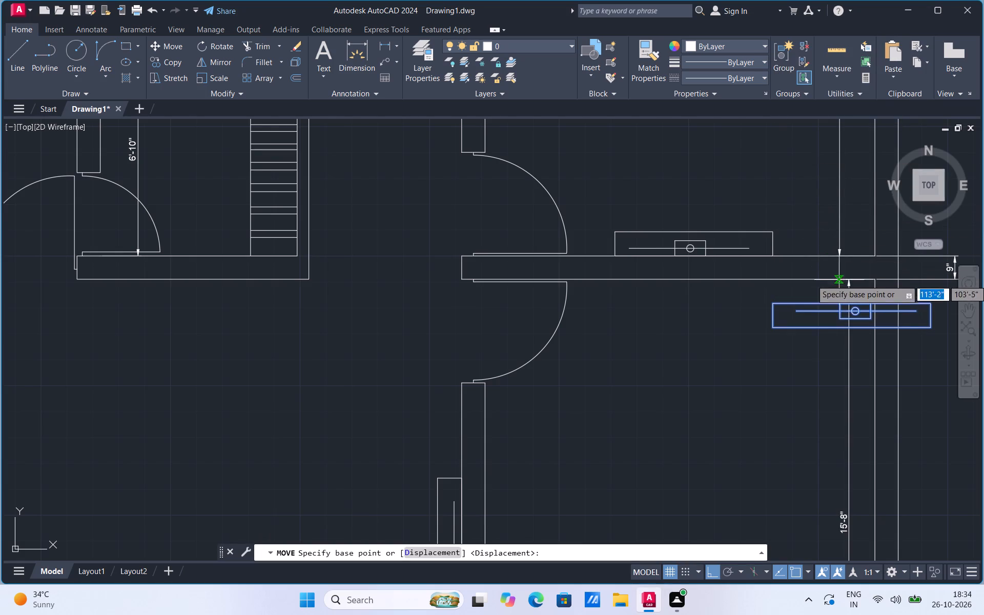
{"action": "left_click", "coordinate": [860, 304]}
{"action": "left_click", "coordinate": [694, 278]}
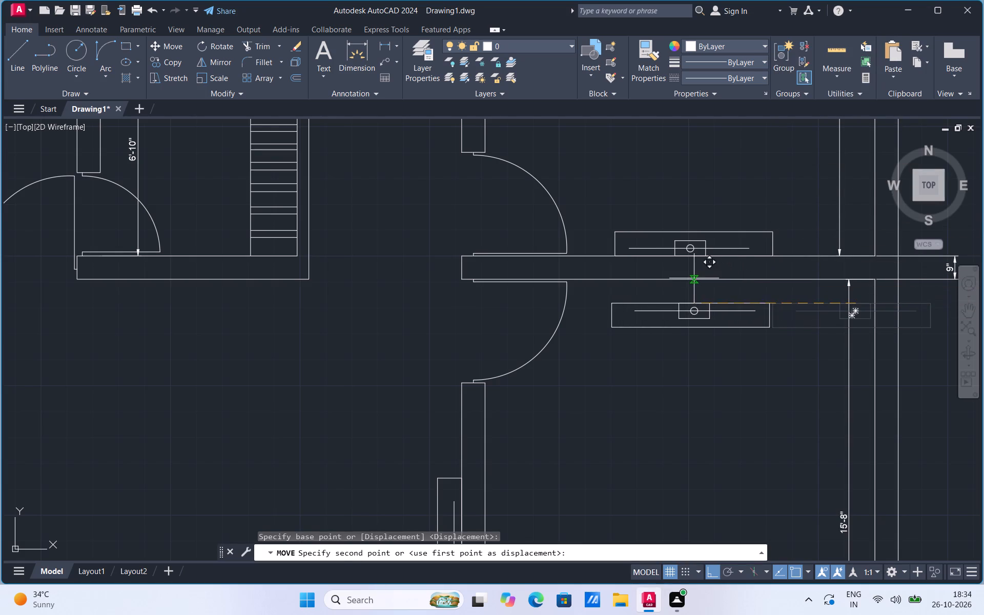
Shift the lower wall unit slightly right along the wall so its ends line up with the unit above.
{"action": "left_click", "coordinate": [744, 295]}
{"action": "left_click", "coordinate": [722, 319]}
{"action": "right_click", "coordinate": [722, 319]}
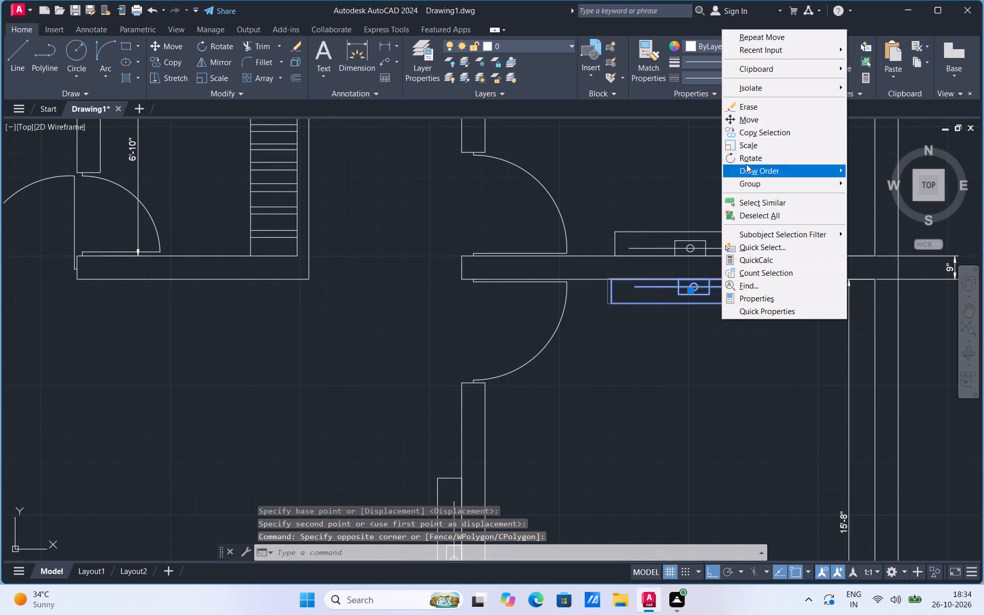
{"action": "left_click", "coordinate": [754, 121]}
{"action": "scroll", "coordinate": [767, 241], "scroll_direction": "up", "scroll_amount": 2}
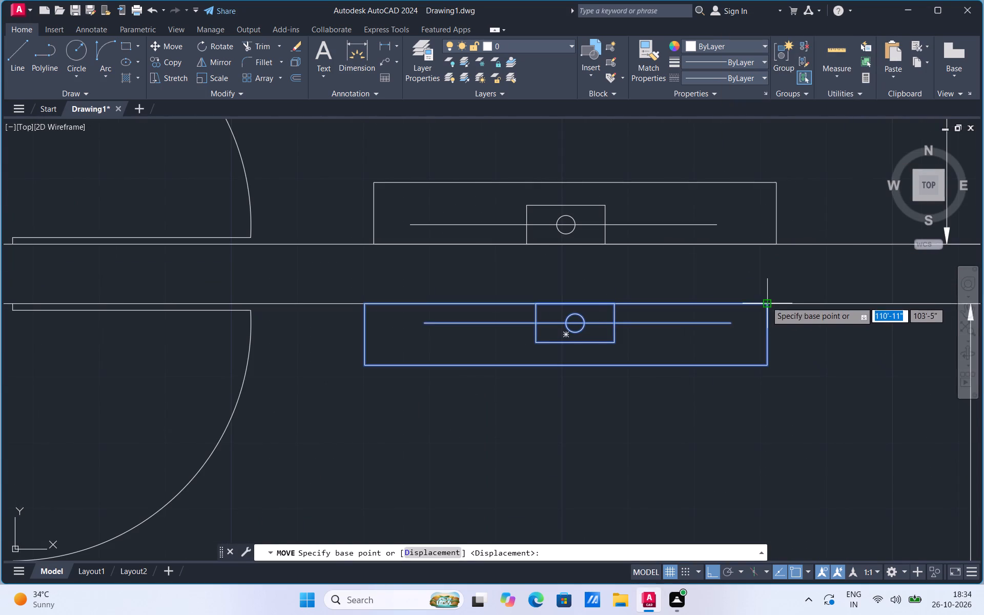
{"action": "left_click", "coordinate": [766, 301]}
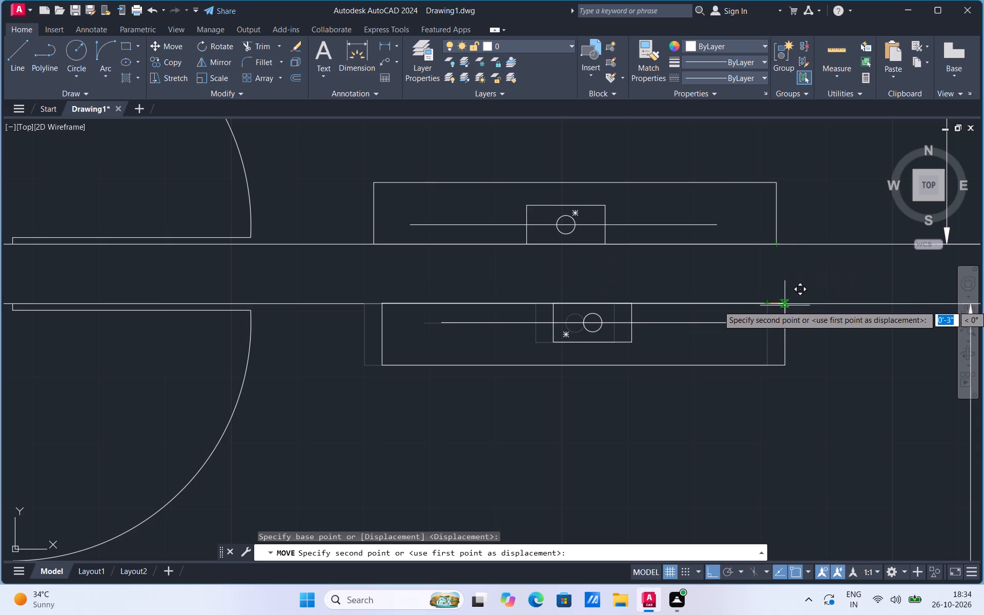
{"action": "left_click", "coordinate": [775, 307]}
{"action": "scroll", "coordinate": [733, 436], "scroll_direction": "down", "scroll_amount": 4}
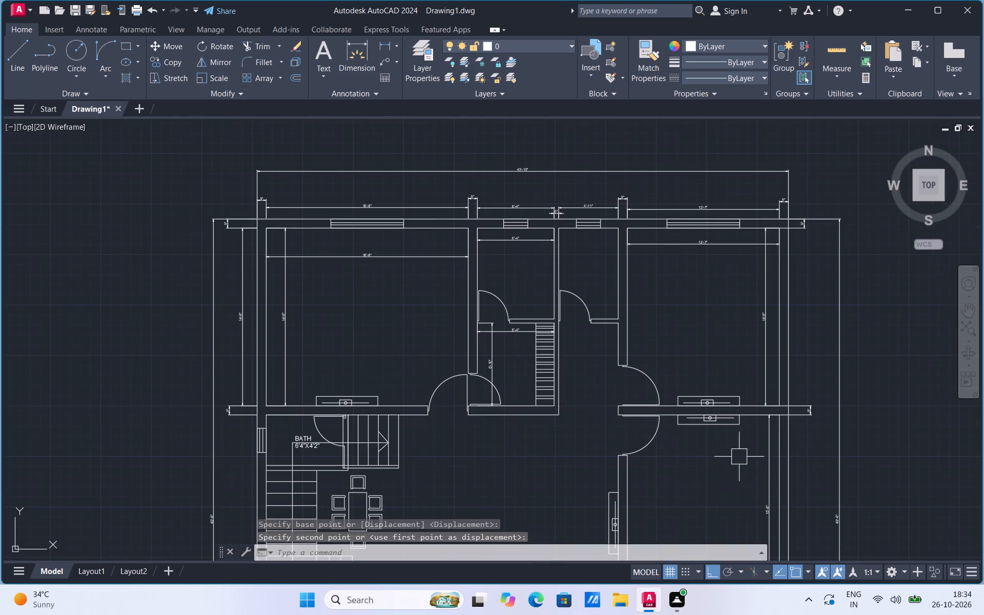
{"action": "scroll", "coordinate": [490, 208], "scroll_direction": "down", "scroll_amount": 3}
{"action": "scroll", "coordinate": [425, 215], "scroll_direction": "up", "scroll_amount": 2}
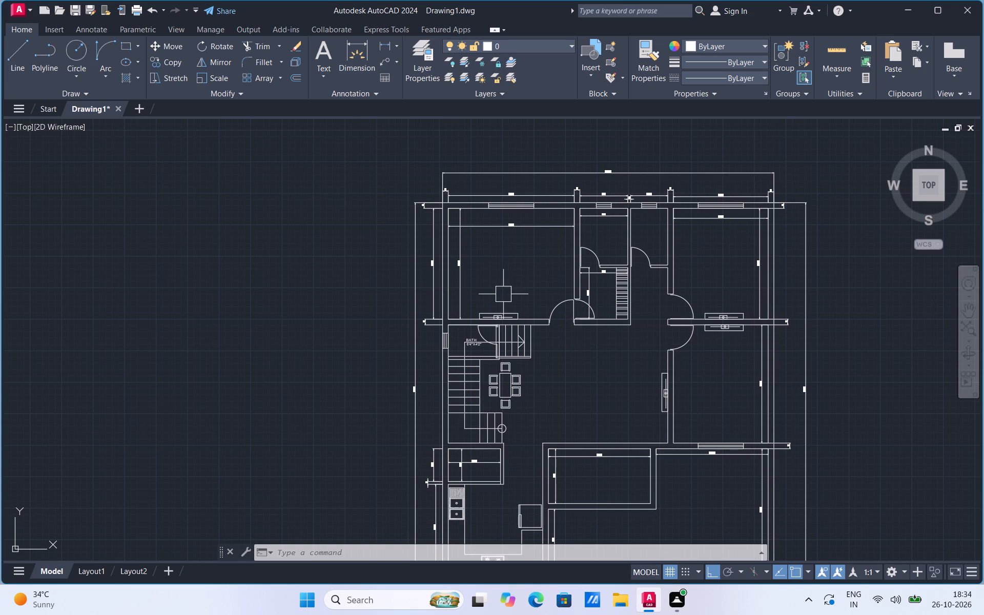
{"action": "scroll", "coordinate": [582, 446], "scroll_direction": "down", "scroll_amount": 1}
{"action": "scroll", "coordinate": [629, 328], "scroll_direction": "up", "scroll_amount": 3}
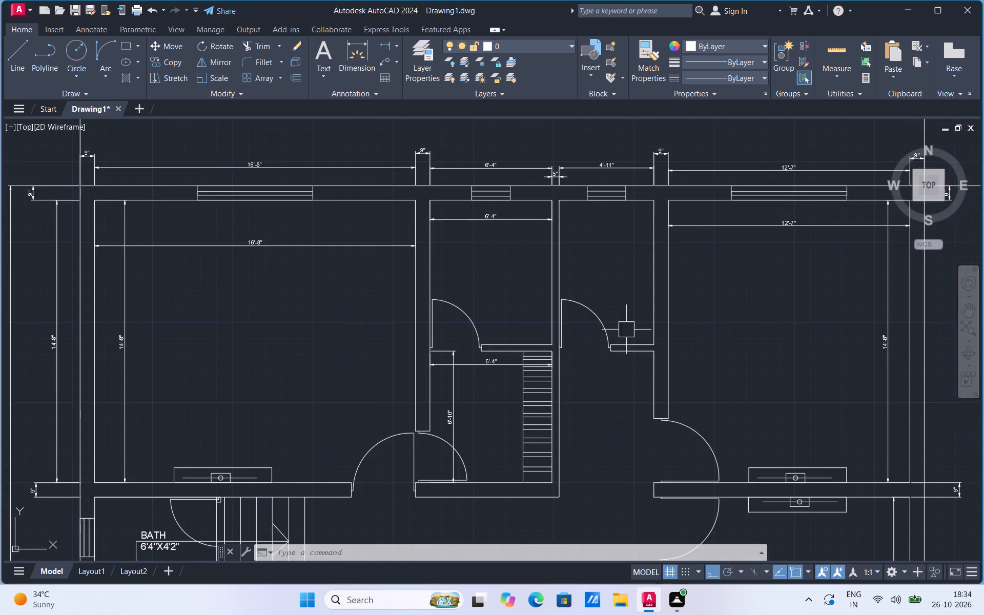
Draw a rectangle about 2'-8" wide in the lower-right corner of the 6'-4" wide upper room, against the bottom wall.
{"action": "scroll", "coordinate": [525, 341], "scroll_direction": "up", "scroll_amount": 2}
{"action": "left_click", "coordinate": [140, 47]}
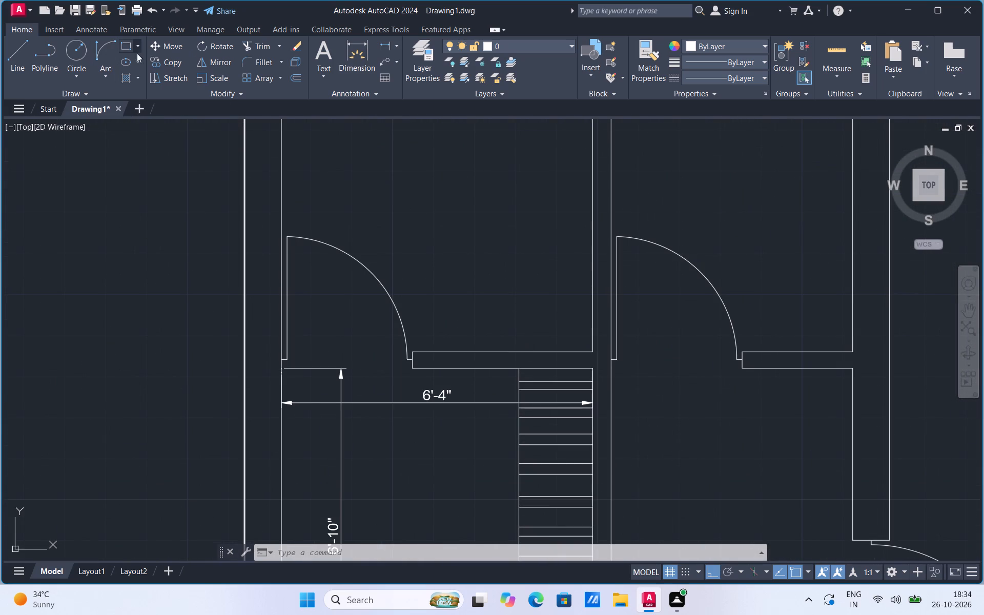
{"action": "left_click", "coordinate": [133, 59]}
{"action": "left_click", "coordinate": [594, 351]}
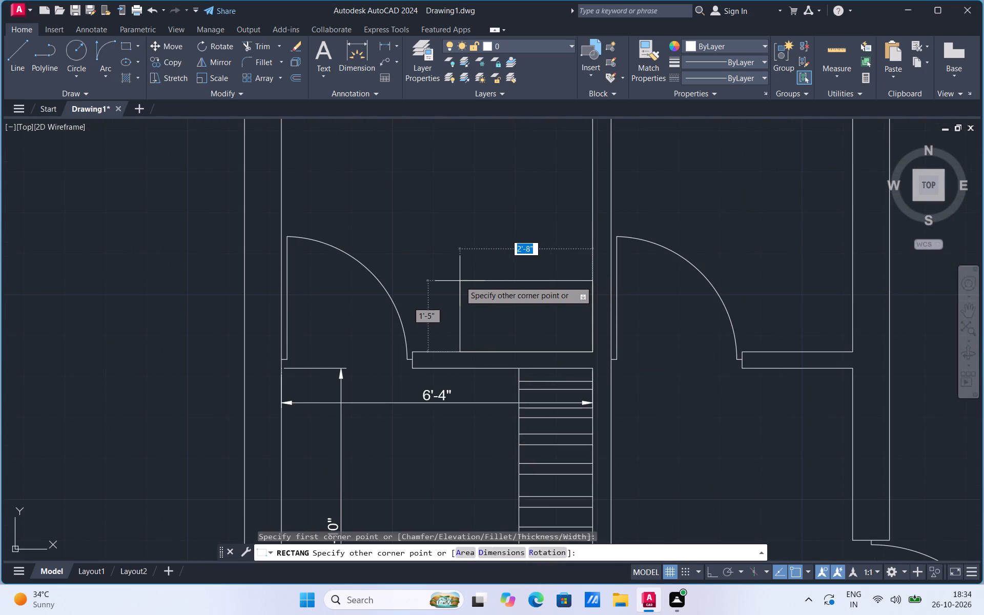
{"action": "left_click", "coordinate": [462, 274]}
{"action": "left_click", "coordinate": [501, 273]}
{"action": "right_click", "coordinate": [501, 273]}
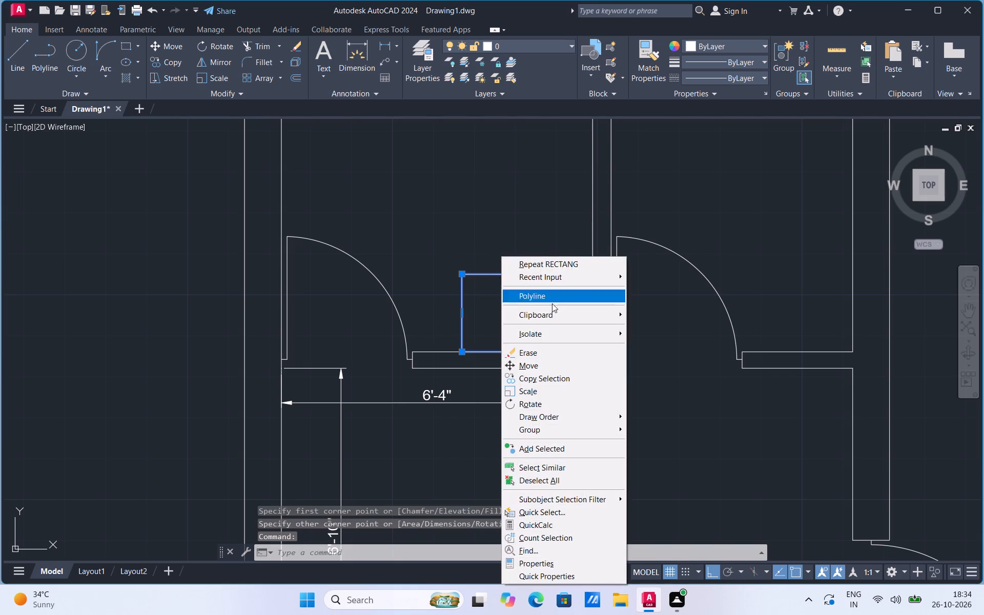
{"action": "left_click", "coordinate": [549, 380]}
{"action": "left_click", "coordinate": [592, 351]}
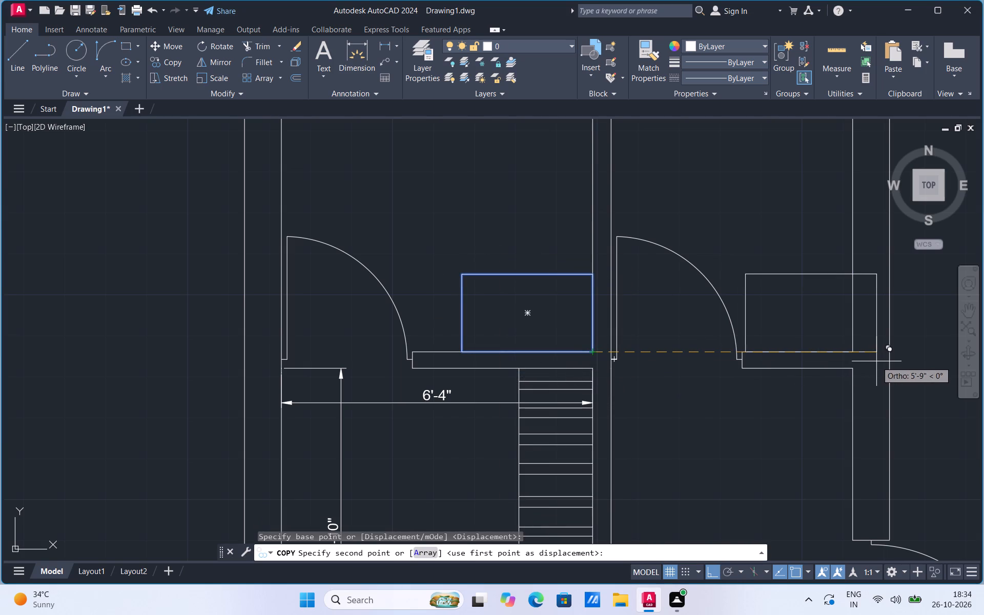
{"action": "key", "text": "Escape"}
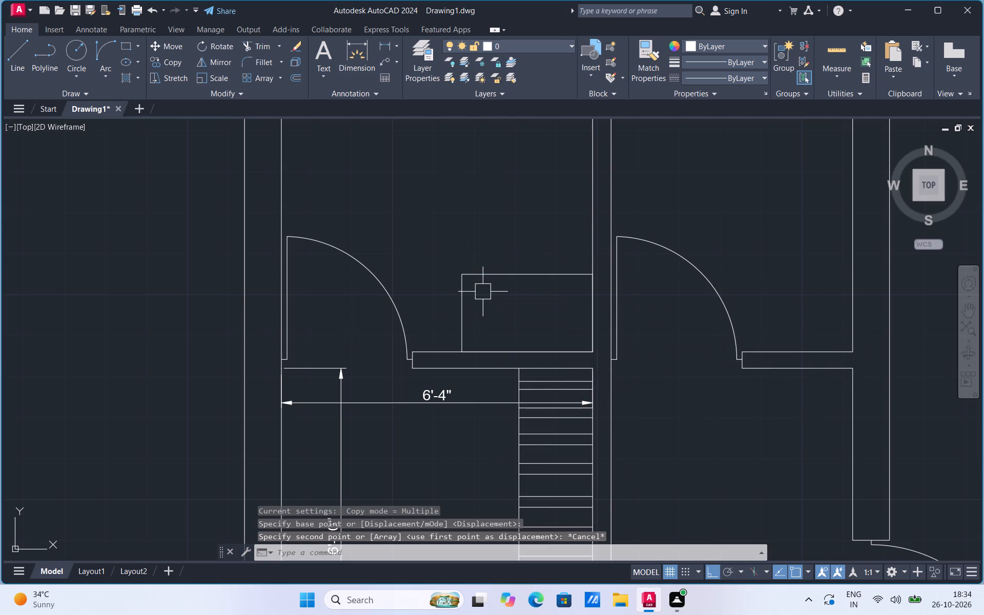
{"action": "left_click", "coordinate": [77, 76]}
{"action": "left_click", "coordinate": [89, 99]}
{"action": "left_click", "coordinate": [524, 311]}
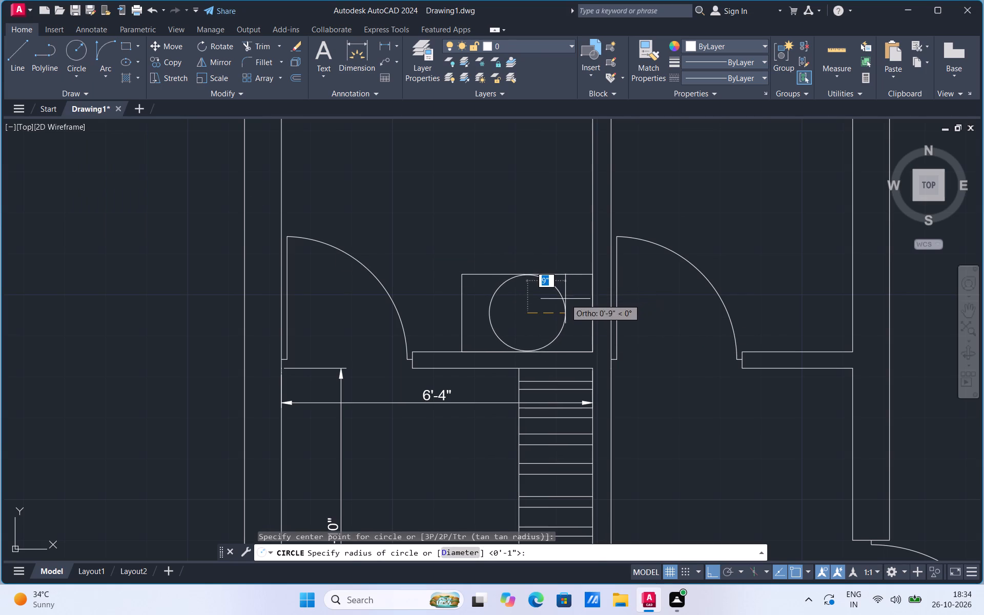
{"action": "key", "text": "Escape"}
Offset the new rectangle 1" inward to form an inner border.
{"action": "left_click", "coordinate": [550, 276]}
{"action": "key", "text": "o"}
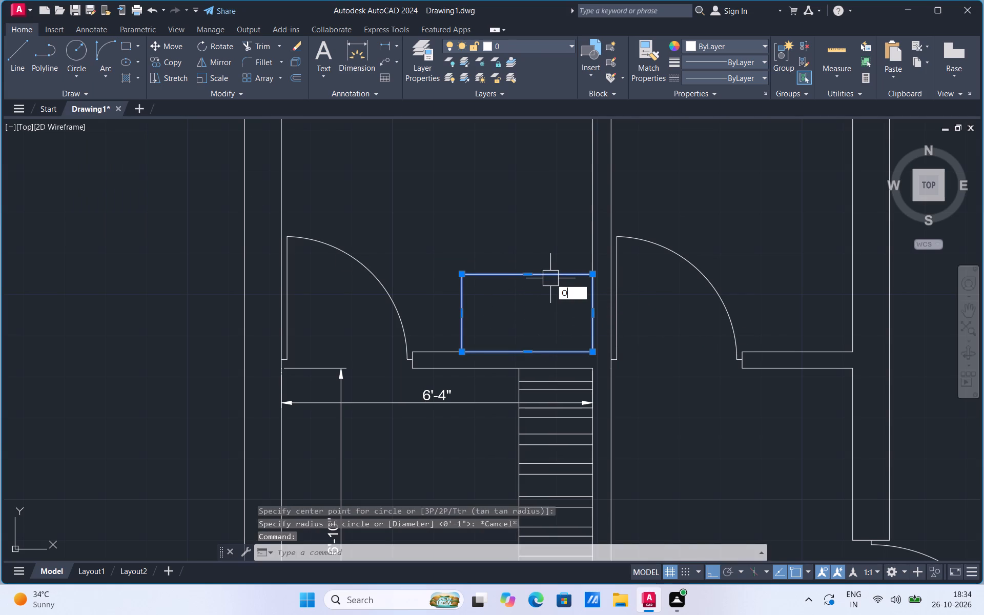
{"action": "left_click", "coordinate": [599, 303]}
{"action": "left_click", "coordinate": [526, 274]}
{"action": "left_click", "coordinate": [526, 280]}
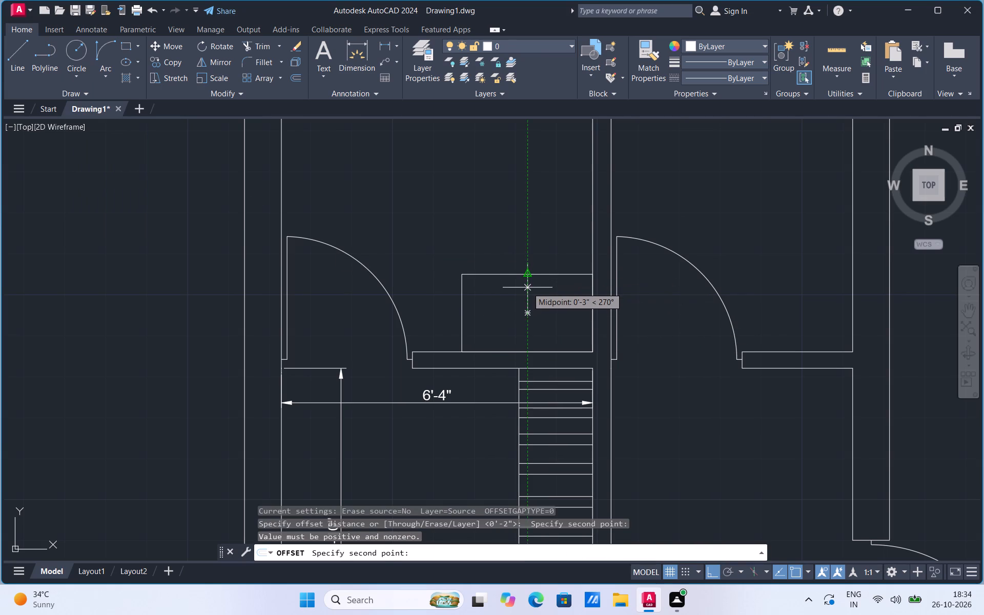
{"action": "key", "text": "1"}
{"action": "key", "text": "Return"}
{"action": "left_click", "coordinate": [534, 286]}
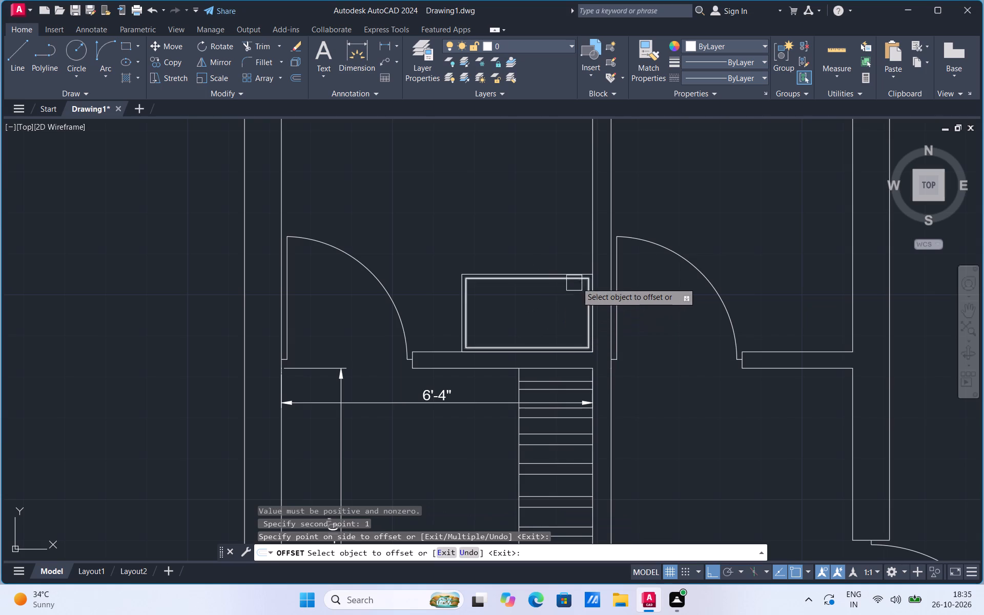
{"action": "scroll", "coordinate": [577, 282], "scroll_direction": "up", "scroll_amount": 1}
{"action": "key", "text": "Escape"}
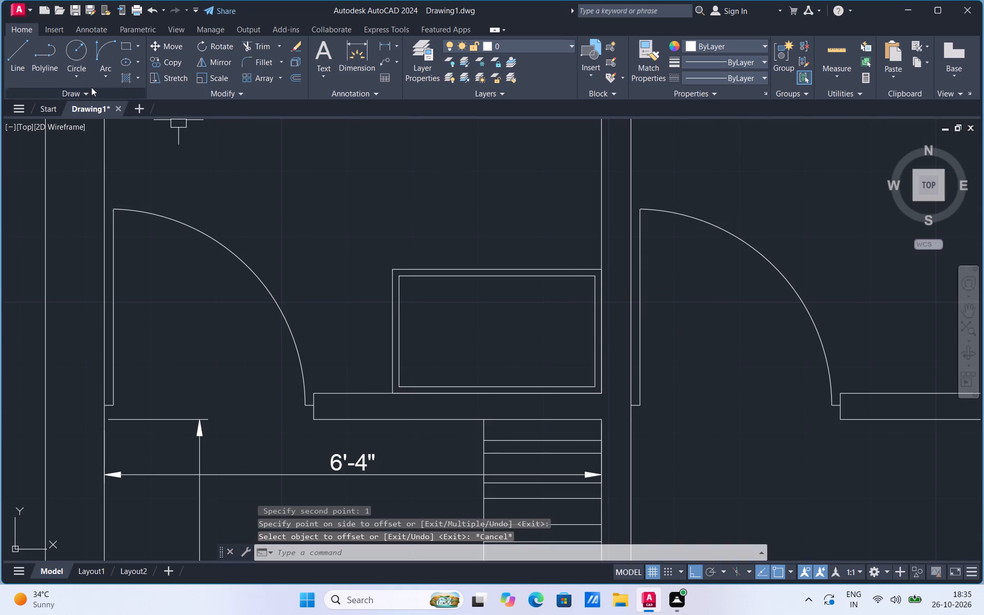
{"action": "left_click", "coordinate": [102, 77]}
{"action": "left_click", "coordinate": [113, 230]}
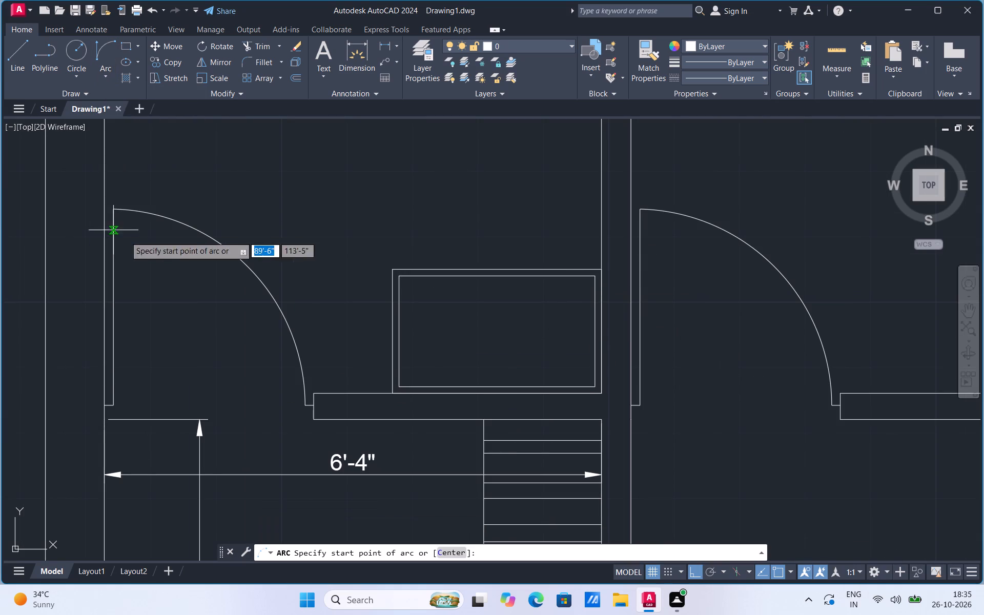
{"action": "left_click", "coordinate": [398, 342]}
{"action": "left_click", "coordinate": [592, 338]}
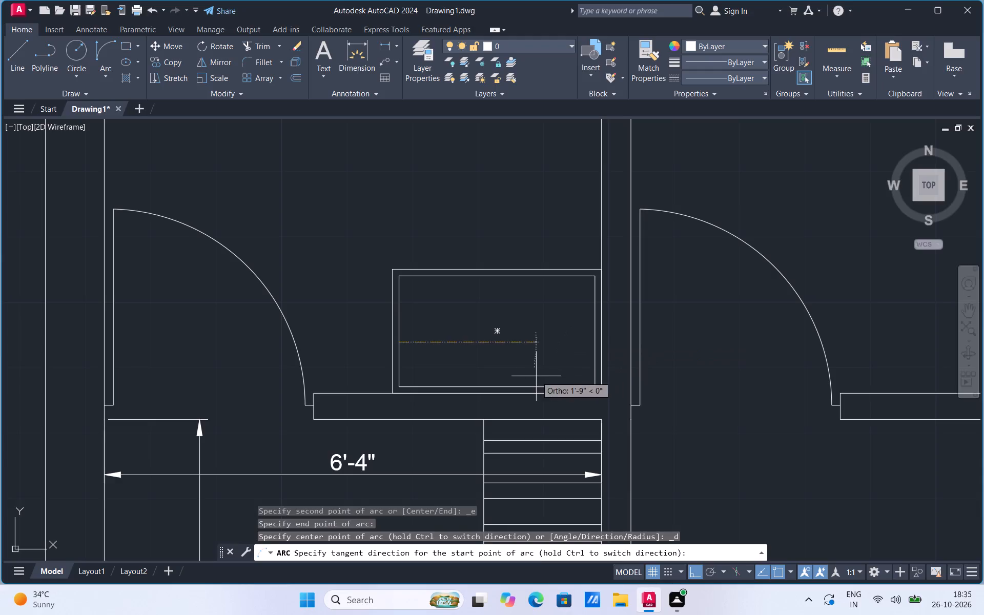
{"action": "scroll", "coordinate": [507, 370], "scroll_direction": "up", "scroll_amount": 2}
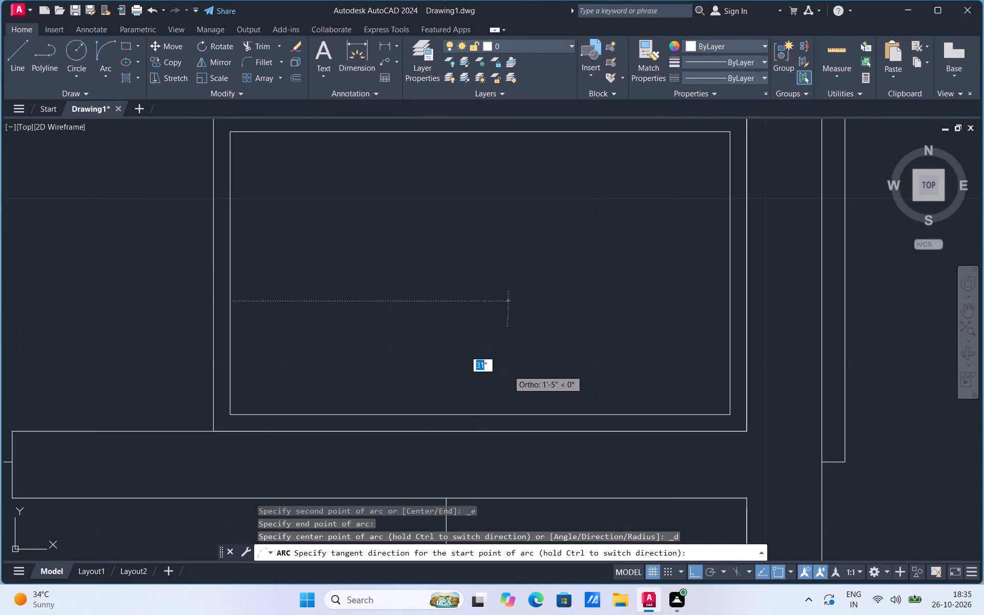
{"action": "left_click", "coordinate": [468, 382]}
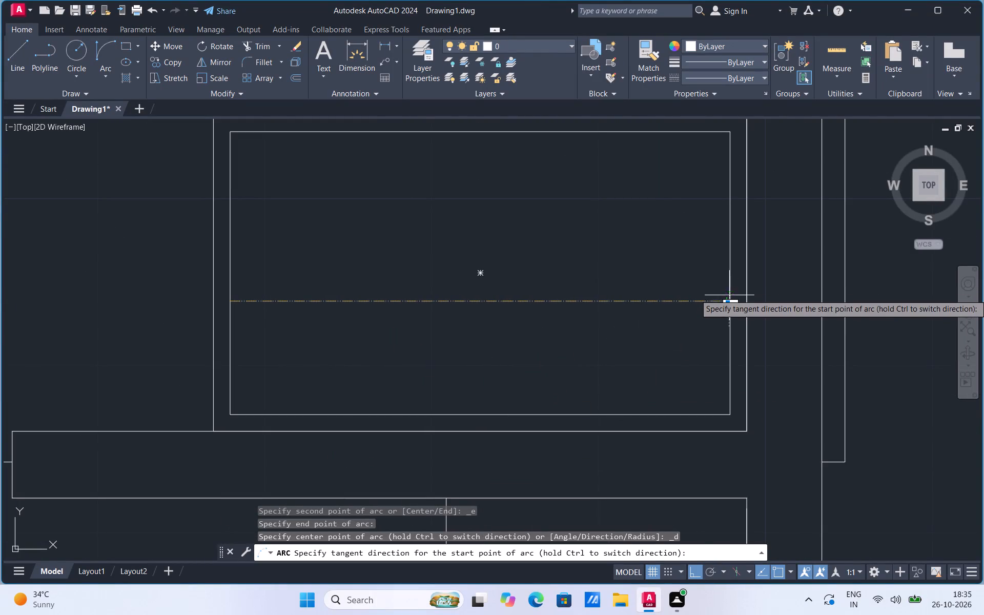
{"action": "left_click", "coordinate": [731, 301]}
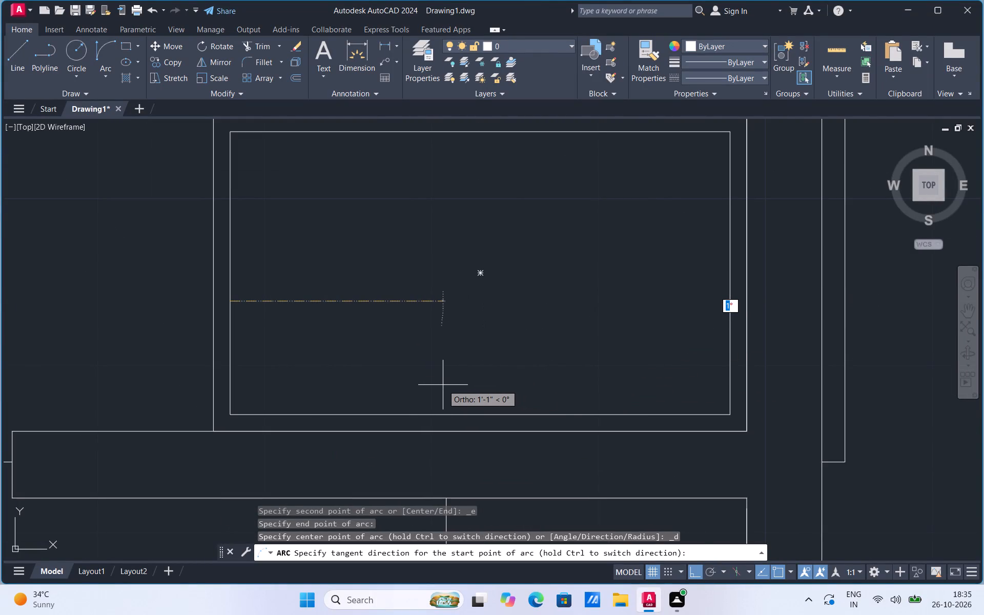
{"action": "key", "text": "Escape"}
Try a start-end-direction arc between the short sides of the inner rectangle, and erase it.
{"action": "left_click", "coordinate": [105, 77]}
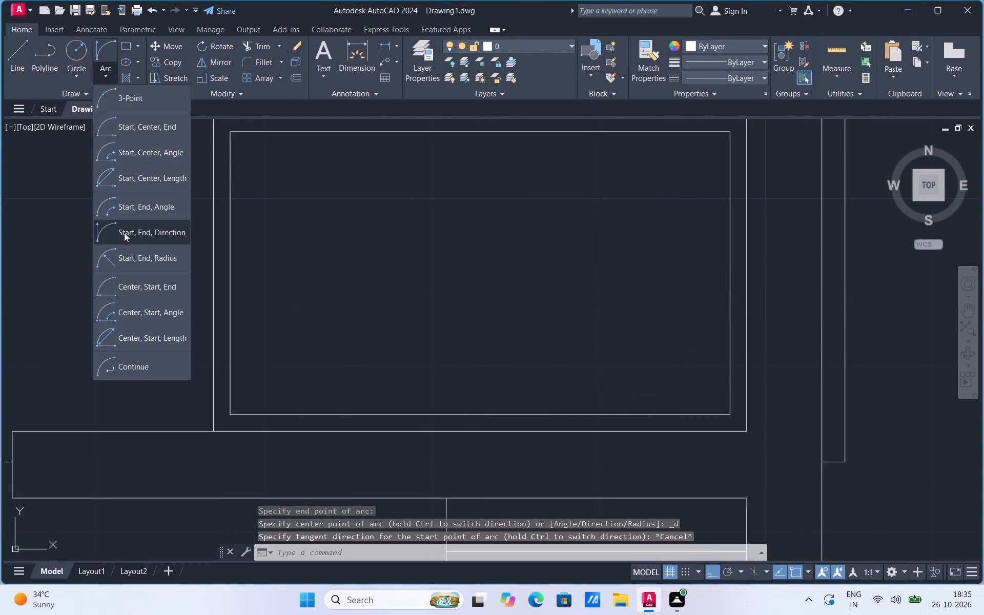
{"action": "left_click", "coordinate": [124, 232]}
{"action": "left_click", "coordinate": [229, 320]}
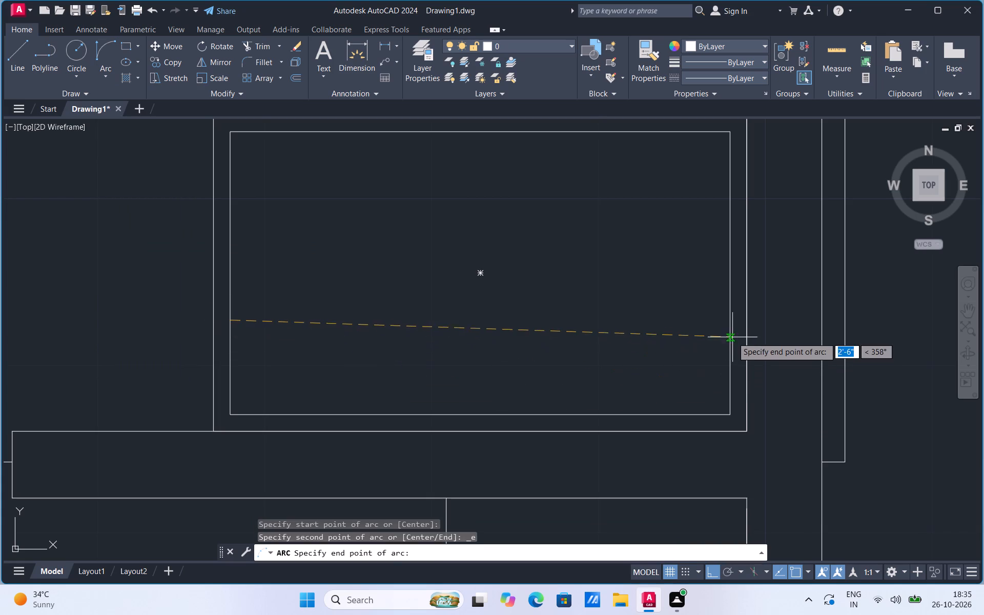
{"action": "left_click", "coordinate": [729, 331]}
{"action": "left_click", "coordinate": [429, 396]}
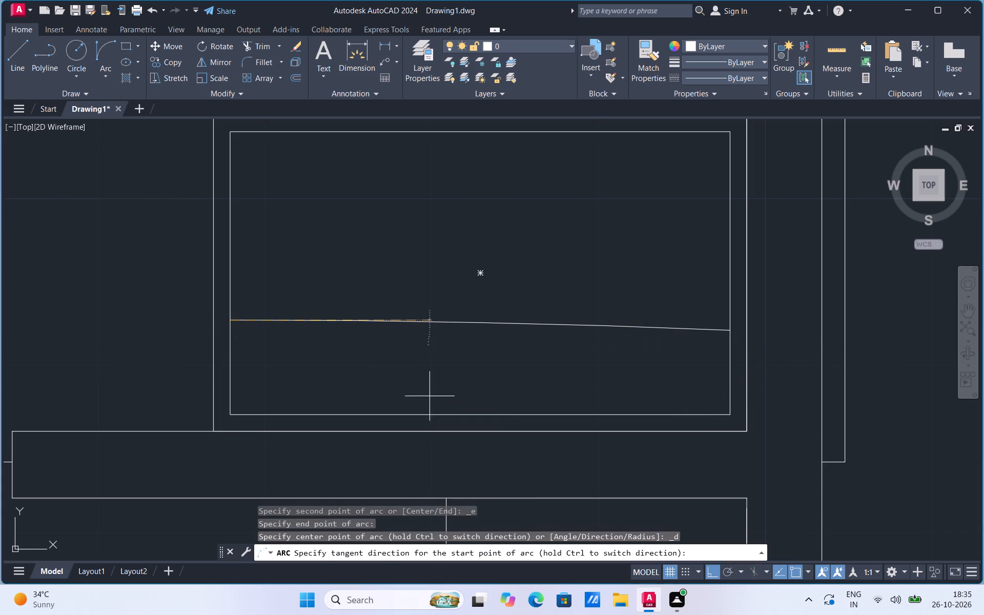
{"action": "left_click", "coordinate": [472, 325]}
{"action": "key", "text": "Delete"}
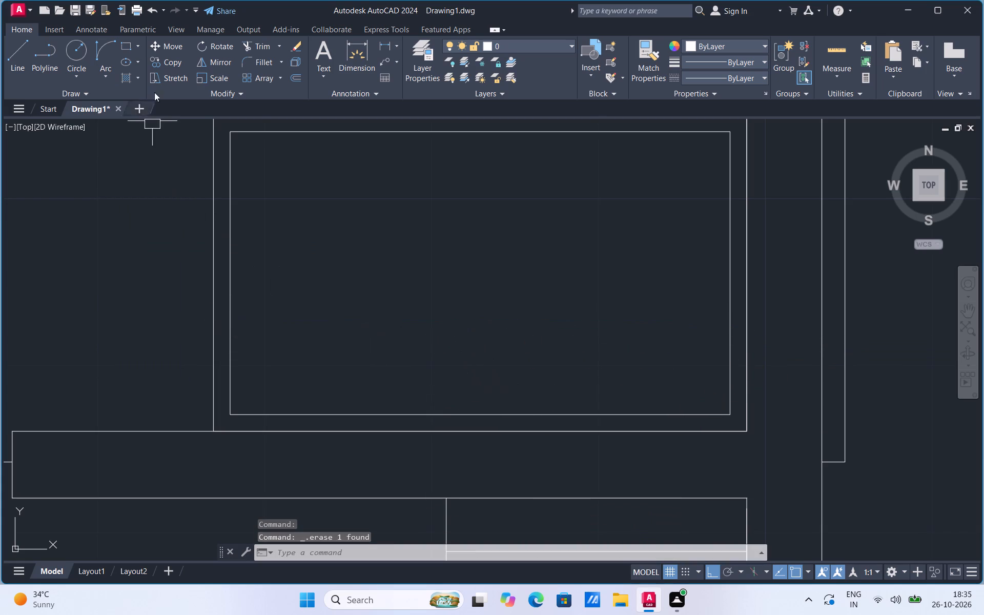
Draw a start-end-direction arc between the inner rectangle's short sides, below mid-height and bowing down toward its lower edge.
{"action": "left_click", "coordinate": [104, 76]}
{"action": "left_click", "coordinate": [133, 228]}
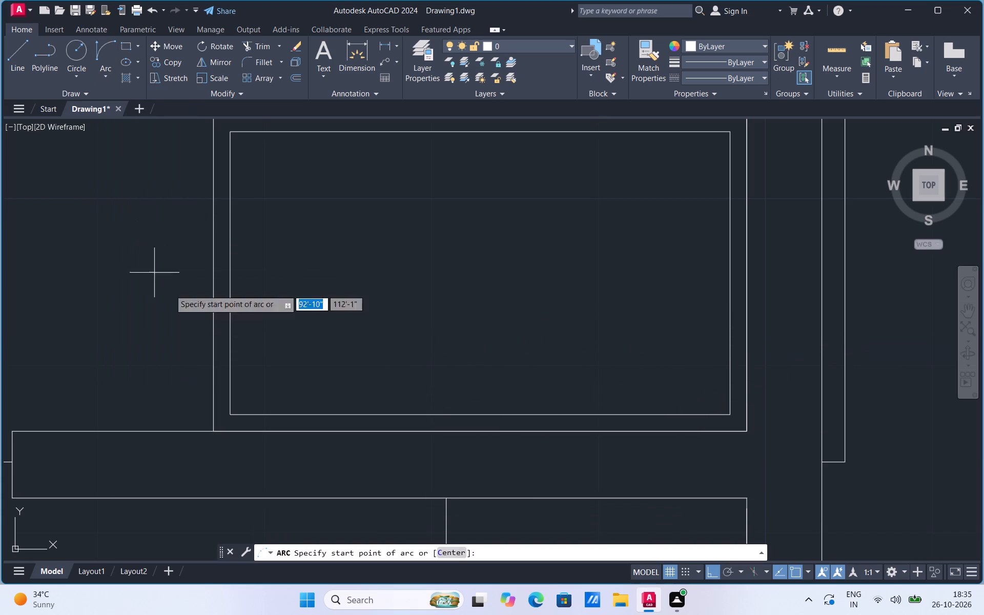
{"action": "left_click", "coordinate": [228, 322]}
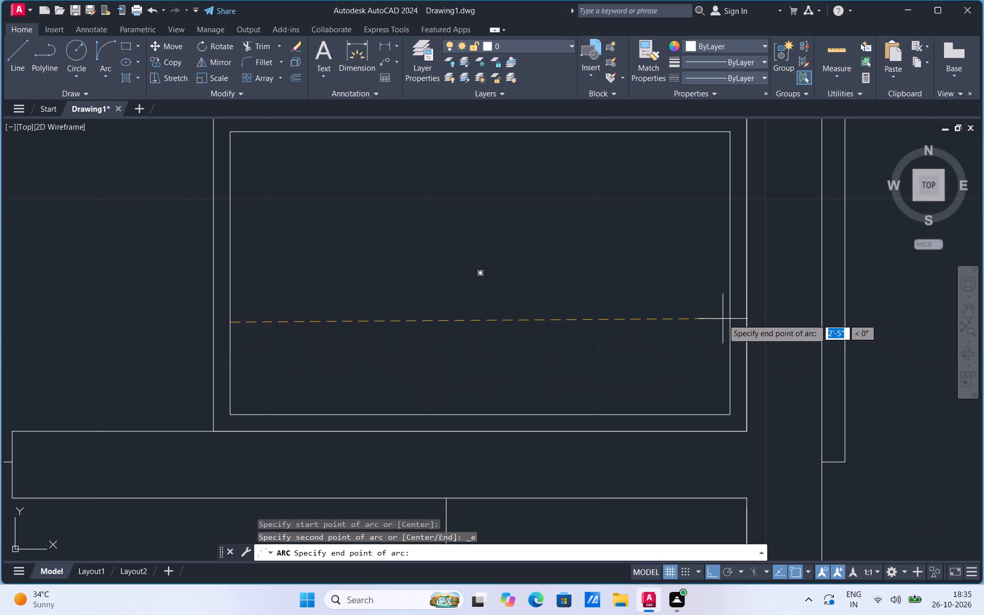
{"action": "left_click", "coordinate": [730, 325]}
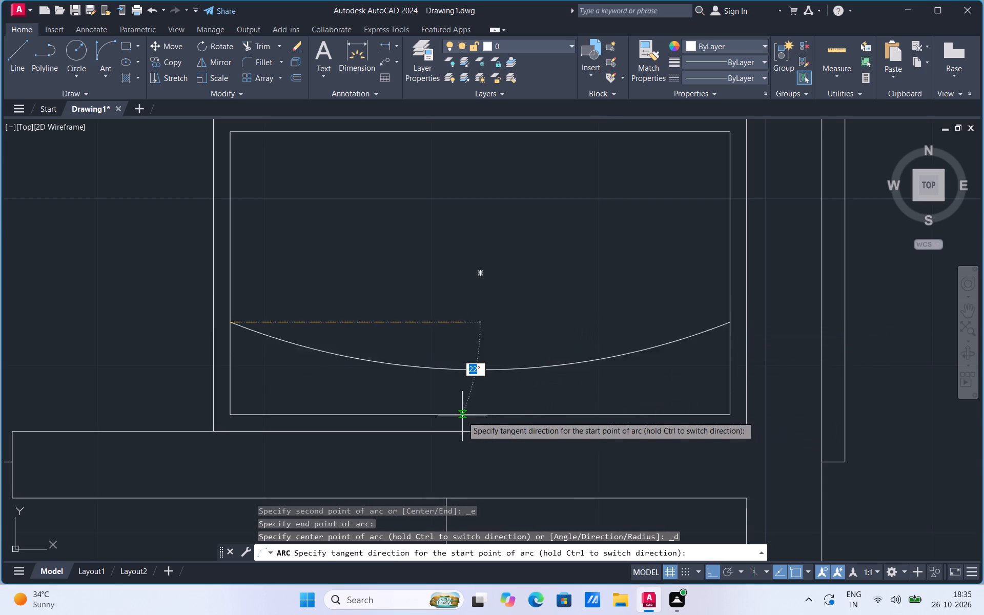
{"action": "left_click", "coordinate": [440, 431]}
Draw a circle of about 1" radius below the arc, left of its lowest point.
{"action": "scroll", "coordinate": [463, 418], "scroll_direction": "down", "scroll_amount": 1}
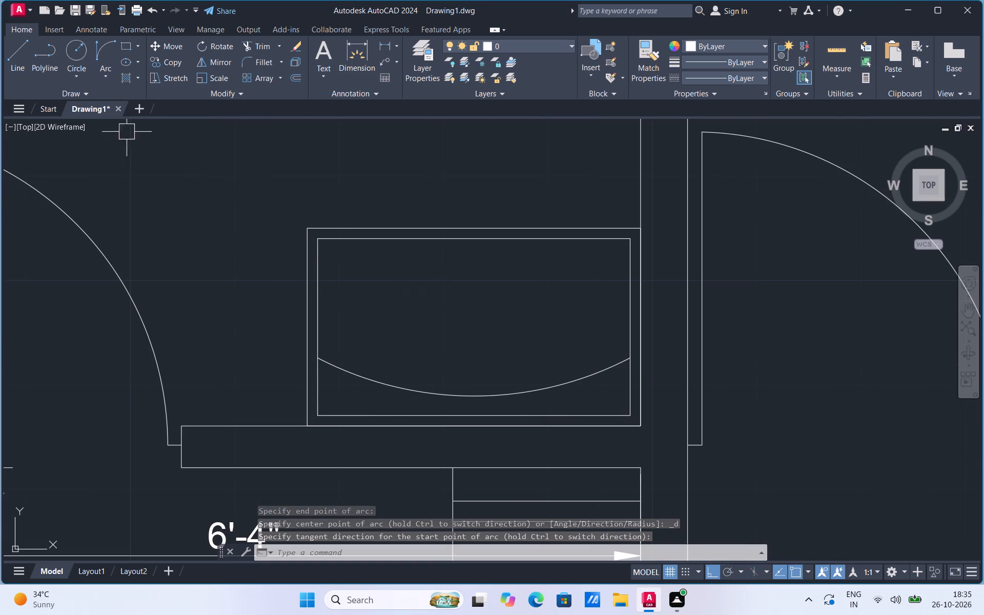
{"action": "left_click", "coordinate": [75, 78]}
{"action": "left_click", "coordinate": [86, 100]}
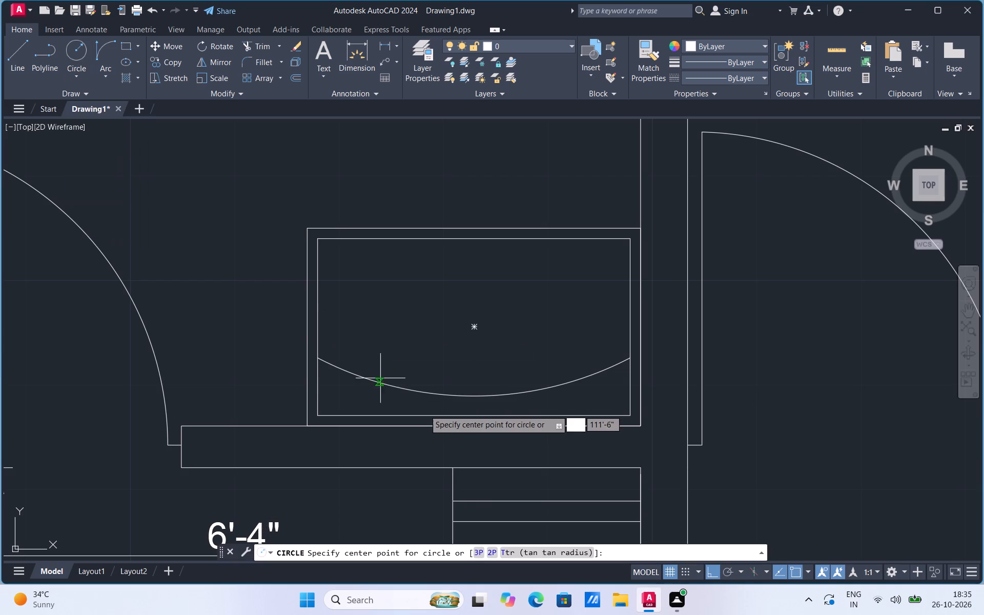
{"action": "scroll", "coordinate": [427, 413], "scroll_direction": "up", "scroll_amount": 1}
{"action": "left_click", "coordinate": [398, 403]}
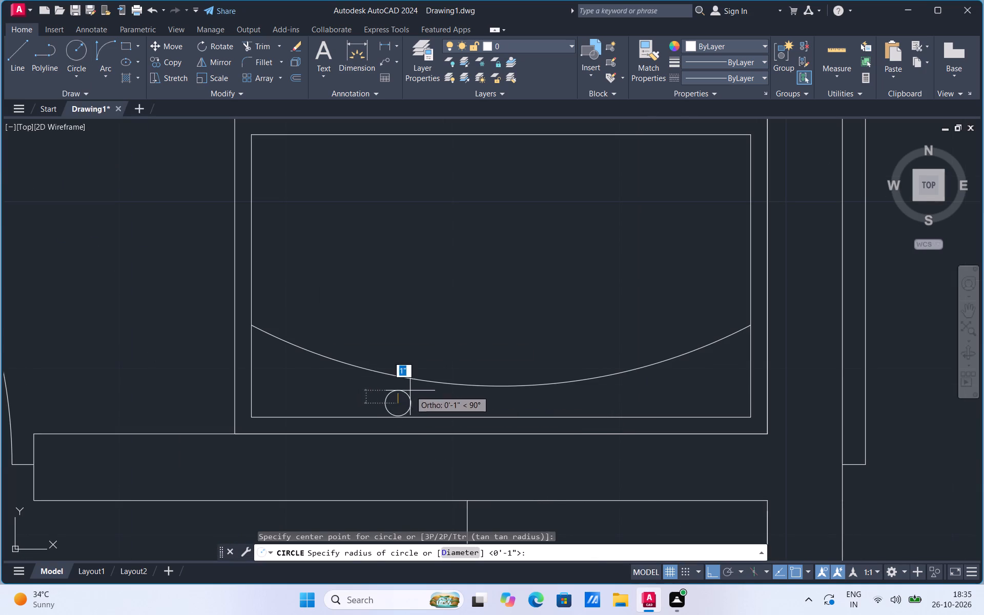
{"action": "left_click", "coordinate": [410, 391]}
Move the small circle slightly upward, between the arc and the inner rectangle's lower edge.
{"action": "left_click", "coordinate": [414, 404]}
{"action": "right_click", "coordinate": [414, 404]}
{"action": "left_click", "coordinate": [448, 190]}
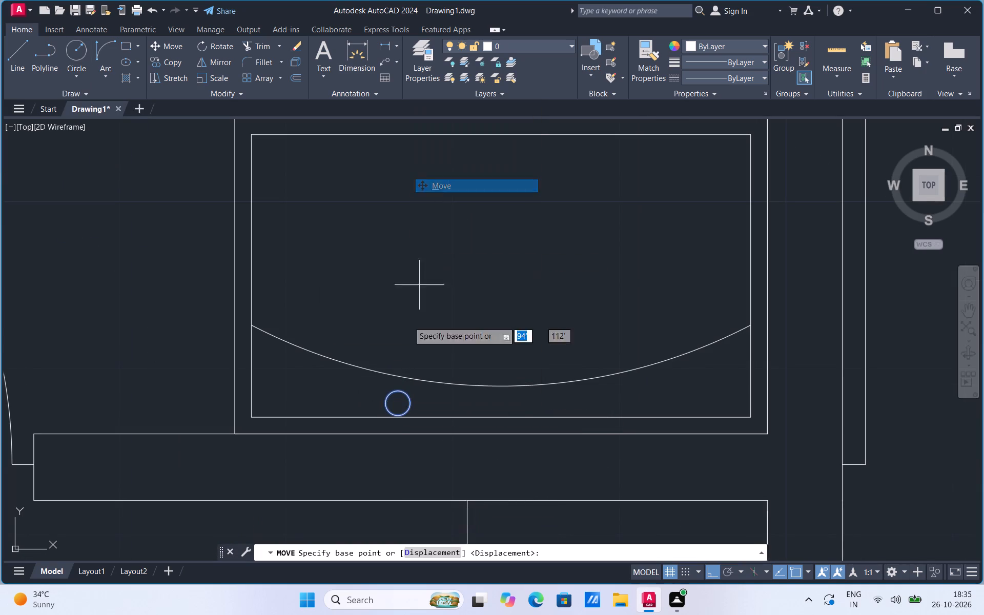
{"action": "scroll", "coordinate": [401, 392], "scroll_direction": "up", "scroll_amount": 1}
{"action": "left_click", "coordinate": [398, 409]}
{"action": "left_click", "coordinate": [398, 402]}
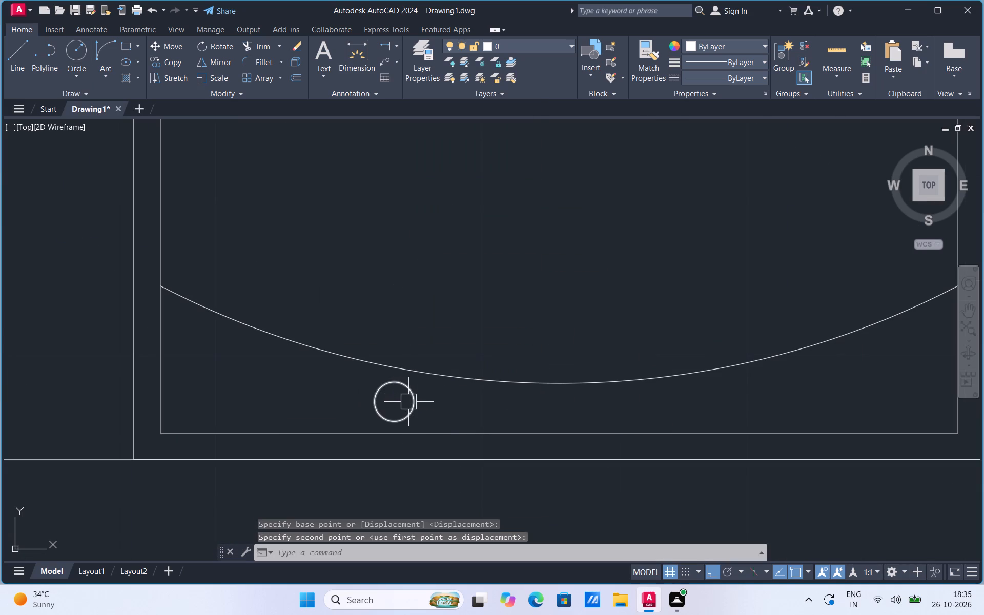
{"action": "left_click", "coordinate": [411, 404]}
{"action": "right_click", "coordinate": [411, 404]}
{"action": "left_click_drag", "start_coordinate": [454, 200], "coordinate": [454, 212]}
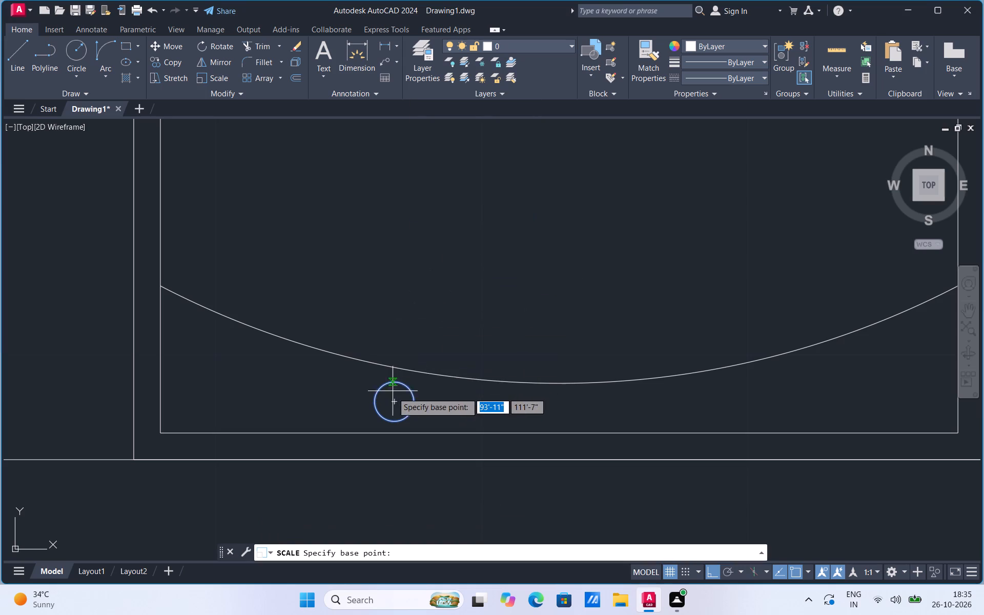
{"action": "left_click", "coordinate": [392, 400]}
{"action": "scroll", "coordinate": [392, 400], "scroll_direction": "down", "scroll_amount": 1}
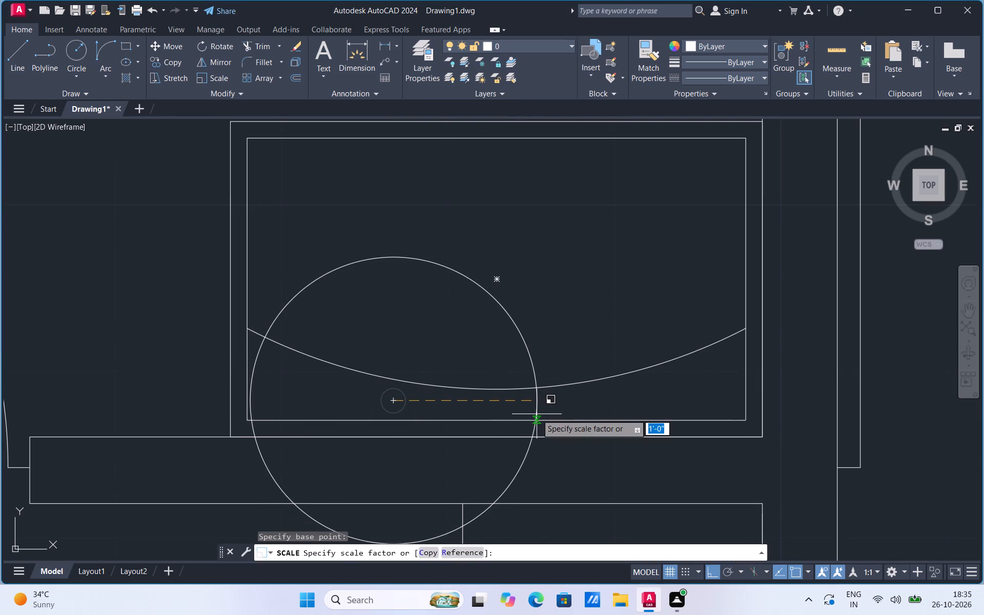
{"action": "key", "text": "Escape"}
Copy the small circle horizontally to the matching spot right of the arc's lowest point.
{"action": "left_click", "coordinate": [405, 403]}
{"action": "right_click", "coordinate": [405, 403]}
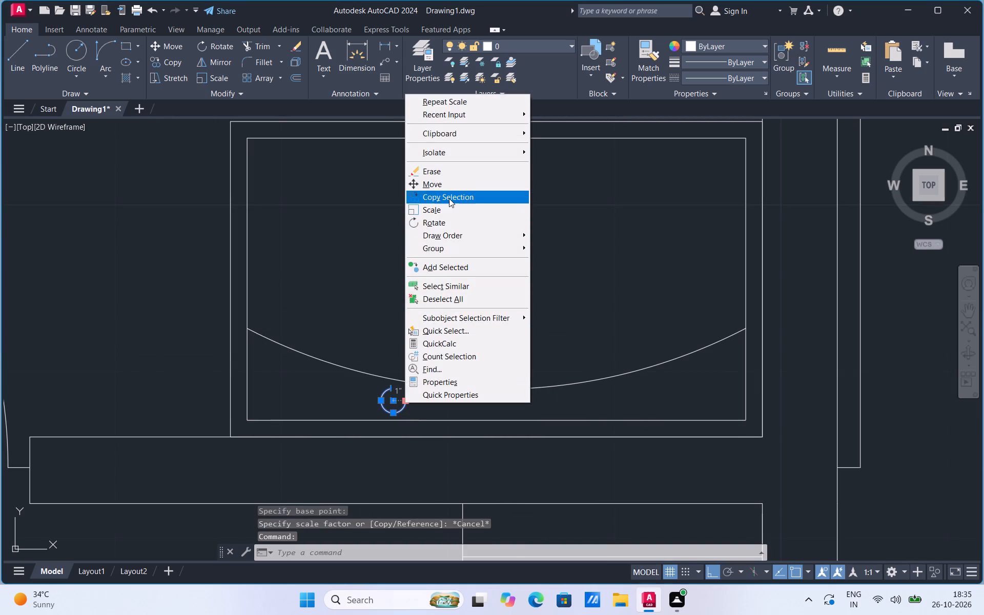
{"action": "left_click", "coordinate": [449, 198]}
{"action": "left_click", "coordinate": [395, 402]}
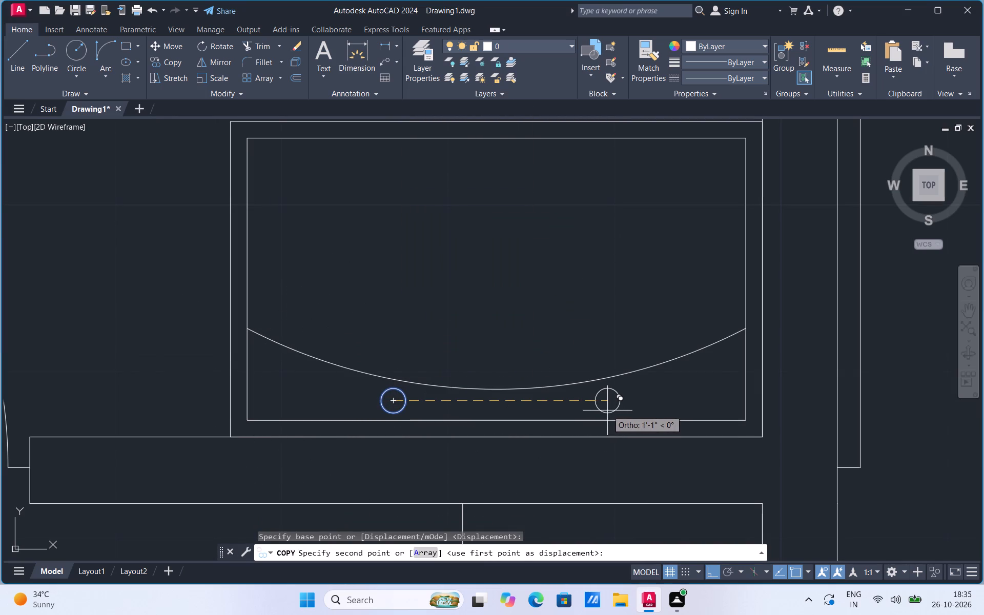
{"action": "left_click", "coordinate": [592, 410]}
Draw a vertical line about 8" long from the midpoint of the inner rectangle's lower edge to the rectangle's center.
{"action": "left_click", "coordinate": [14, 67]}
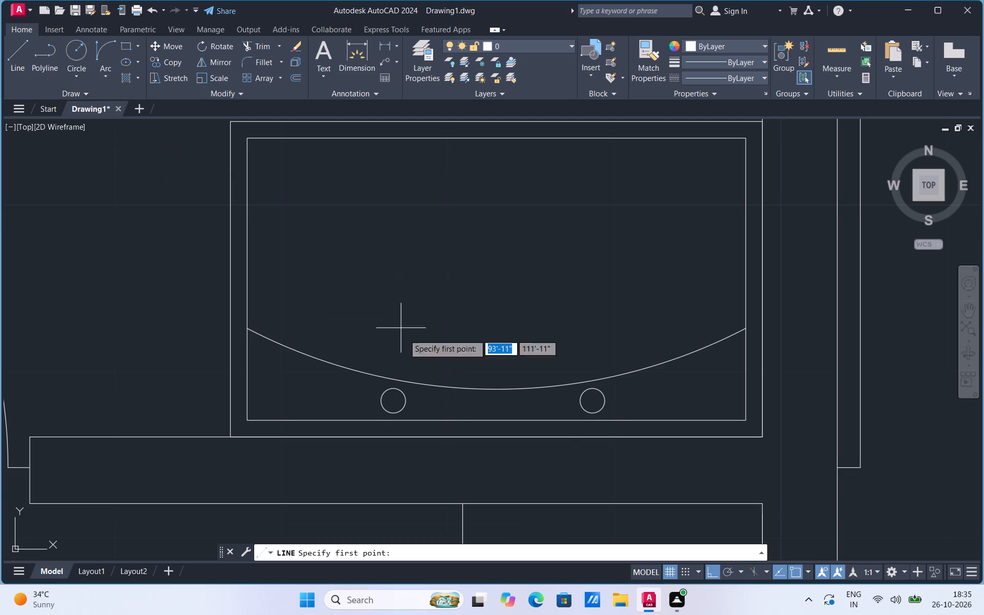
{"action": "left_click", "coordinate": [495, 420]}
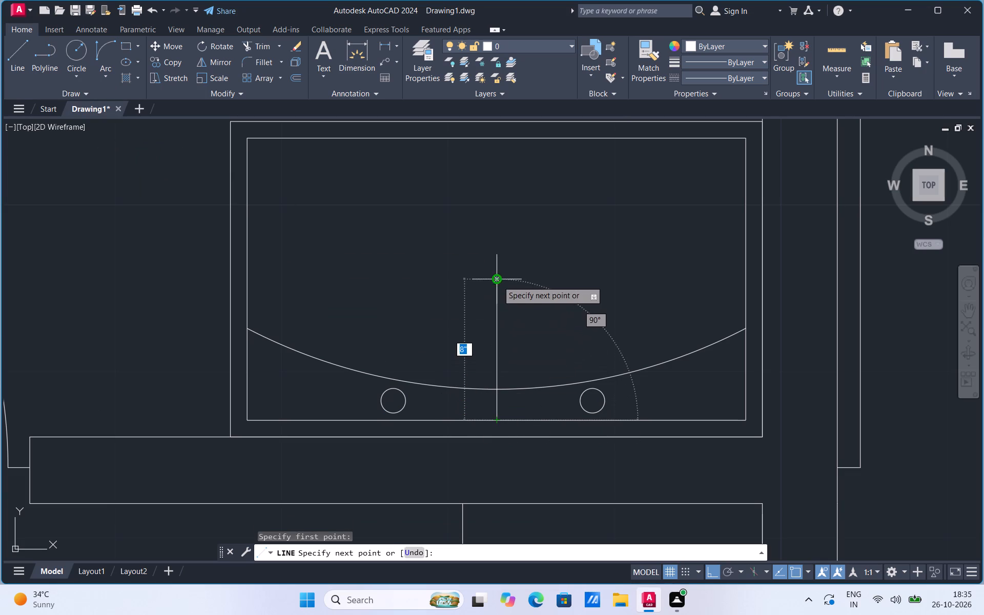
{"action": "left_click", "coordinate": [498, 281]}
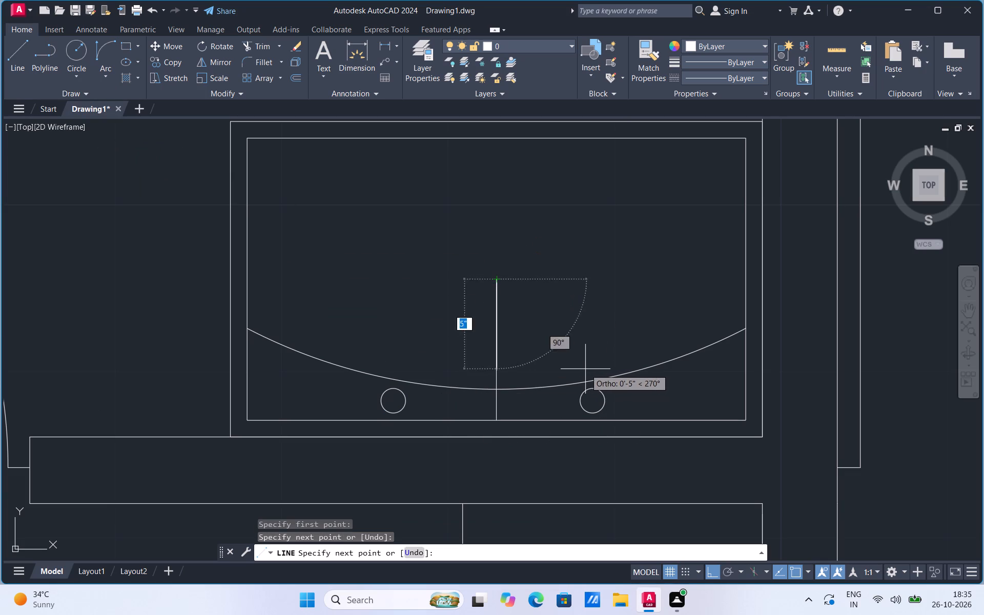
{"action": "key", "text": "Escape"}
Copy the small circle from the lower edge of the basin to the upper end of its vertical line.
{"action": "left_click", "coordinate": [588, 403]}
{"action": "right_click", "coordinate": [588, 403]}
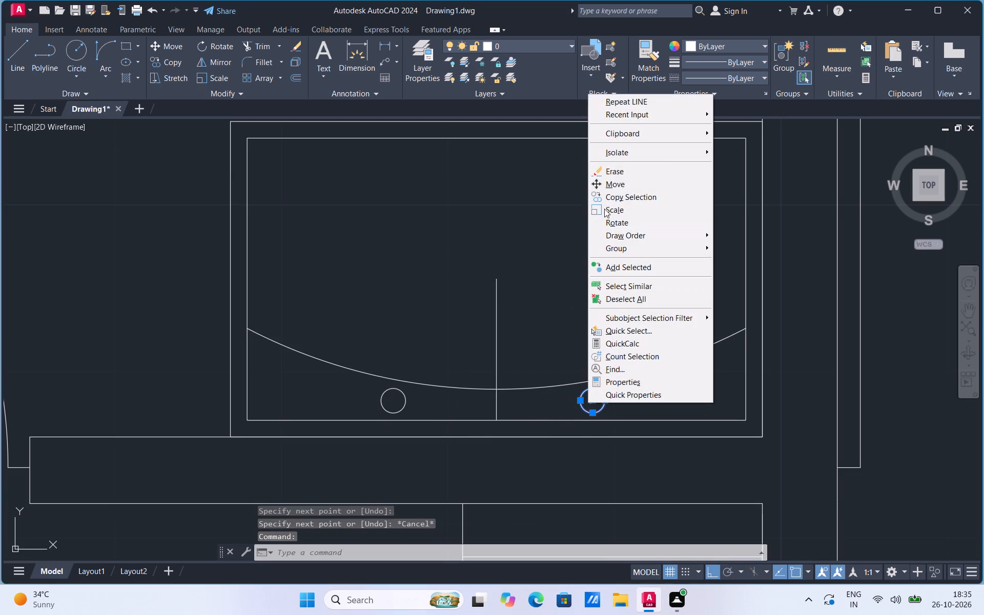
{"action": "left_click", "coordinate": [610, 198]}
{"action": "left_click", "coordinate": [591, 401]}
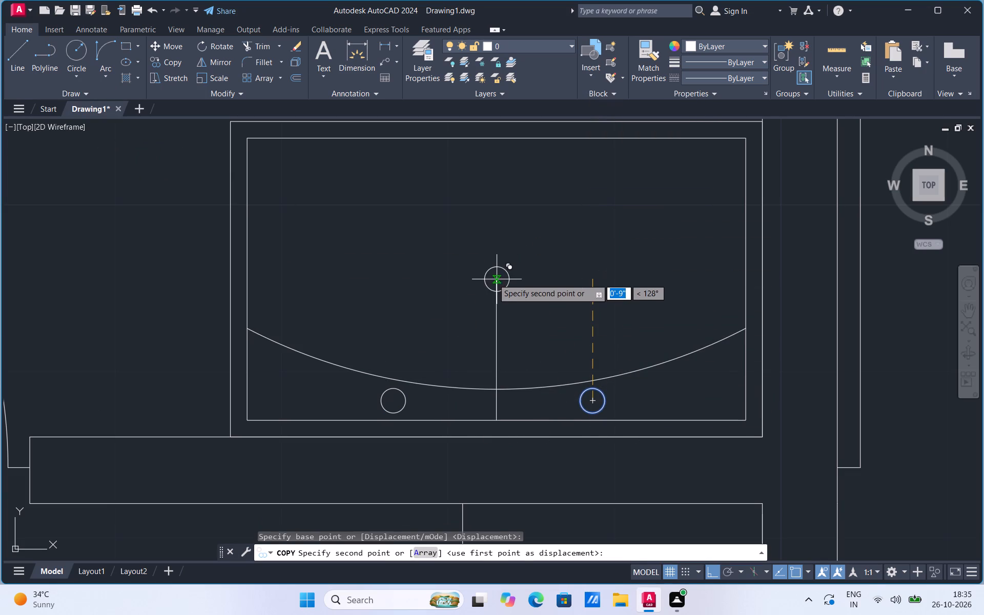
{"action": "left_click", "coordinate": [493, 279]}
{"action": "scroll", "coordinate": [554, 355], "scroll_direction": "down", "scroll_amount": 2}
{"action": "key", "text": "Escape"}
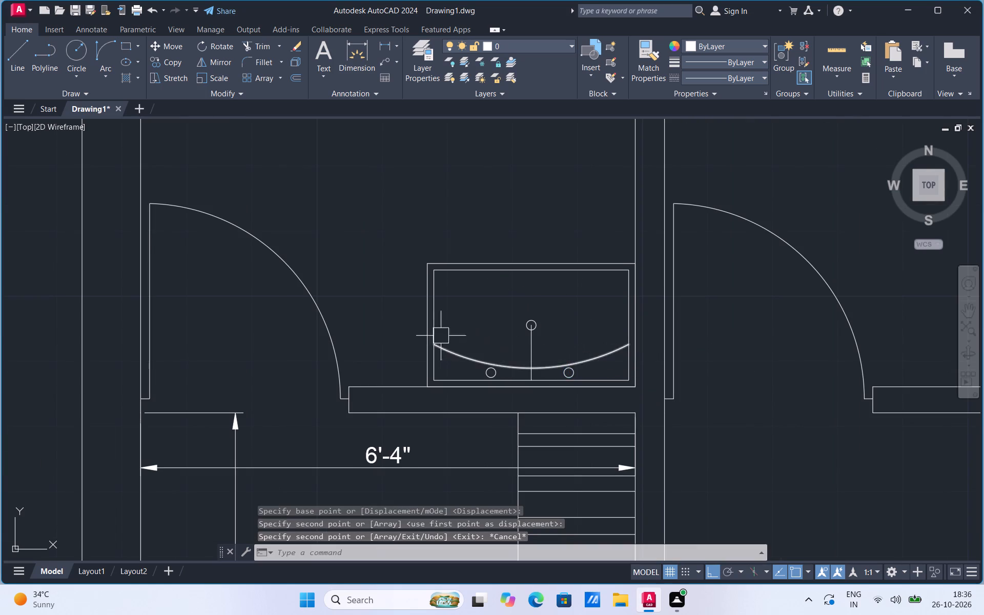
Group all the basin's rectangles, arc, circles and line into one object.
{"action": "left_click", "coordinate": [397, 402]}
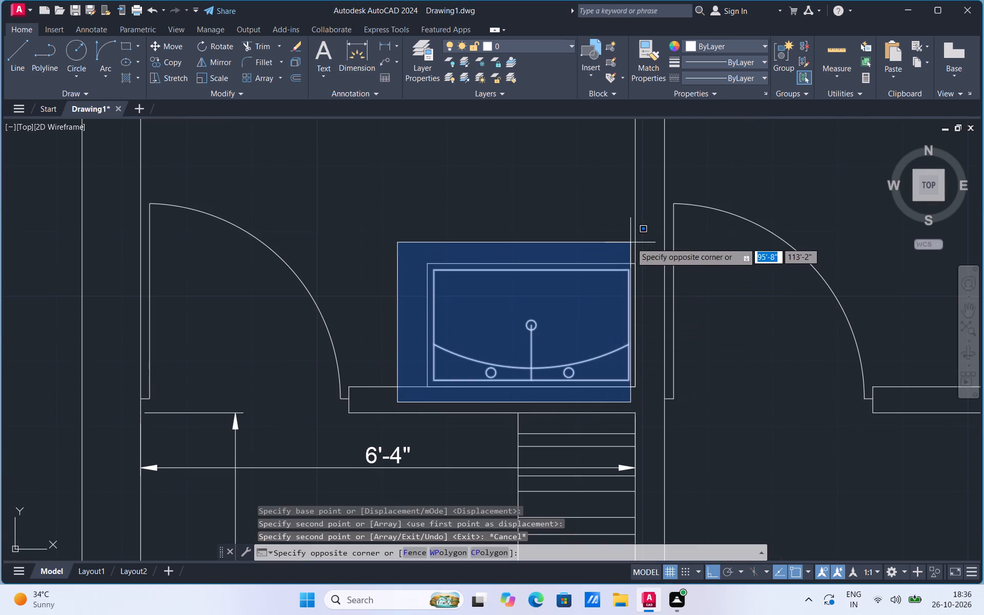
{"action": "left_click", "coordinate": [643, 249]}
{"action": "right_click", "coordinate": [535, 276]}
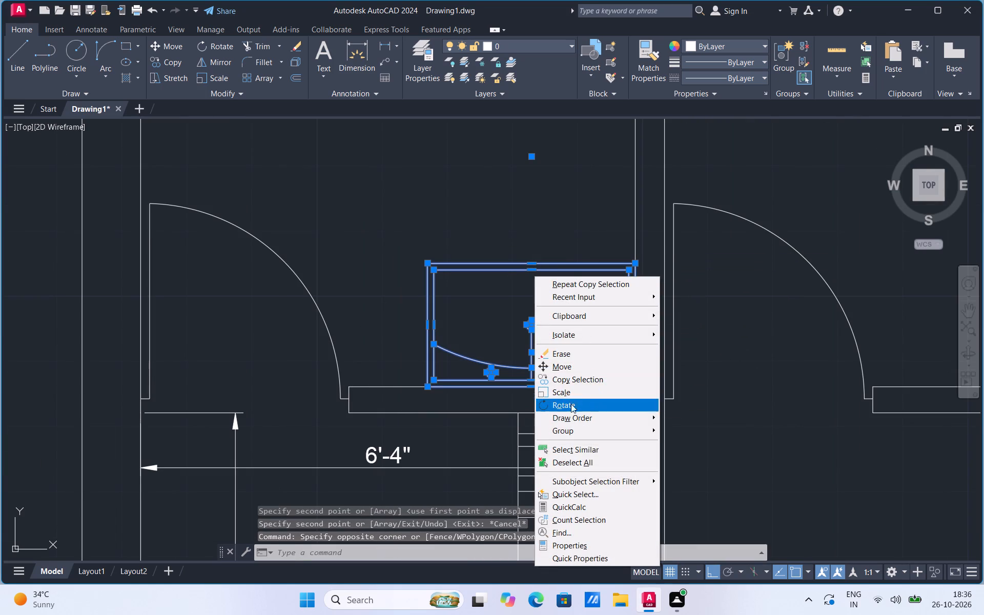
{"action": "left_click", "coordinate": [563, 428]}
{"action": "left_click", "coordinate": [690, 429]}
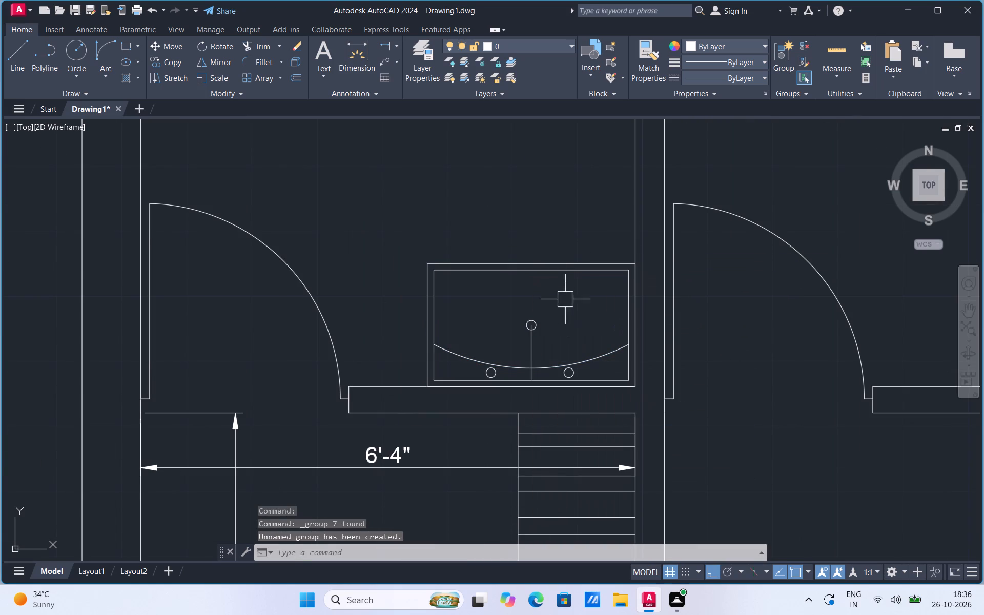
Copy the basin group by its lower-right corner to the lower-right corner of the adjacent 4'-11" wide room.
{"action": "left_click", "coordinate": [561, 277]}
{"action": "right_click", "coordinate": [561, 277]}
{"action": "left_click", "coordinate": [582, 384]}
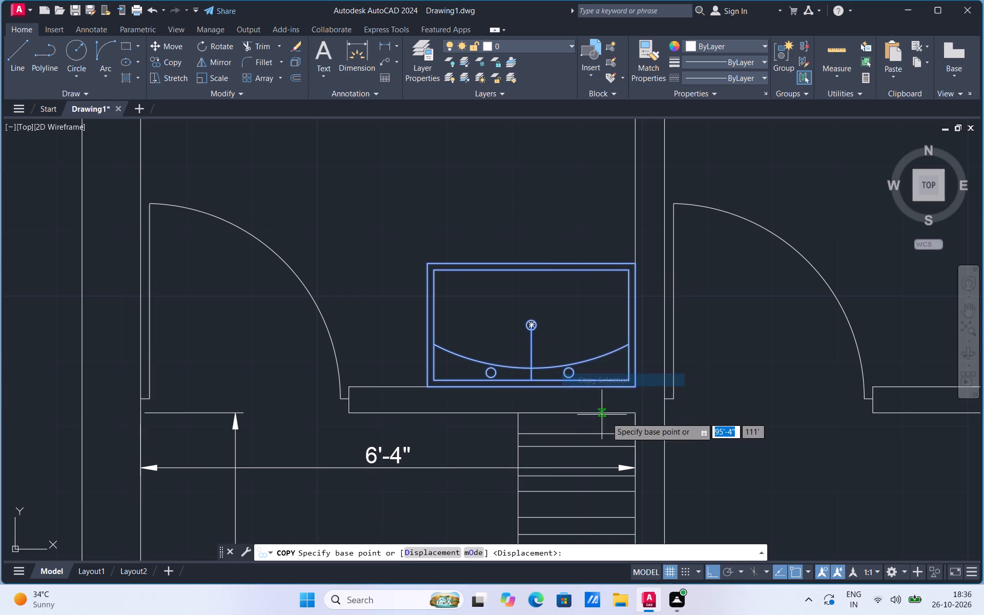
{"action": "left_click", "coordinate": [636, 387]}
{"action": "scroll", "coordinate": [523, 381], "scroll_direction": "down", "scroll_amount": 2}
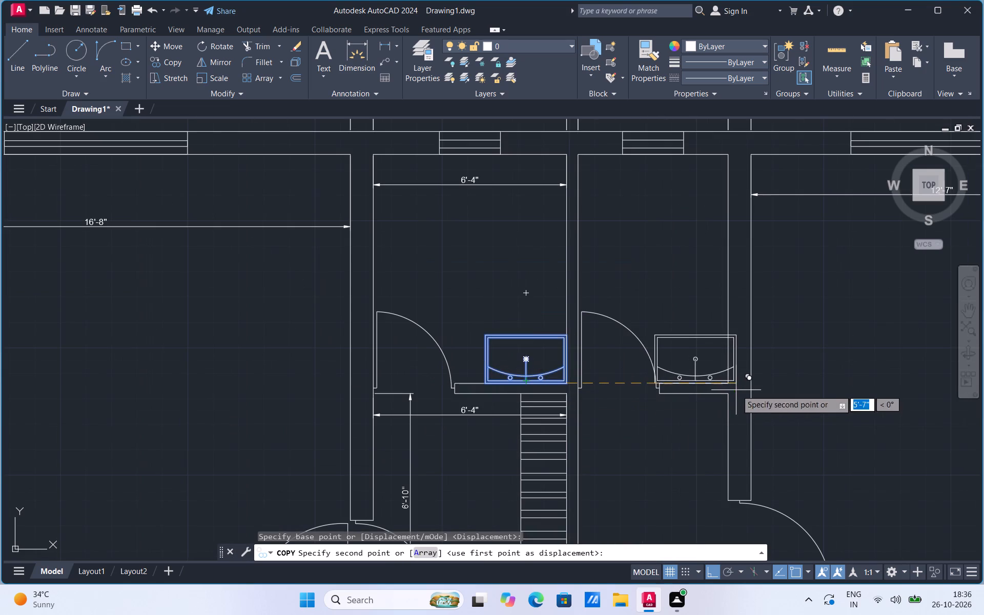
{"action": "left_click", "coordinate": [730, 382]}
{"action": "key", "text": "Escape"}
Scale the copied basin down to about two-thirds of its size, using a base point above it.
{"action": "left_click", "coordinate": [679, 339]}
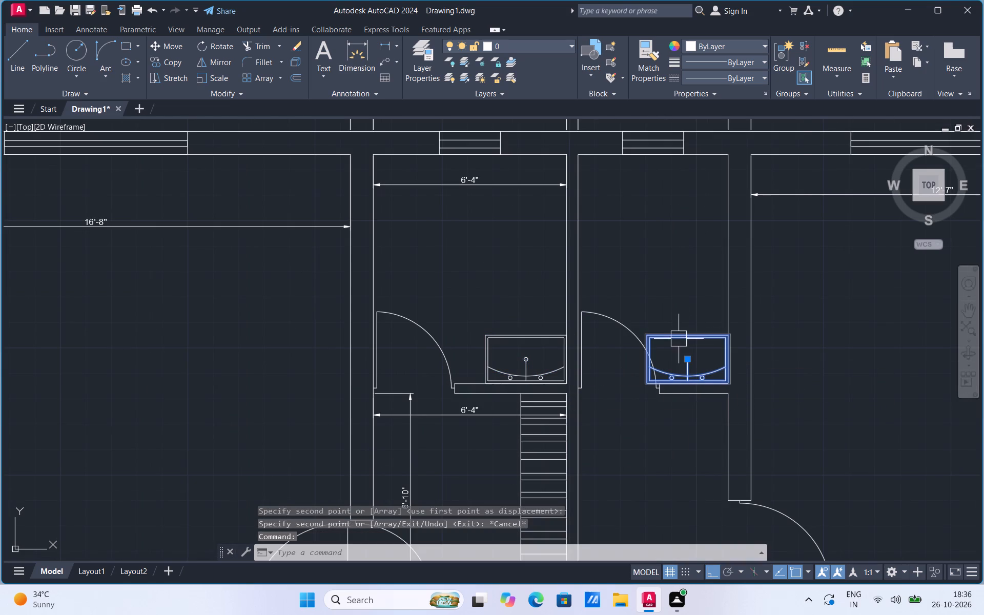
{"action": "right_click", "coordinate": [679, 339]}
{"action": "left_click", "coordinate": [710, 162]}
{"action": "left_click", "coordinate": [701, 288]}
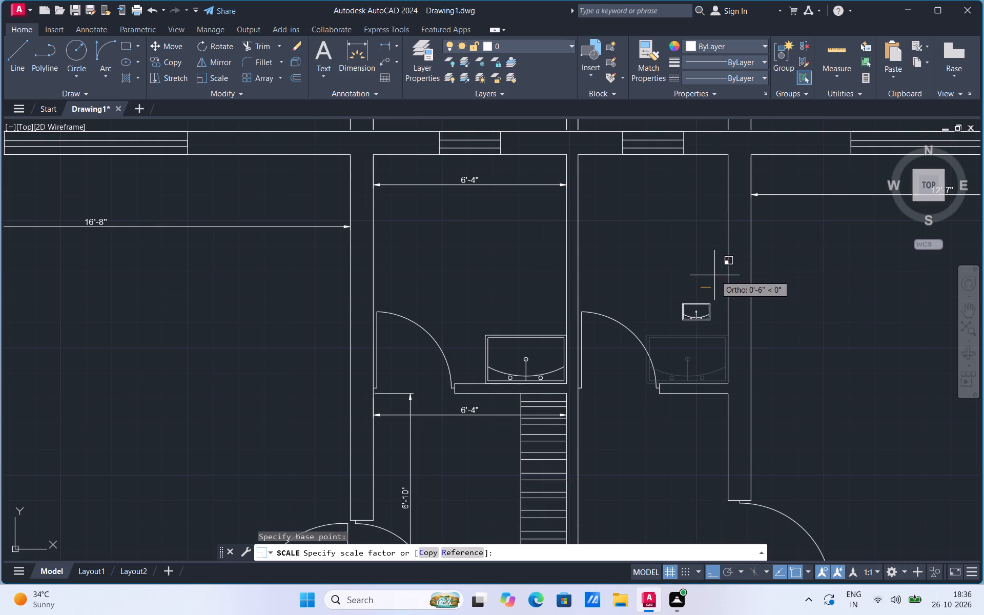
{"action": "left_click", "coordinate": [686, 260]}
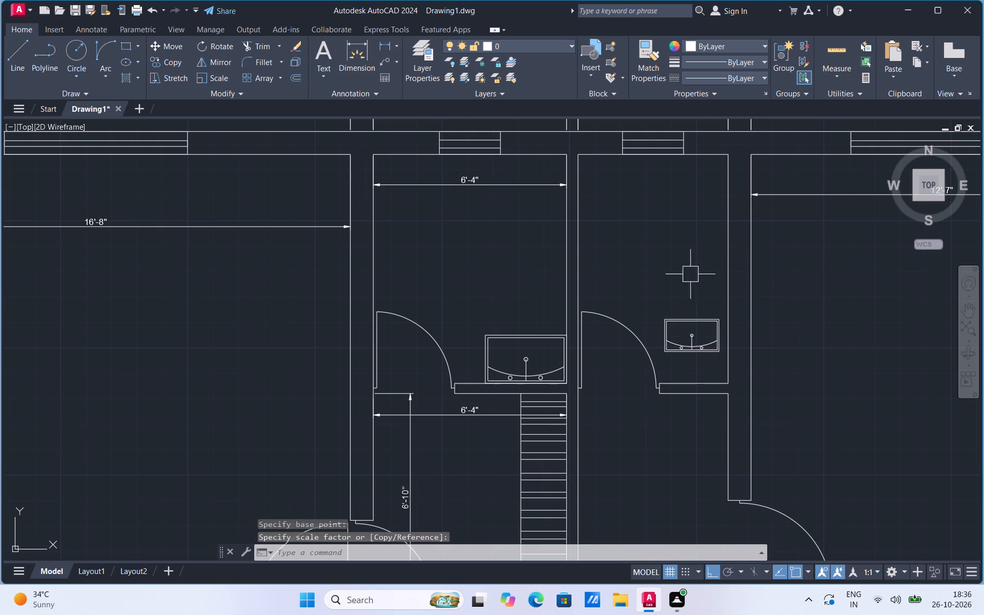
Move the reduced basin by its lower-right corner into the lower-right corner of the 4'-11" wide room.
{"action": "left_click", "coordinate": [713, 356]}
{"action": "right_click", "coordinate": [713, 356]}
{"action": "left_click", "coordinate": [741, 159]}
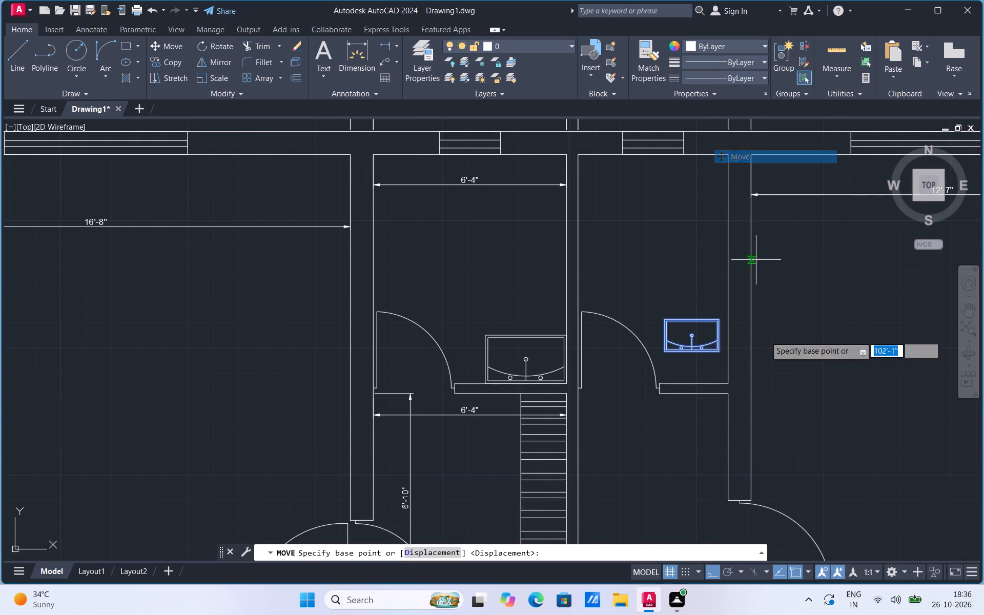
{"action": "scroll", "coordinate": [752, 395], "scroll_direction": "up", "scroll_amount": 1}
{"action": "left_click", "coordinate": [698, 328]}
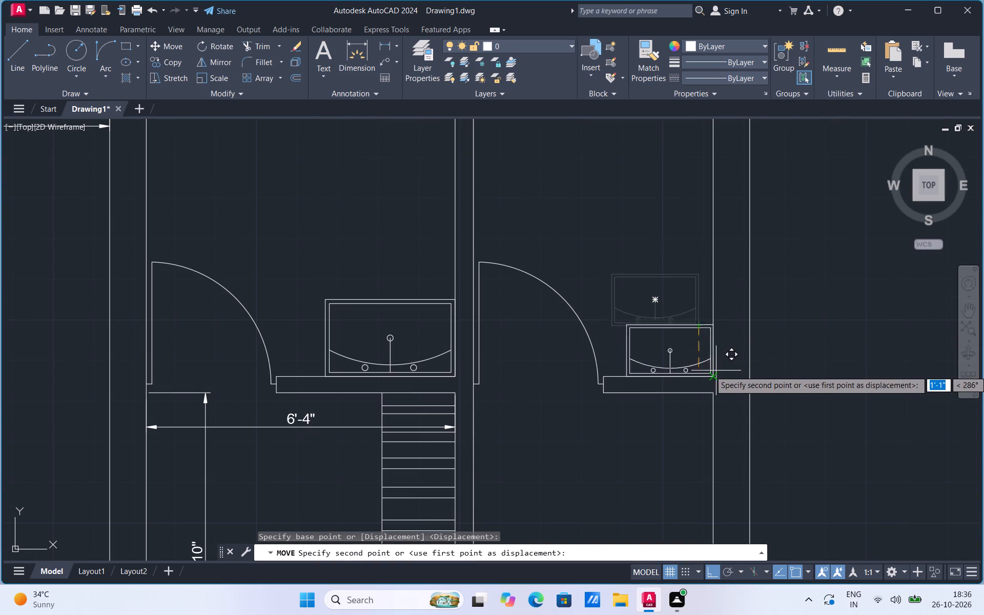
{"action": "left_click", "coordinate": [710, 376]}
Shift the reduced basin slightly left along the lower wall, leaving a gap to the right wall.
{"action": "scroll", "coordinate": [622, 353], "scroll_direction": "up", "scroll_amount": 1}
{"action": "left_click", "coordinate": [632, 353]}
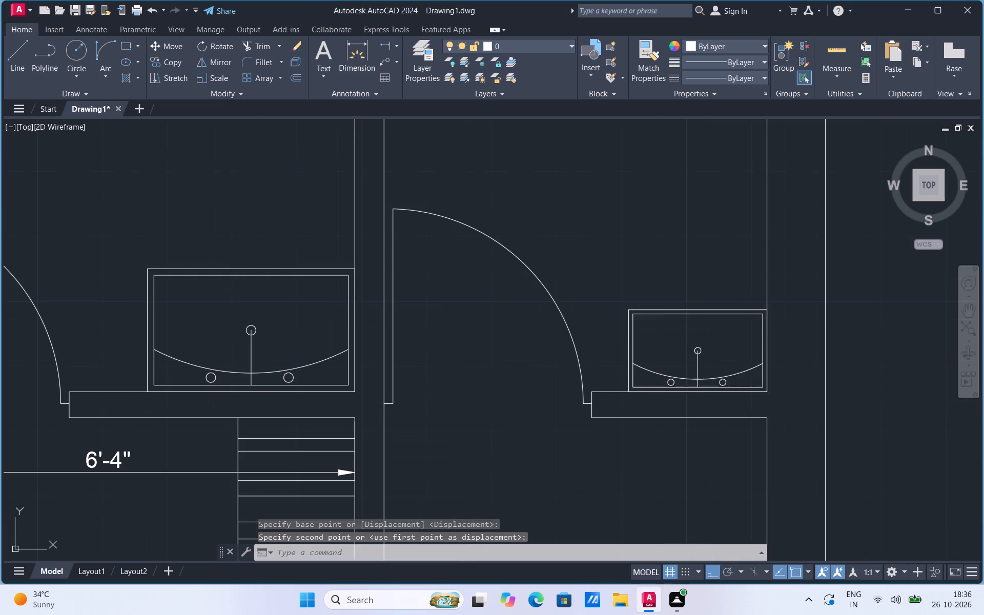
{"action": "right_click", "coordinate": [632, 353]}
{"action": "left_click", "coordinate": [663, 151]}
{"action": "scroll", "coordinate": [639, 332], "scroll_direction": "up", "scroll_amount": 1}
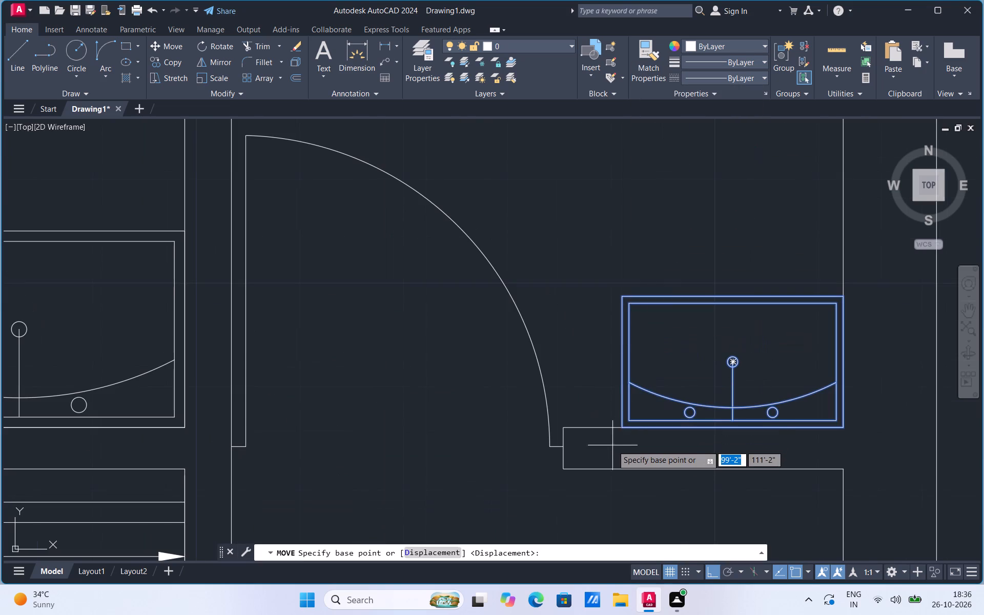
{"action": "left_click", "coordinate": [620, 427]}
{"action": "left_click", "coordinate": [589, 427]}
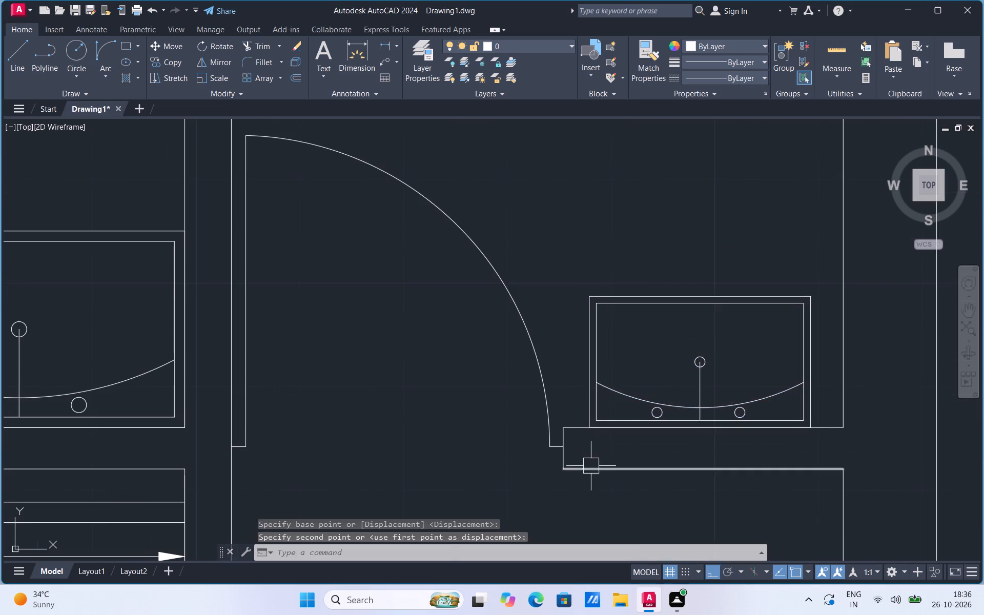
Draw a narrow horizontal rectangle about 1'-8" wide in the middle of the 6'-4" wide room above the basin.
{"action": "scroll", "coordinate": [591, 467], "scroll_direction": "down", "scroll_amount": 3}
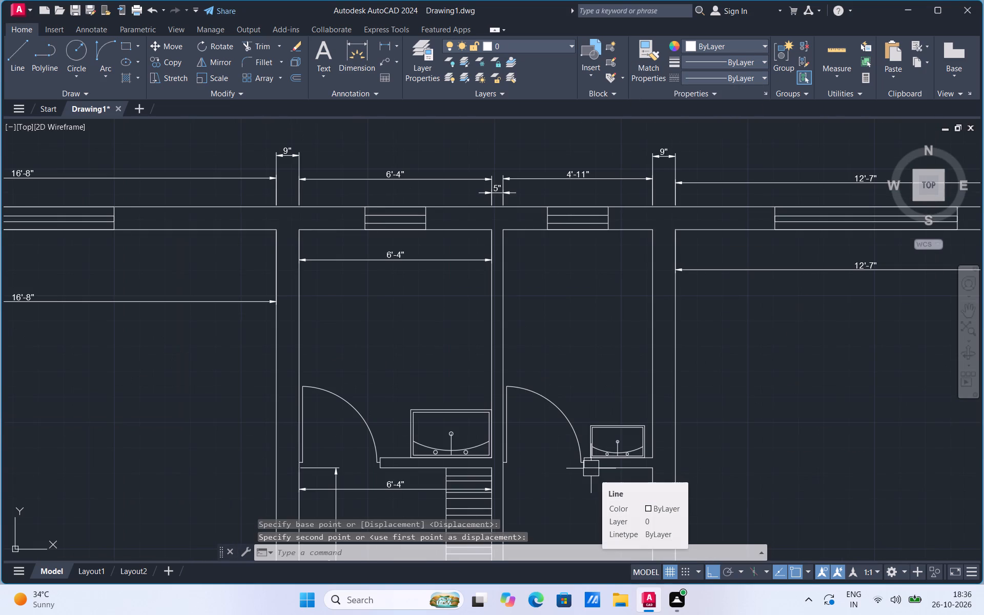
{"action": "left_click", "coordinate": [138, 46]}
{"action": "left_click", "coordinate": [134, 67]}
{"action": "left_click", "coordinate": [361, 330]}
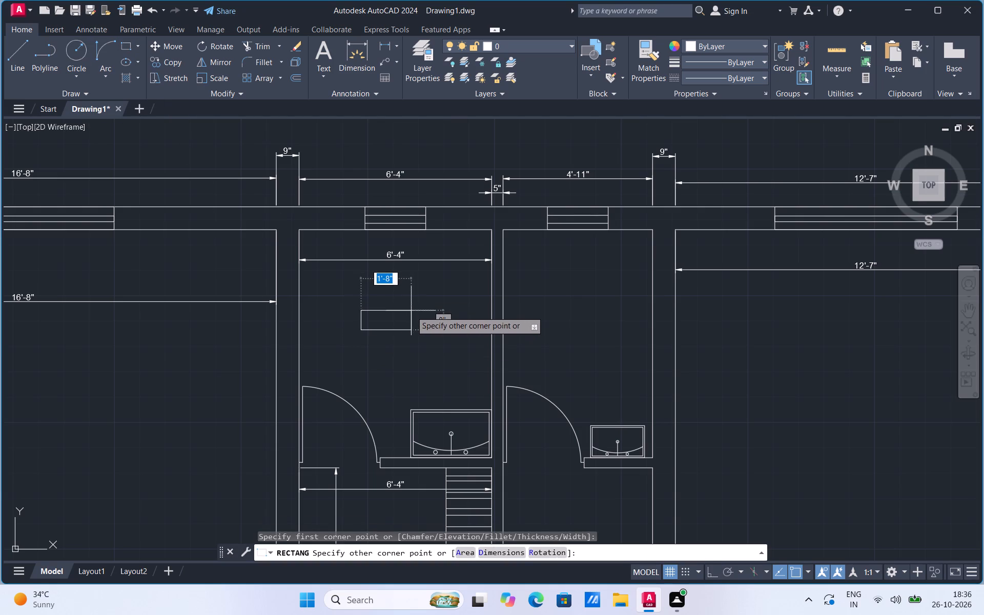
{"action": "left_click", "coordinate": [412, 315]}
Draw a vertical line about 1'-8" long downward from the midpoint of the new rectangle's lower edge.
{"action": "scroll", "coordinate": [332, 301], "scroll_direction": "up", "scroll_amount": 1}
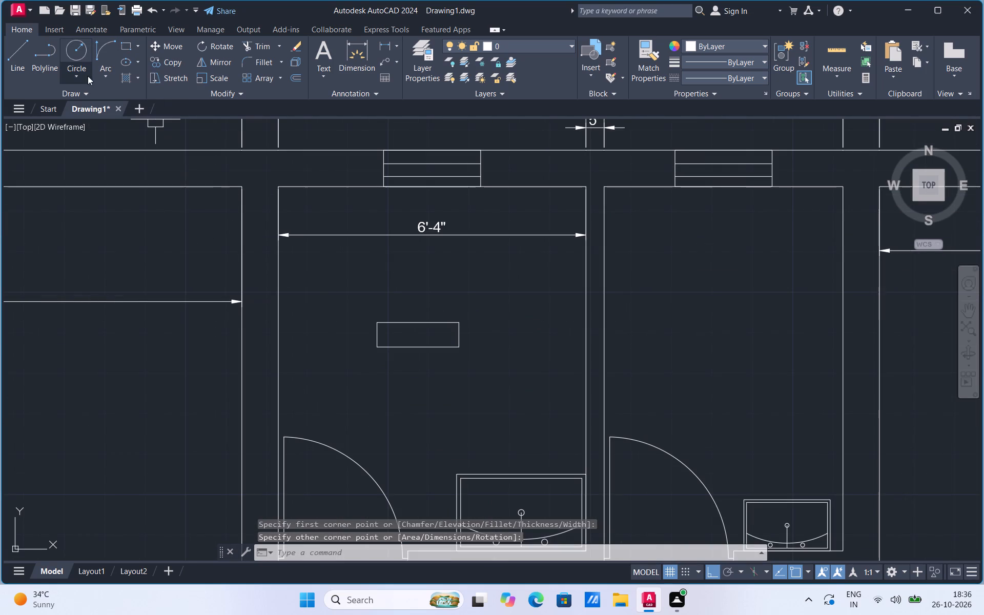
{"action": "left_click", "coordinate": [105, 76]}
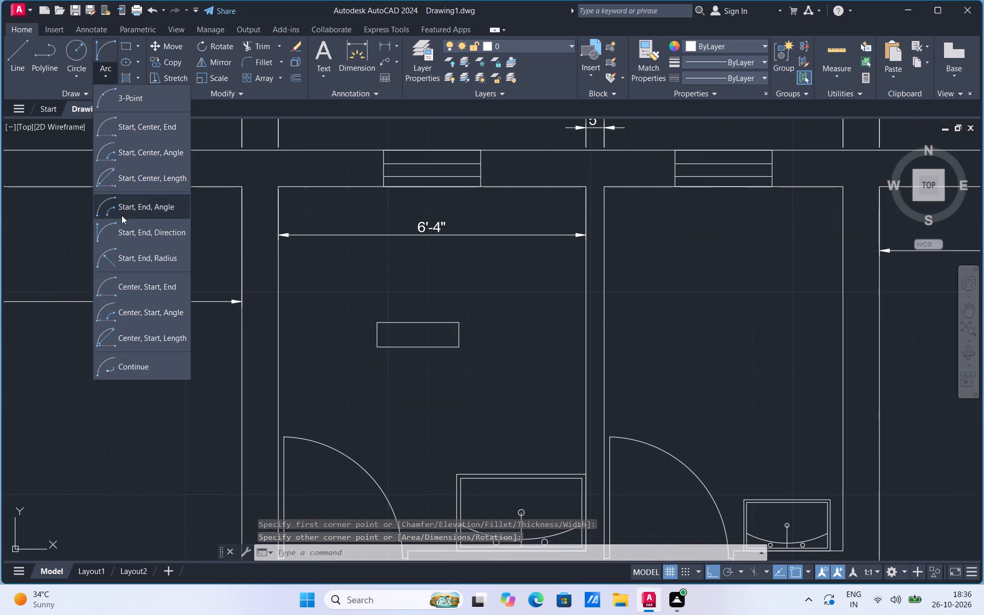
{"action": "left_click", "coordinate": [13, 69]}
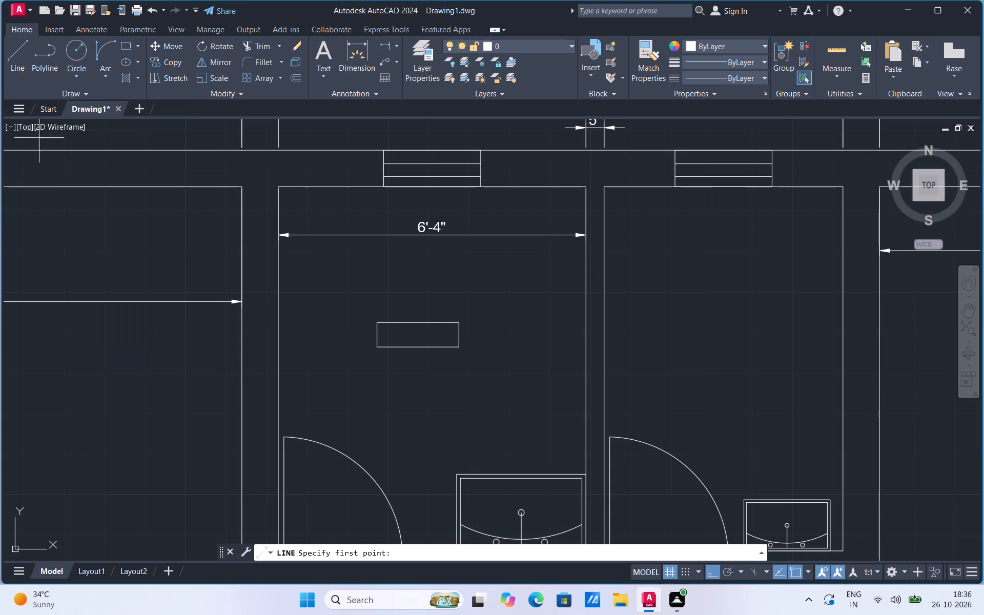
{"action": "left_click", "coordinate": [415, 347]}
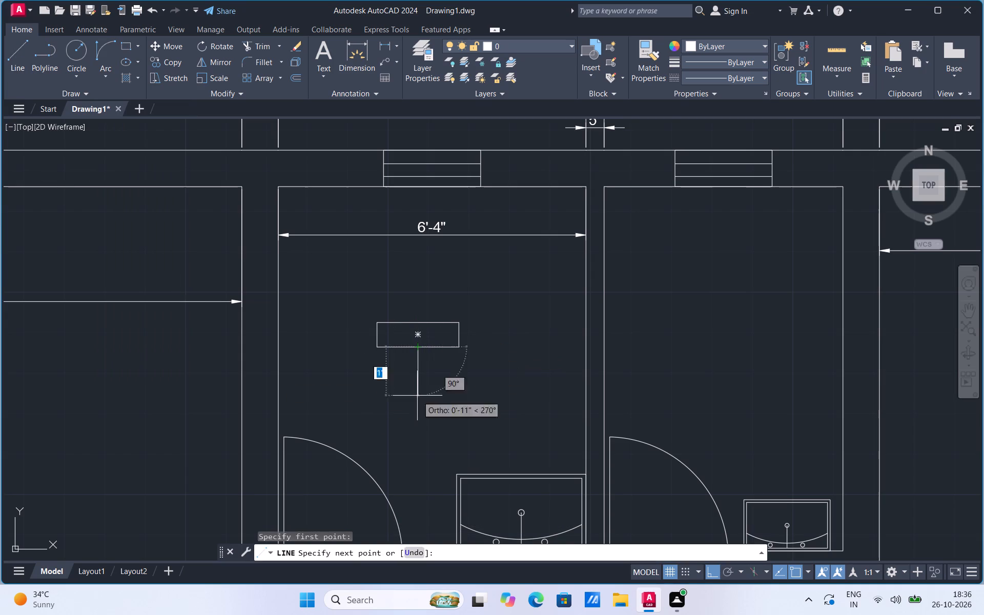
{"action": "left_click", "coordinate": [417, 427]}
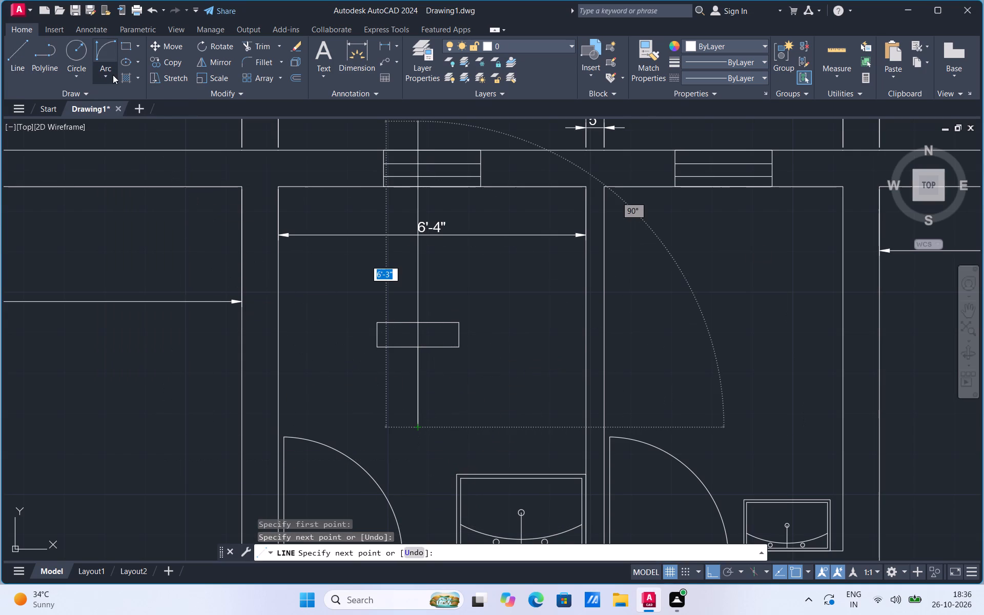
Draw a semicircular Start, End, Direction arc between the vertical line's two ends, bulging to the left.
{"action": "left_click", "coordinate": [113, 75]}
{"action": "left_click", "coordinate": [135, 238]}
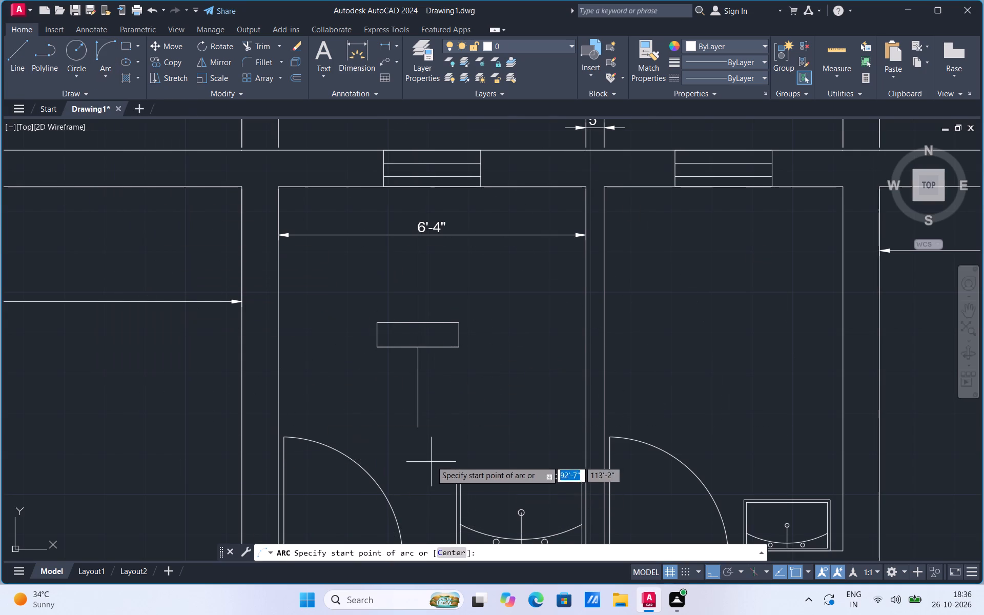
{"action": "left_click", "coordinate": [418, 428]}
{"action": "left_click", "coordinate": [416, 347]}
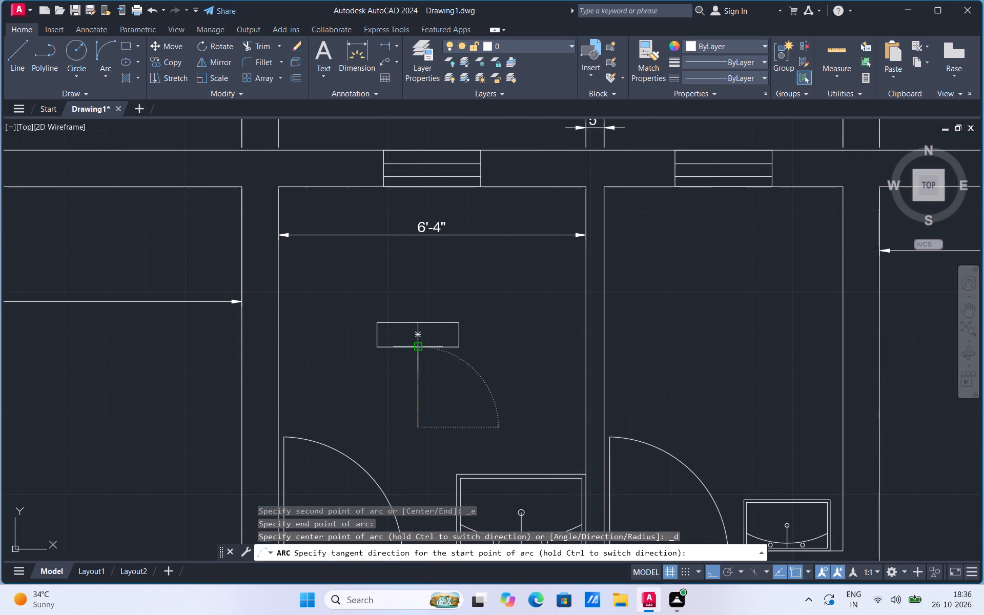
{"action": "left_click", "coordinate": [322, 368]}
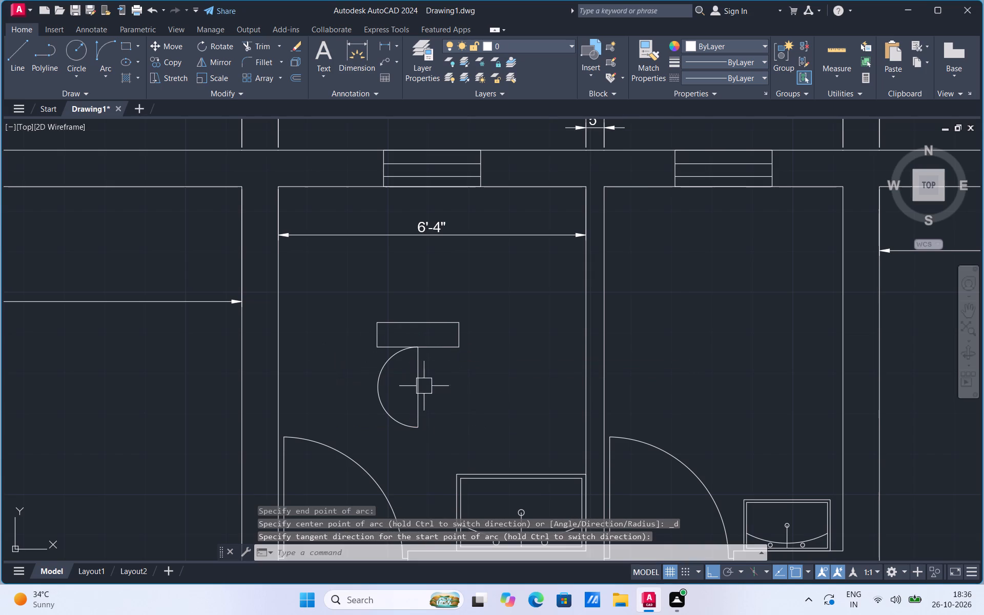
Delete the vertical line that joins the semicircular arc's ends.
{"action": "left_click", "coordinate": [417, 387]}
{"action": "key", "text": "Delete"}
Copy the semicircular arc a short distance horizontally to the right.
{"action": "left_click", "coordinate": [382, 404]}
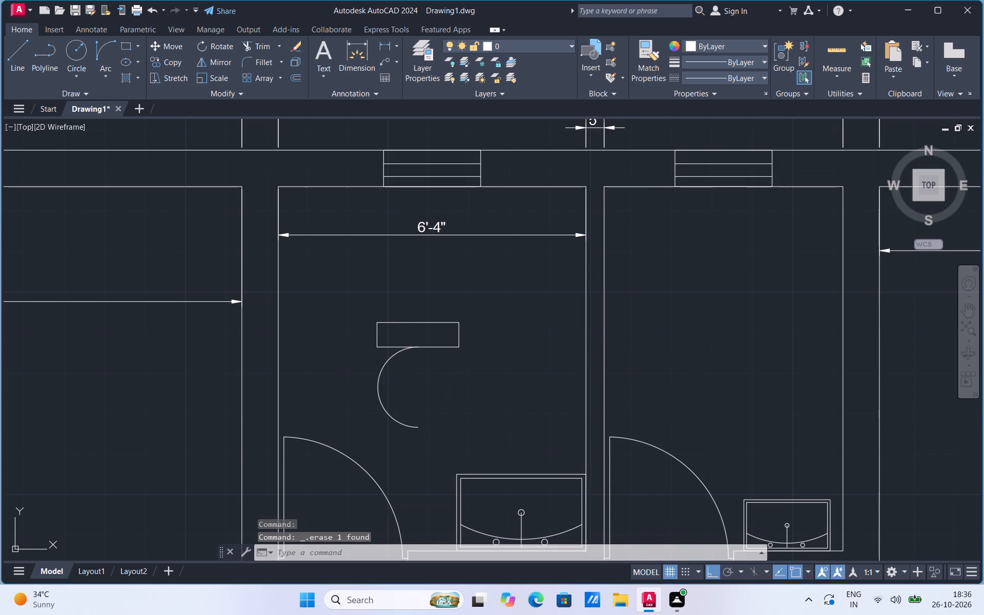
{"action": "right_click", "coordinate": [382, 404]}
{"action": "left_click", "coordinate": [432, 199]}
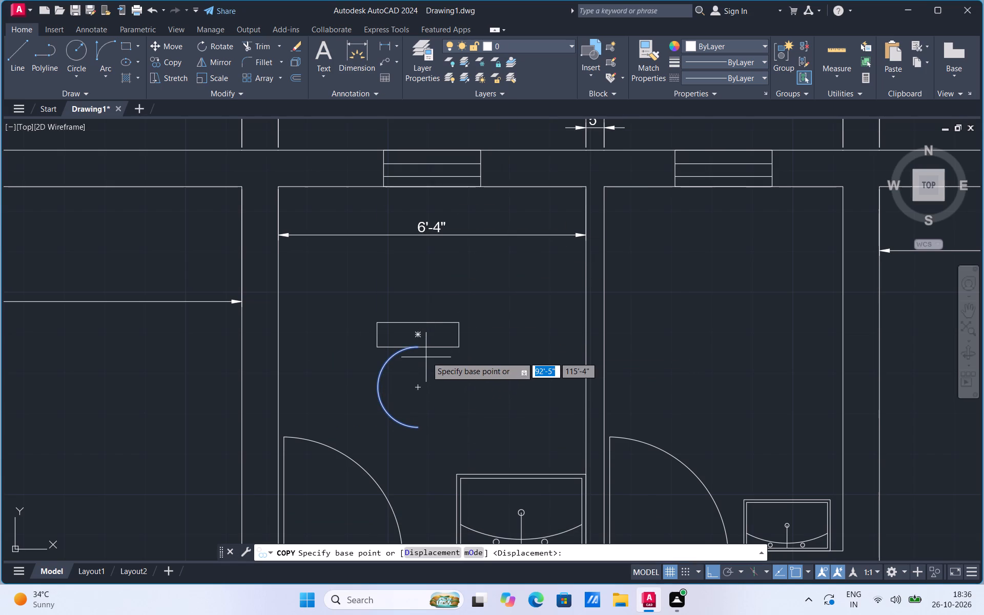
{"action": "left_click", "coordinate": [420, 347]}
{"action": "left_click", "coordinate": [471, 348]}
{"action": "key", "text": "Escape"}
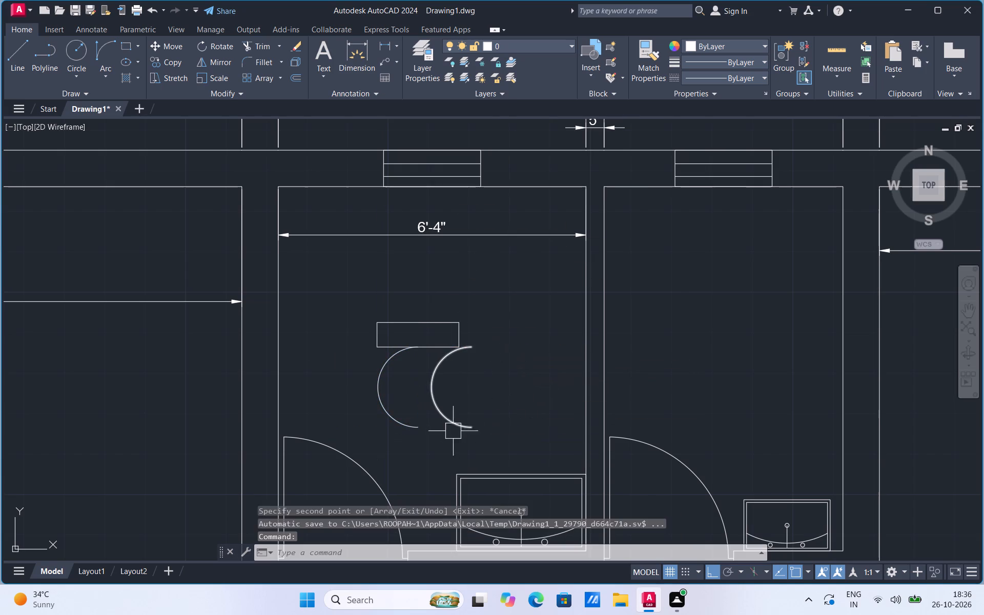
Rotate the copied arc 180° about its upper endpoint so it bulges to the right.
{"action": "left_click", "coordinate": [450, 421]}
{"action": "right_click", "coordinate": [450, 421]}
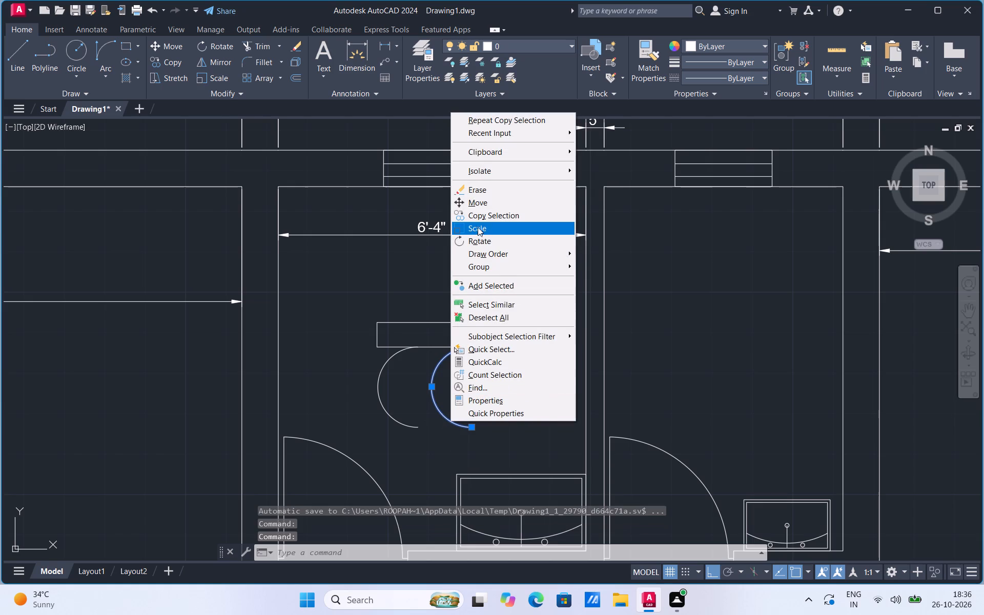
{"action": "left_click", "coordinate": [477, 239]}
{"action": "left_click", "coordinate": [468, 349]}
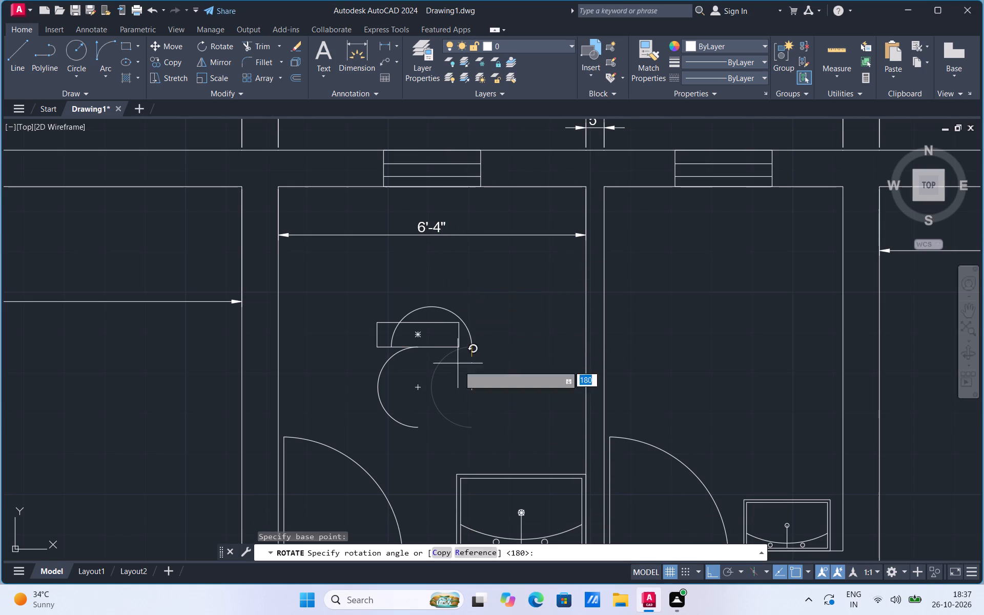
{"action": "left_click", "coordinate": [399, 378]}
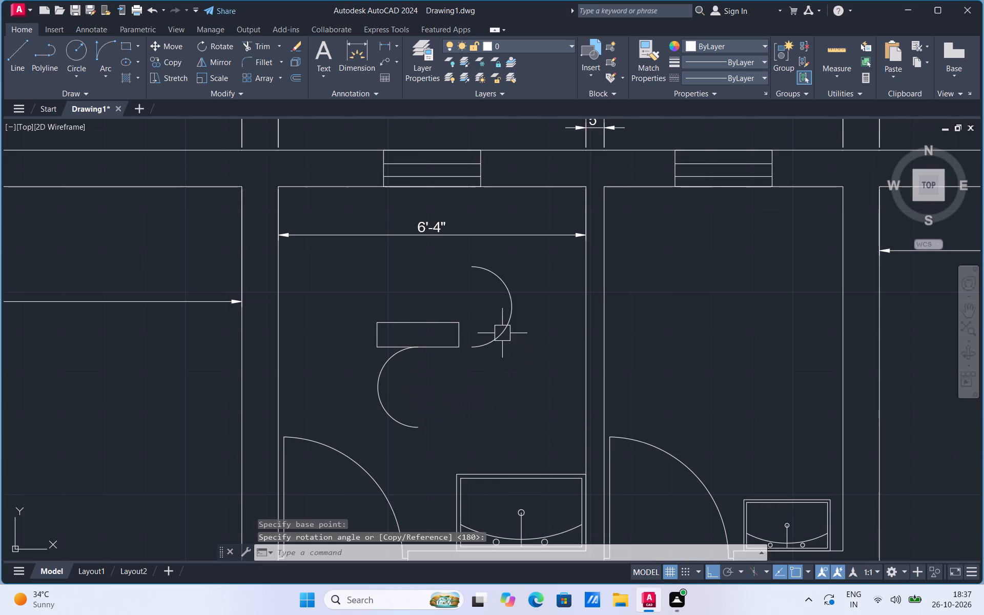
Move the rotated arc by its upper endpoint onto the original arc's upper endpoint to form a full circle.
{"action": "left_click", "coordinate": [502, 333]}
{"action": "right_click", "coordinate": [502, 333]}
{"action": "left_click", "coordinate": [536, 116]}
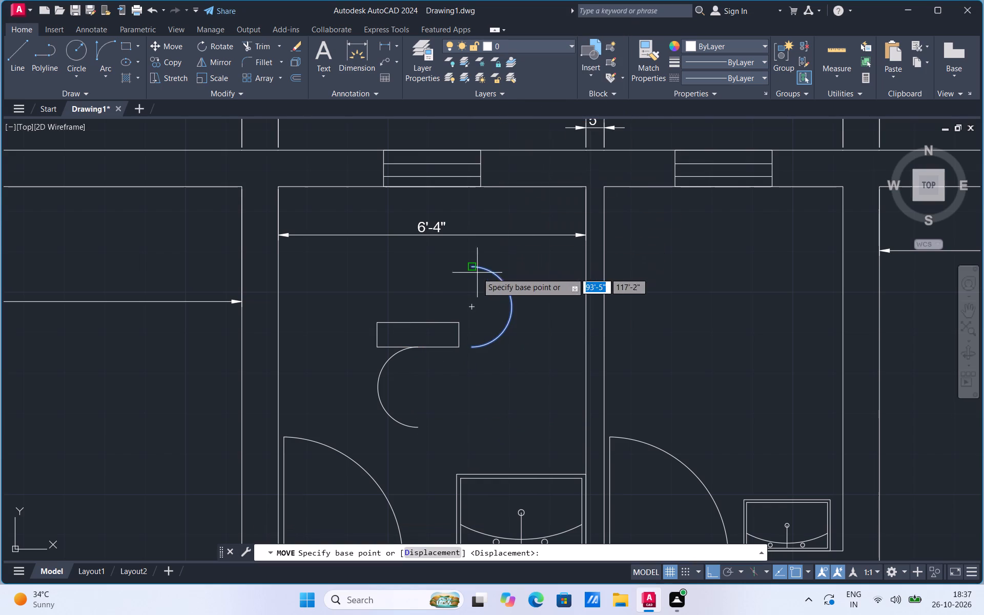
{"action": "left_click_drag", "start_coordinate": [470, 270], "coordinate": [469, 277]}
{"action": "left_click", "coordinate": [415, 348]}
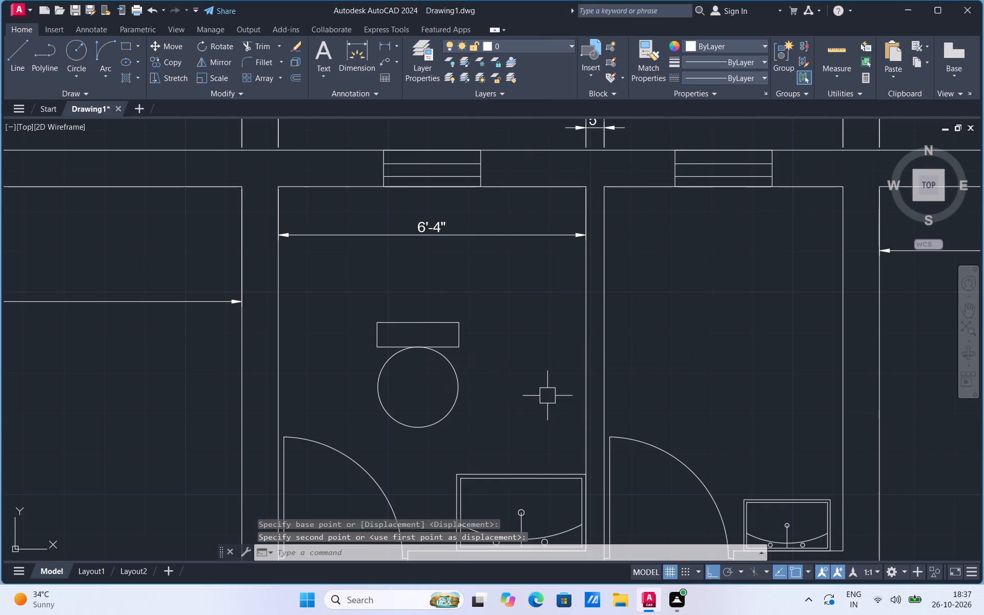
Move the toilet symbol by its tank's top midpoint onto the 6'-4" bathroom's upper wall, centred below the window.
{"action": "scroll", "coordinate": [547, 396], "scroll_direction": "down", "scroll_amount": 1}
{"action": "scroll", "coordinate": [461, 405], "scroll_direction": "up", "scroll_amount": 1}
{"action": "left_click", "coordinate": [406, 432]}
{"action": "left_click", "coordinate": [563, 273]}
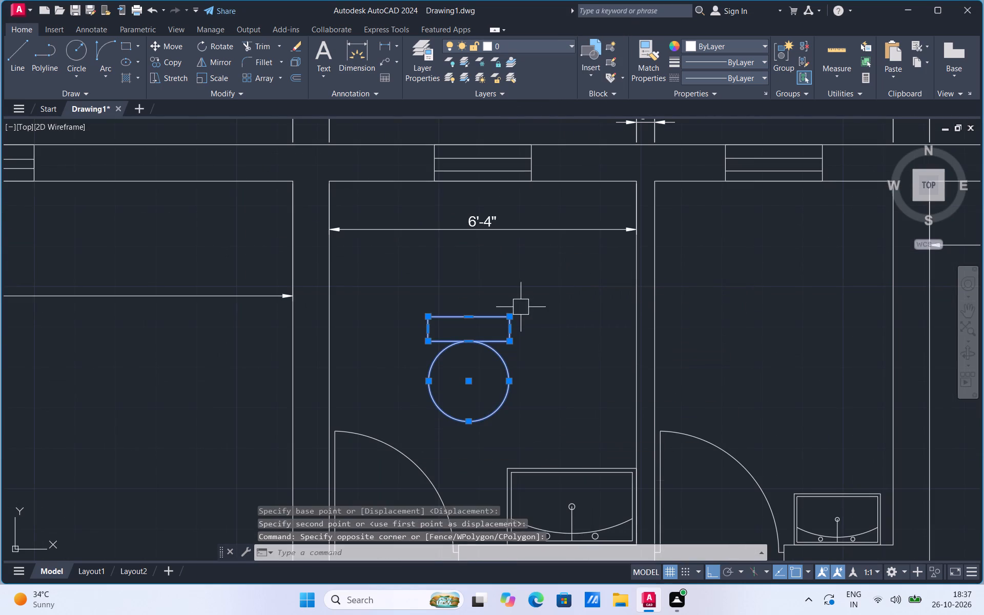
{"action": "right_click", "coordinate": [521, 307]}
{"action": "left_click", "coordinate": [554, 106]}
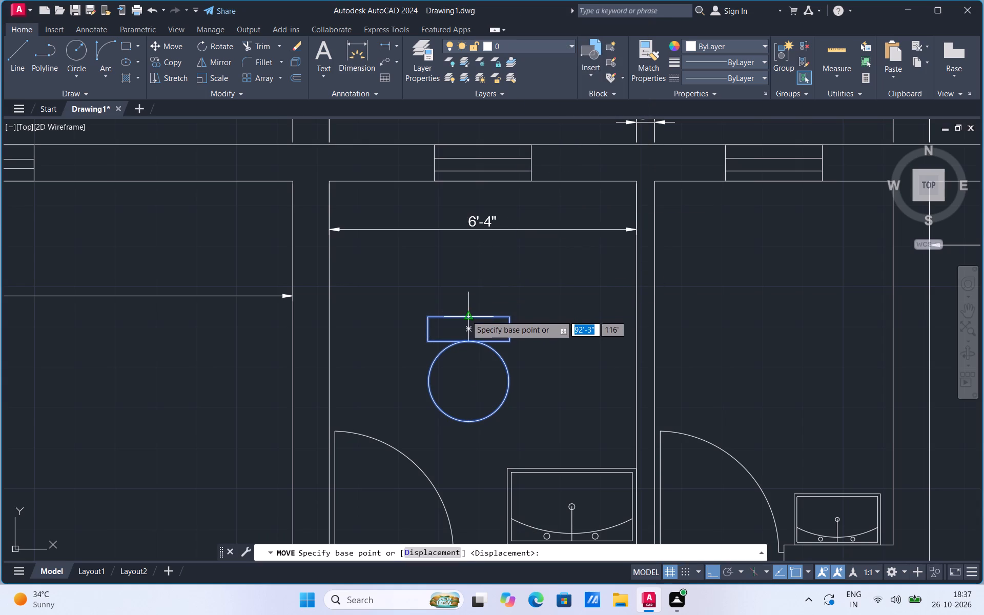
{"action": "left_click", "coordinate": [466, 315]}
{"action": "left_click", "coordinate": [480, 180]}
Copy the toilet symbol from its top midpoint to the same spot below the window in the adjacent 4'-11" bathroom.
{"action": "left_click", "coordinate": [509, 269]}
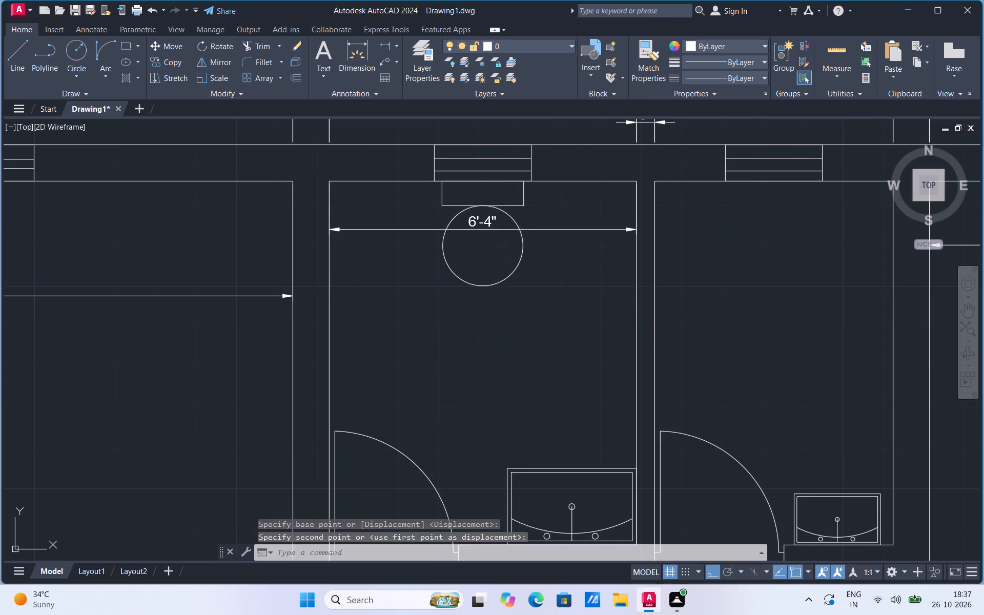
{"action": "left_click", "coordinate": [527, 206]}
{"action": "left_click", "coordinate": [445, 263]}
{"action": "right_click", "coordinate": [445, 263]}
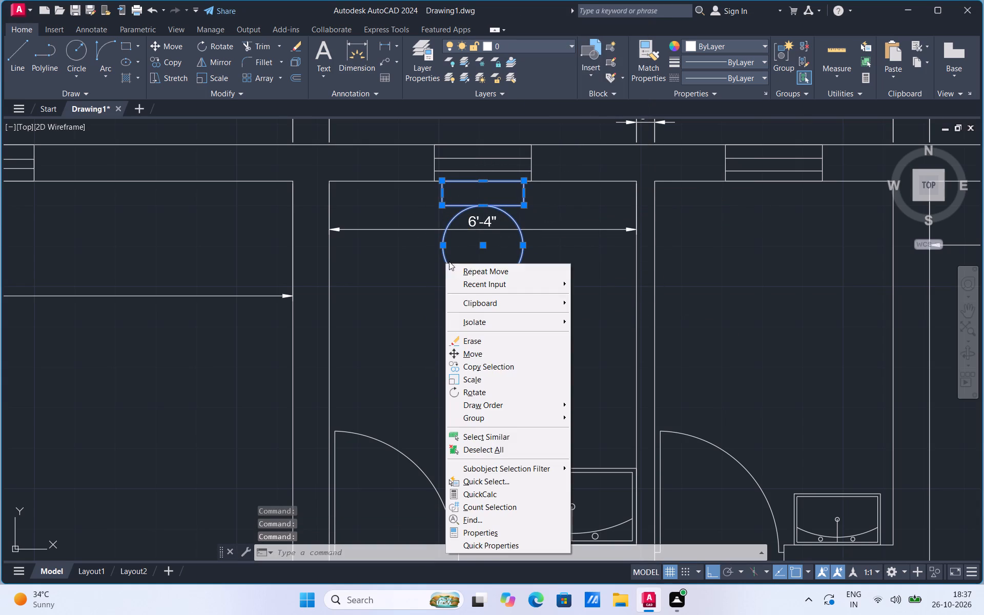
{"action": "left_click", "coordinate": [477, 365]}
{"action": "left_click", "coordinate": [484, 178]}
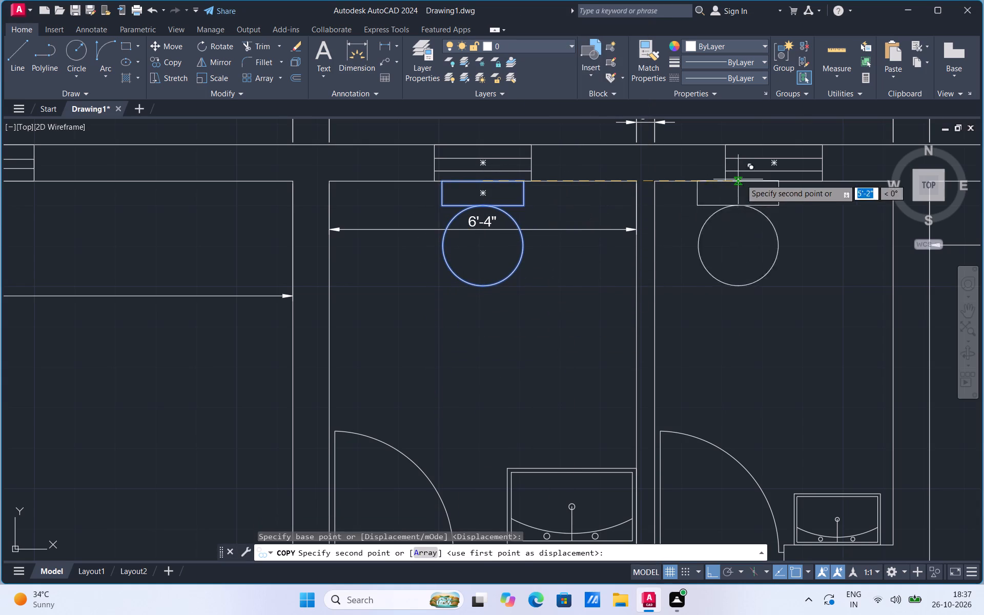
{"action": "left_click", "coordinate": [780, 184]}
{"action": "scroll", "coordinate": [519, 395], "scroll_direction": "down", "scroll_amount": 1}
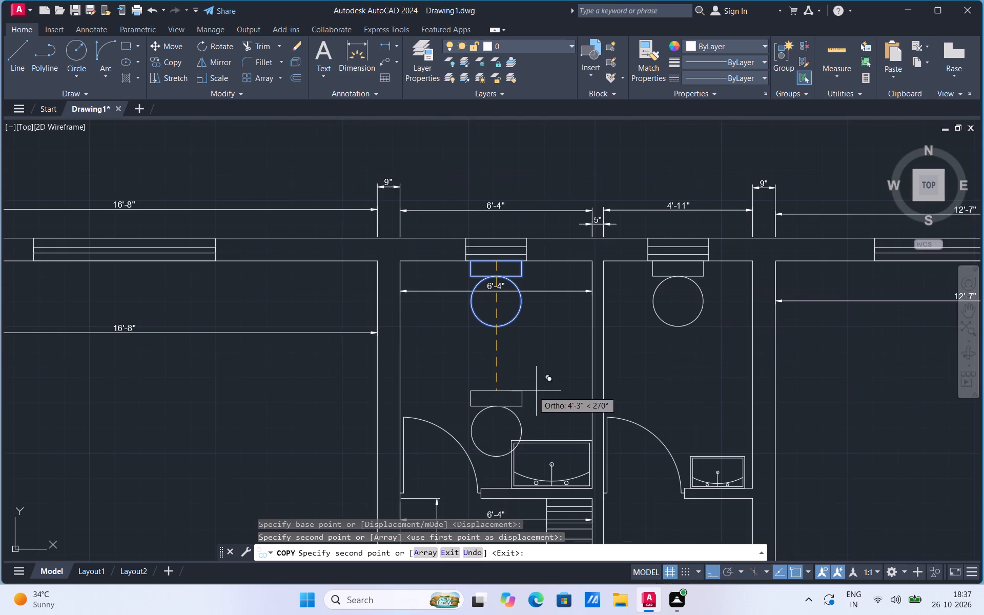
{"action": "key", "text": "Escape"}
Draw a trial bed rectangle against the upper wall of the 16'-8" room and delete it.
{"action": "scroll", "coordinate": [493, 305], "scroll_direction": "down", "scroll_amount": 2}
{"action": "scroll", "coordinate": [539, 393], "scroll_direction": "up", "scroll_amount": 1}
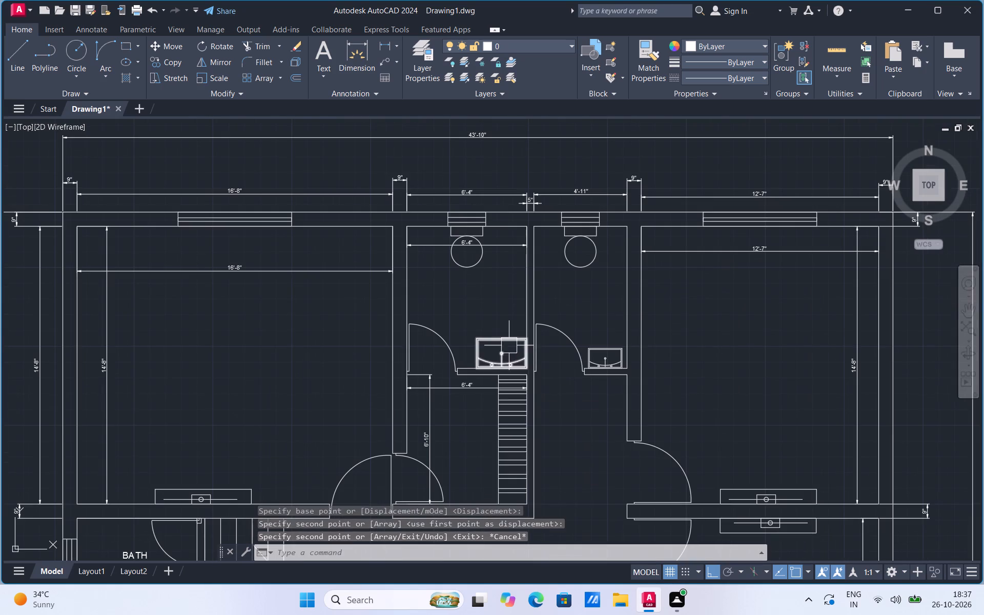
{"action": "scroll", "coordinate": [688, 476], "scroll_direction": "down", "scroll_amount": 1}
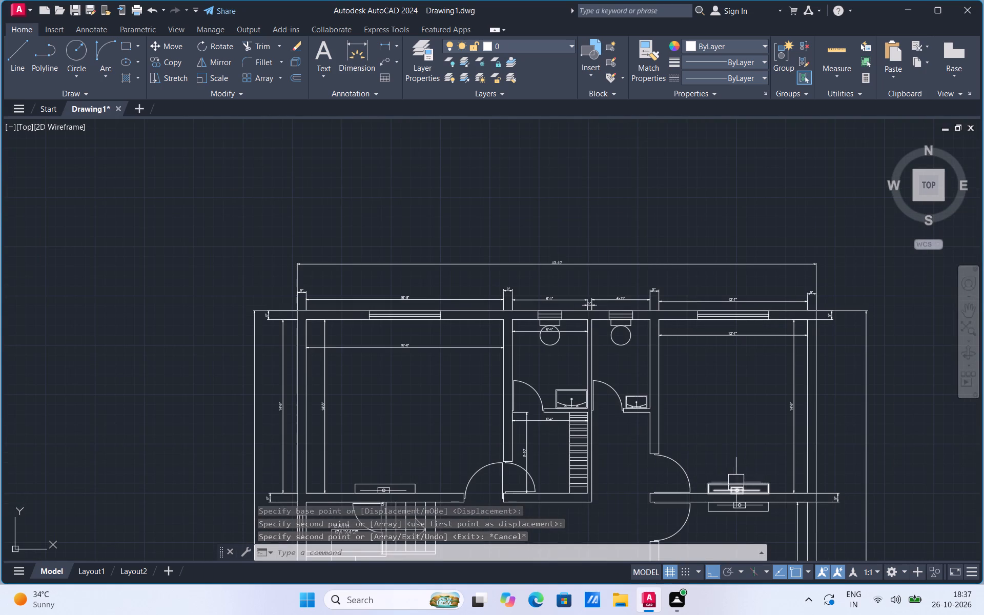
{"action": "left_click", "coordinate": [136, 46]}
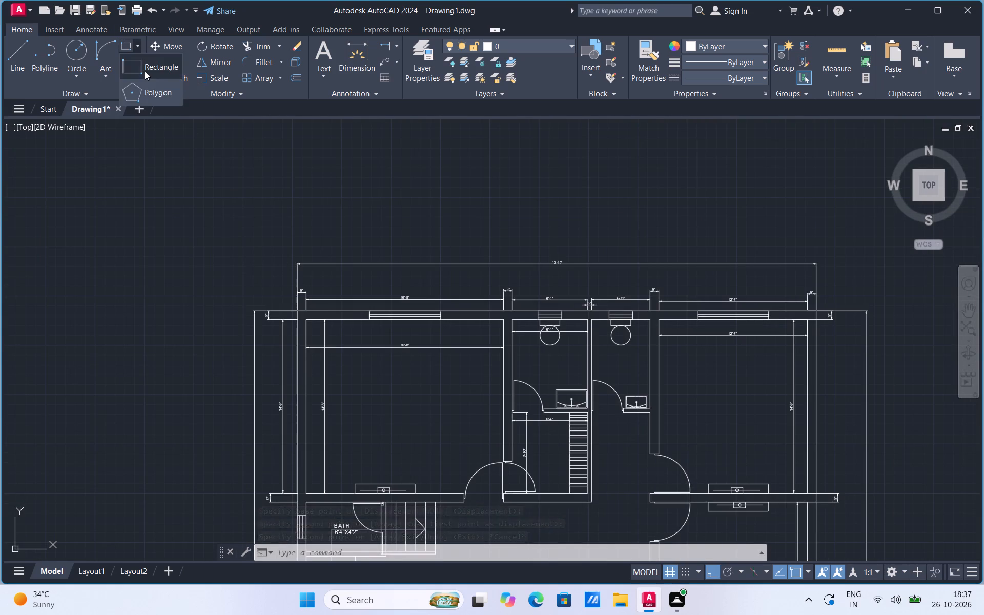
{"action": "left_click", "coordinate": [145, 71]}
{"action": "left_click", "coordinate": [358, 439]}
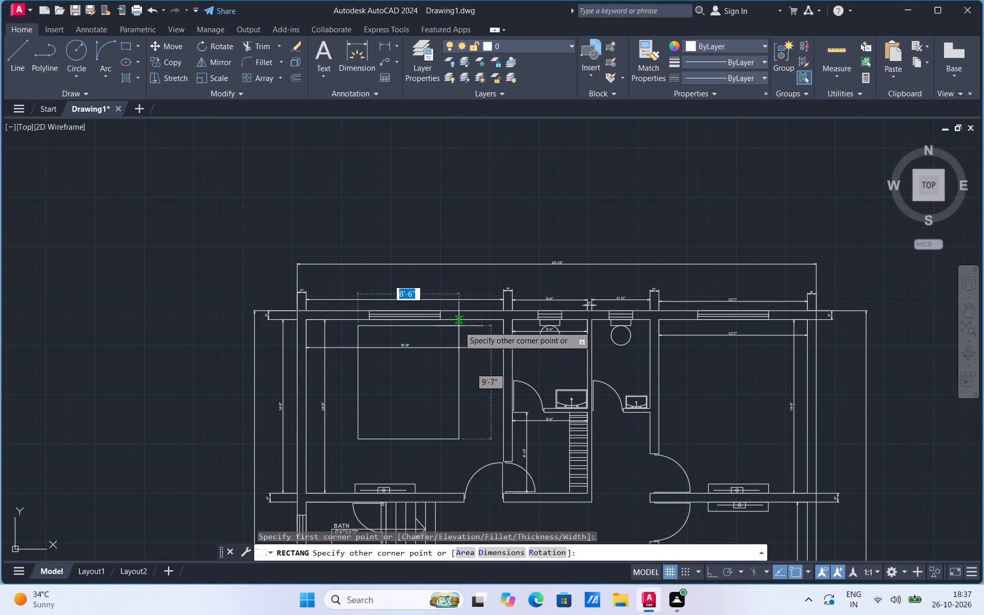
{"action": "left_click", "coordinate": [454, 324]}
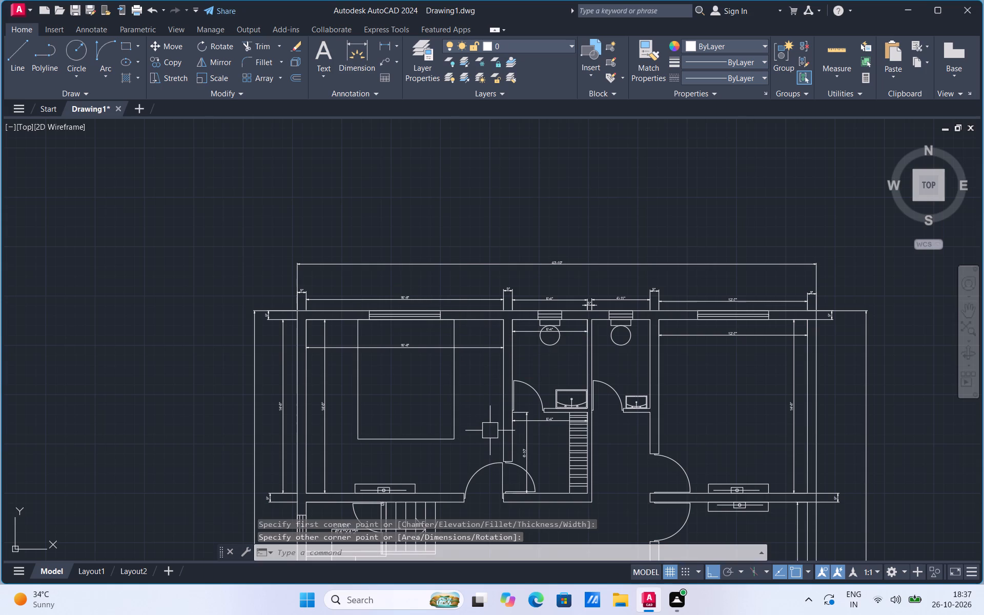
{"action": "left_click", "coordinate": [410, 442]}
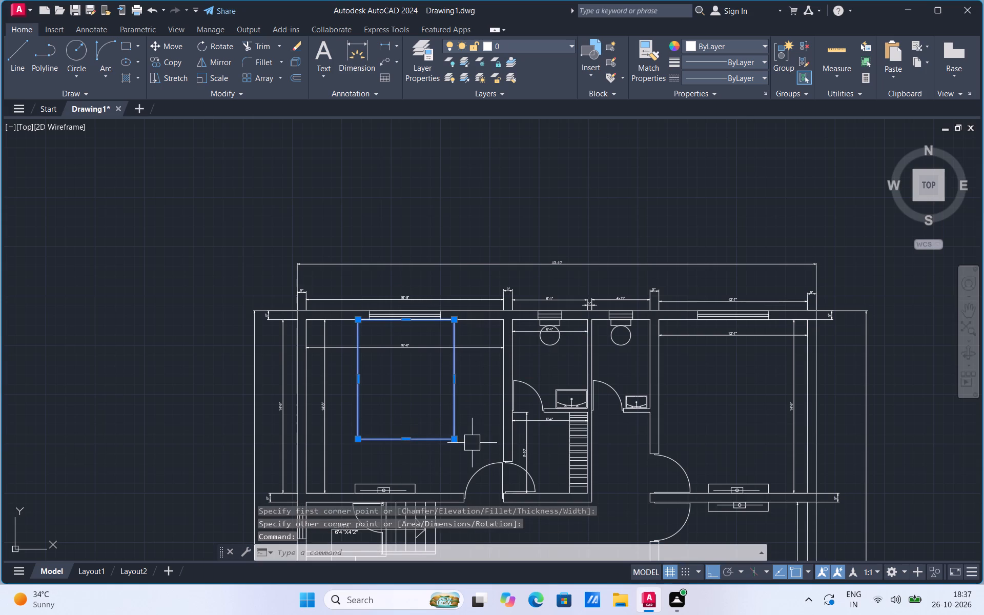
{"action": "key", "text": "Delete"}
Draw a bed rectangle about 6'-10" wide extending down from the 16'-8" room's upper wall, below the window.
{"action": "left_click", "coordinate": [134, 48]}
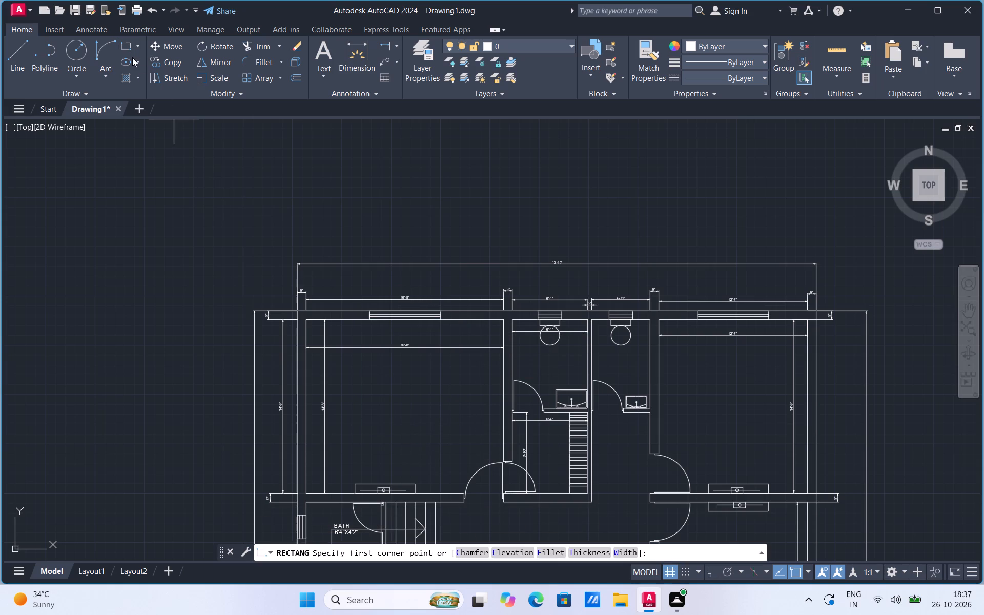
{"action": "left_click", "coordinate": [139, 44]}
{"action": "left_click", "coordinate": [134, 67]}
{"action": "scroll", "coordinate": [368, 406], "scroll_direction": "up", "scroll_amount": 1}
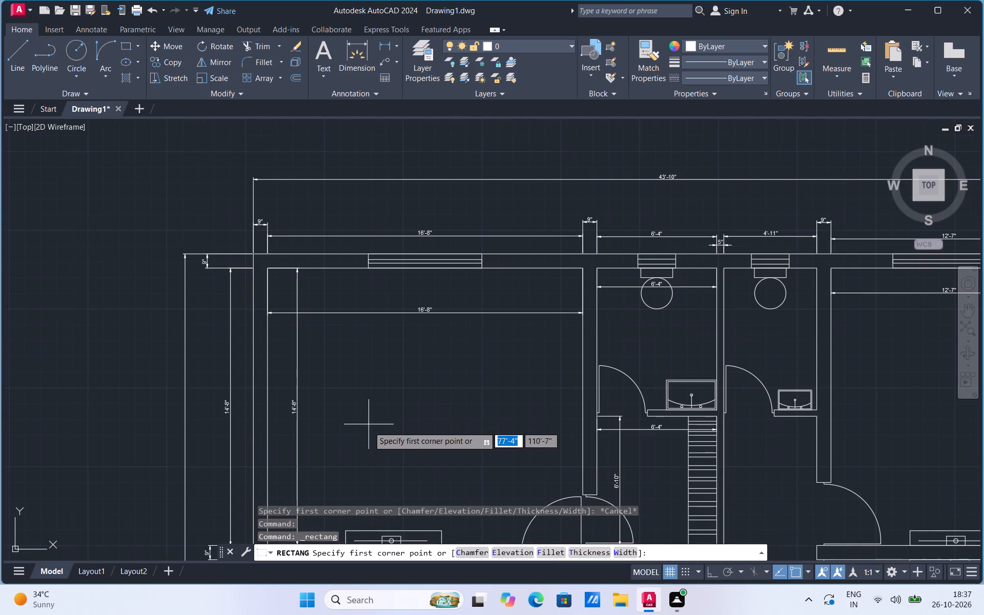
{"action": "left_click_drag", "start_coordinate": [362, 446], "coordinate": [362, 439]}
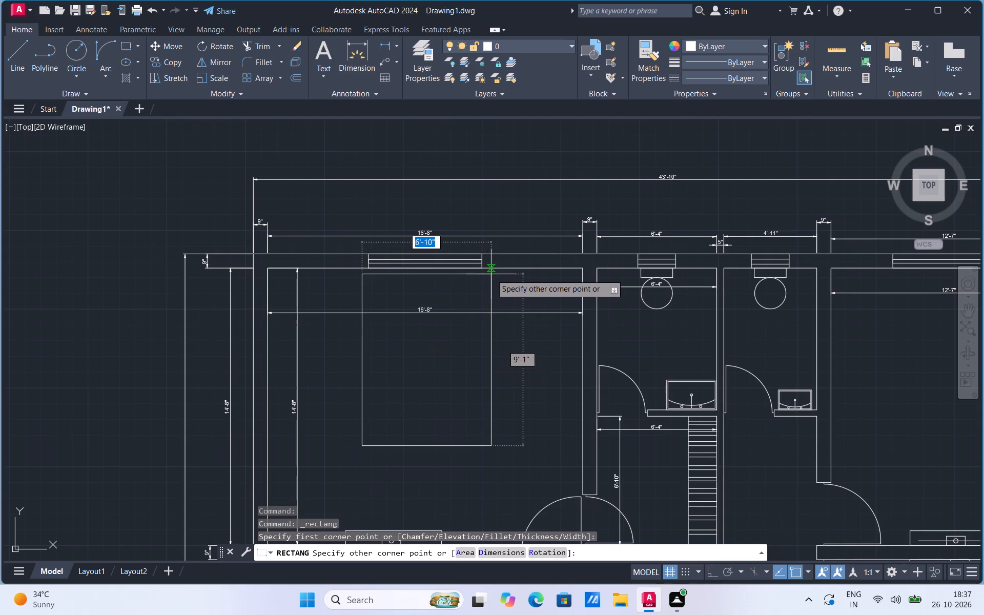
{"action": "left_click", "coordinate": [491, 274]}
Move the bed rectangle horizontally about 21' to the empty area left of the floor plan.
{"action": "left_click", "coordinate": [497, 370]}
{"action": "right_click", "coordinate": [497, 370]}
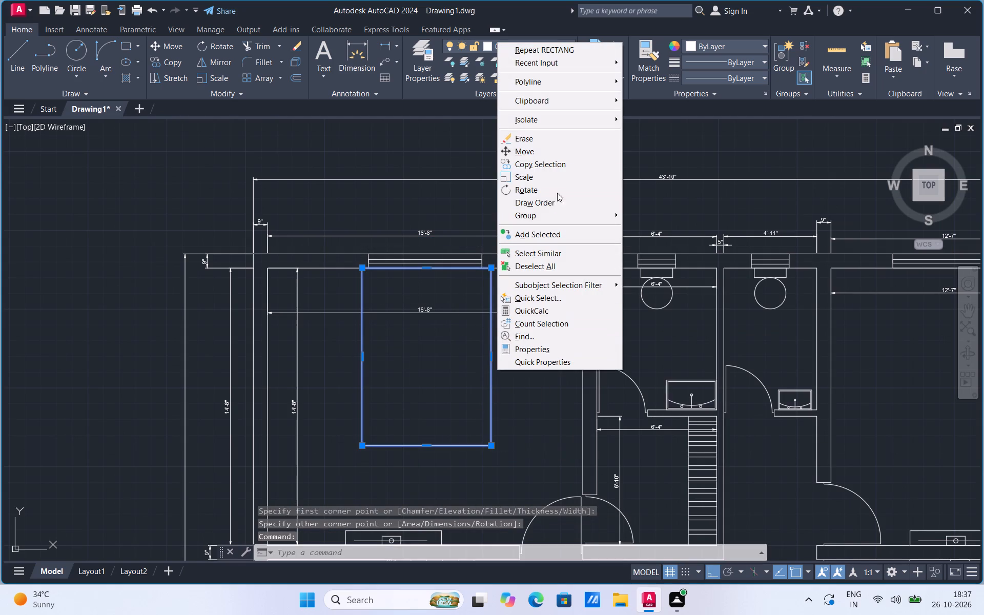
{"action": "left_click", "coordinate": [552, 157]}
{"action": "left_click", "coordinate": [486, 340]}
{"action": "scroll", "coordinate": [632, 350], "scroll_direction": "down", "scroll_amount": 2}
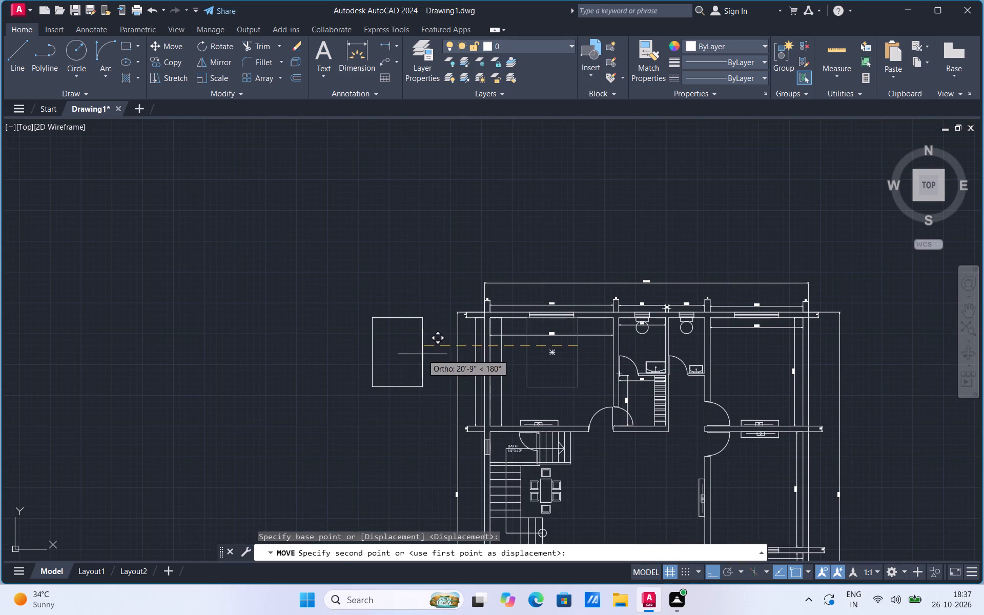
{"action": "left_click", "coordinate": [417, 355]}
Offset the bed rectangle inward by about 7".
{"action": "scroll", "coordinate": [357, 389], "scroll_direction": "up", "scroll_amount": 2}
{"action": "left_click", "coordinate": [411, 391]}
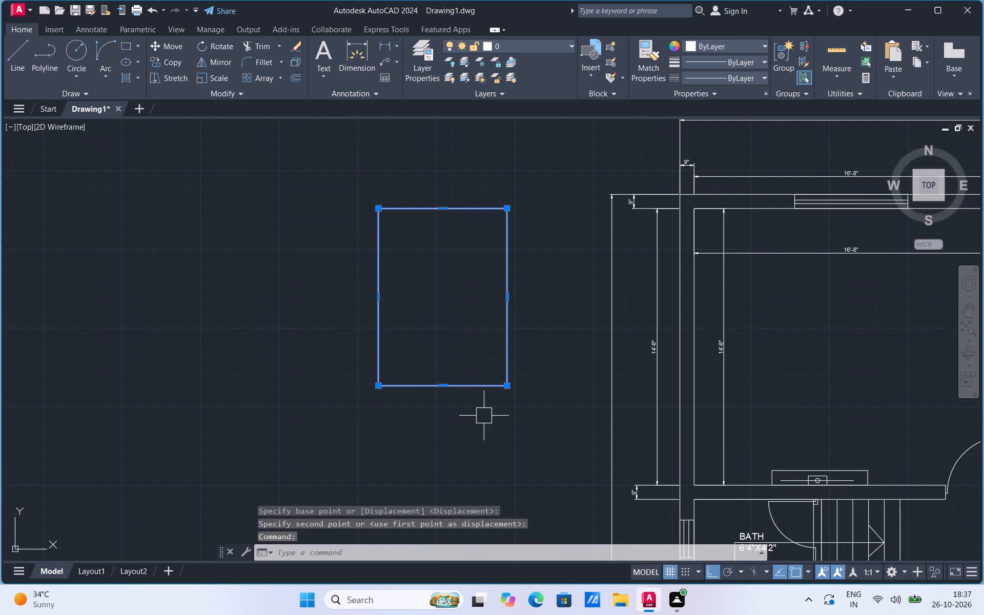
{"action": "key", "text": "0"}
{"action": "key", "text": "BackSpace"}
{"action": "key", "text": "o"}
{"action": "left_click", "coordinate": [527, 441]}
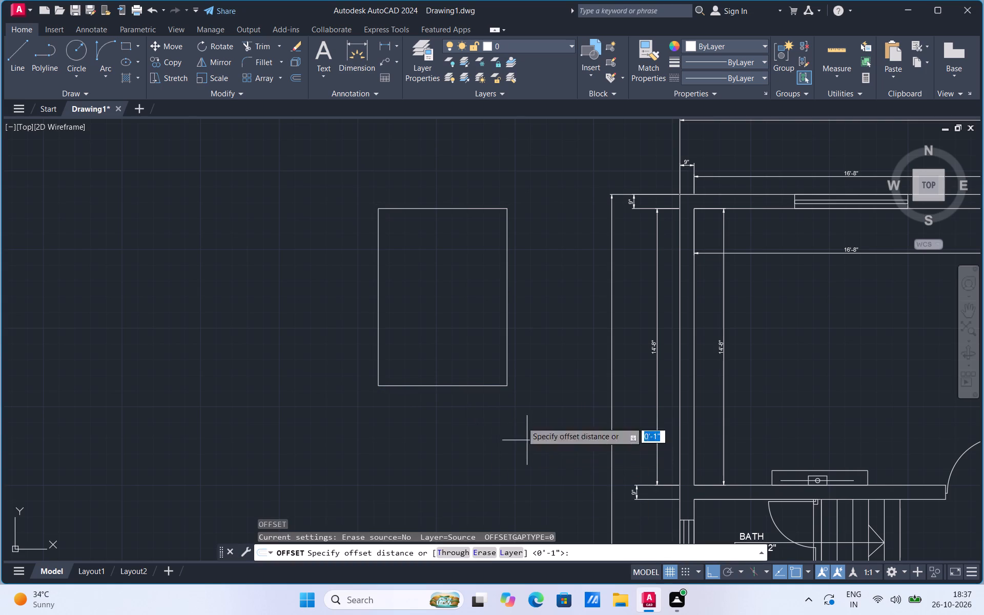
{"action": "left_click", "coordinate": [443, 211]}
{"action": "left_click", "coordinate": [441, 220]}
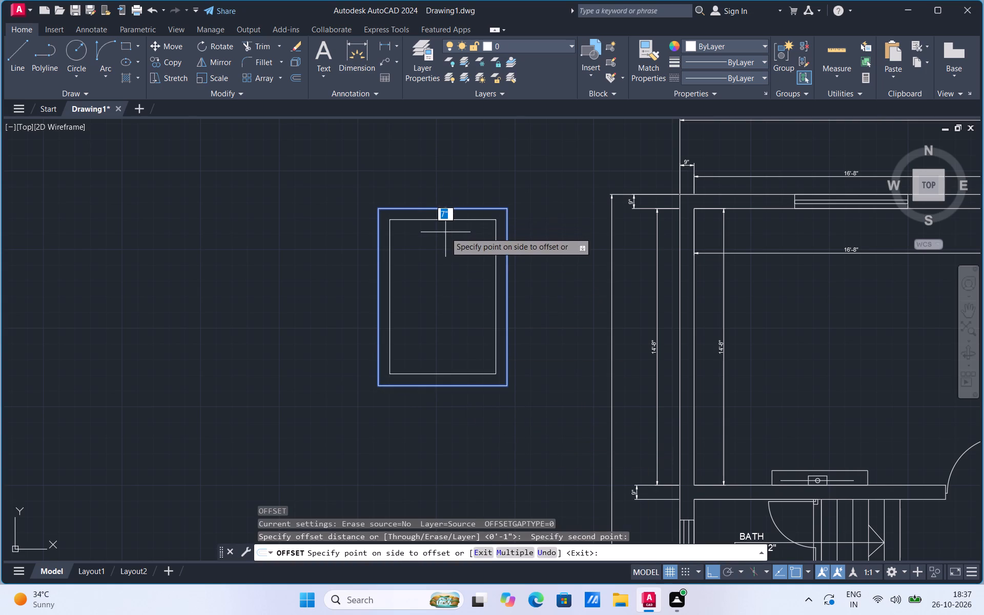
{"action": "left_click", "coordinate": [445, 233]}
{"action": "key", "text": "Escape"}
Delete the outer bed rectangle, keeping the inner offset one.
{"action": "left_click", "coordinate": [468, 209]}
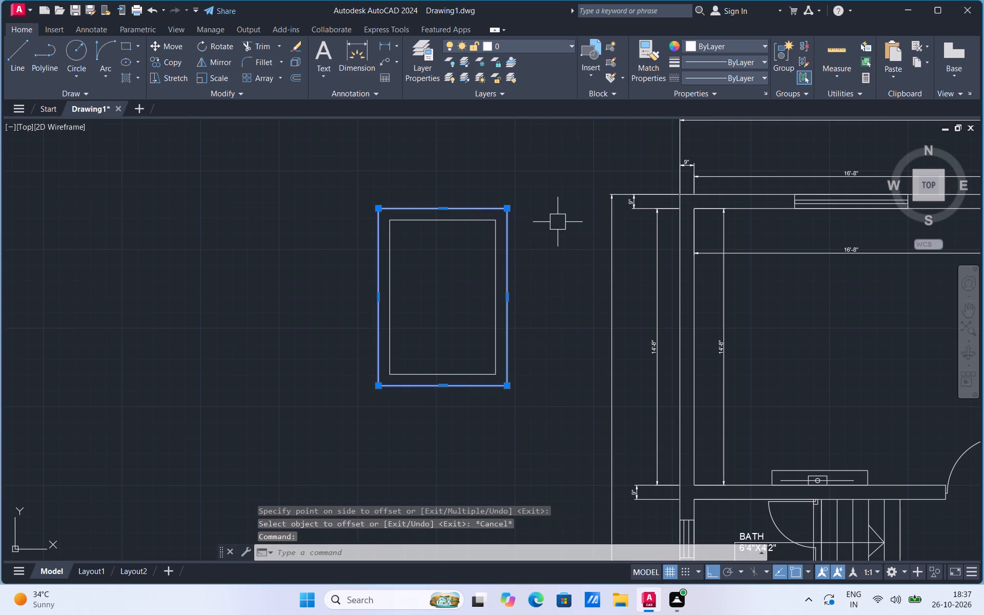
{"action": "key", "text": "Delete"}
Draw a small, nearly square side-table rectangle outward from the bed's upper-left corner, flush with its top edge.
{"action": "scroll", "coordinate": [449, 220], "scroll_direction": "up", "scroll_amount": 1}
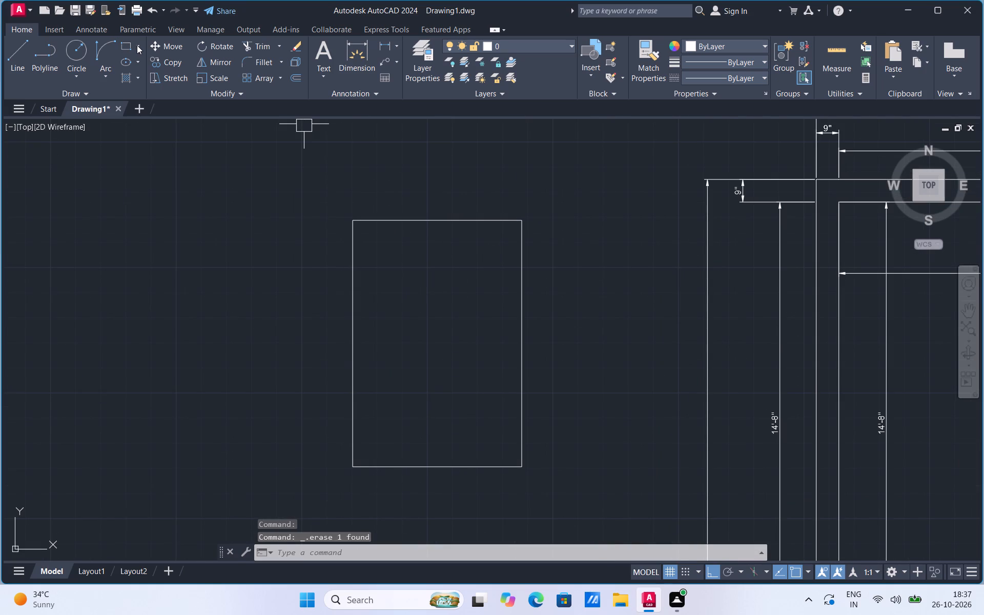
{"action": "left_click", "coordinate": [137, 45]}
{"action": "left_click_drag", "start_coordinate": [140, 64], "coordinate": [142, 69]}
{"action": "left_click", "coordinate": [355, 219]}
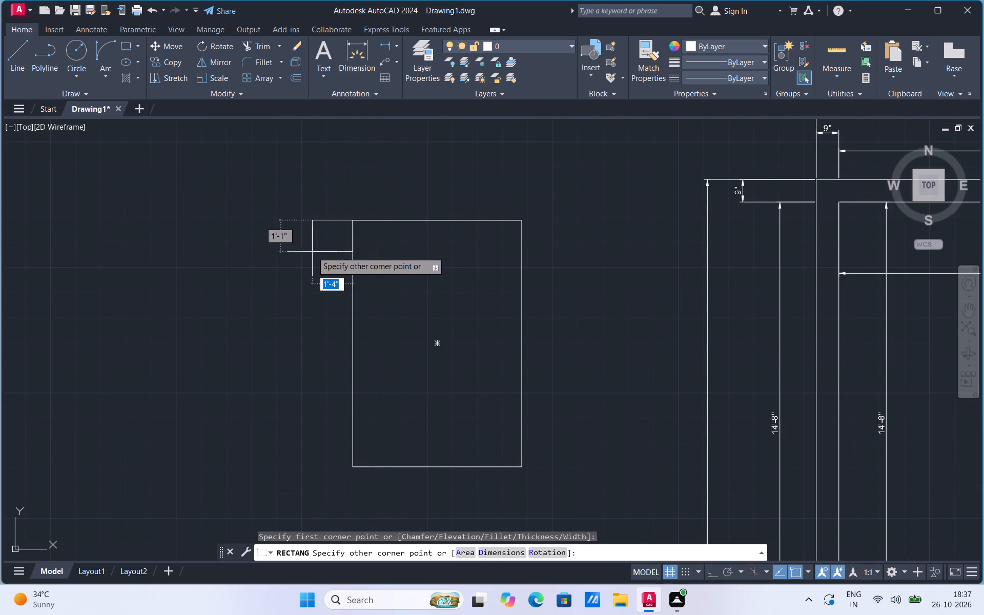
{"action": "left_click", "coordinate": [293, 277]}
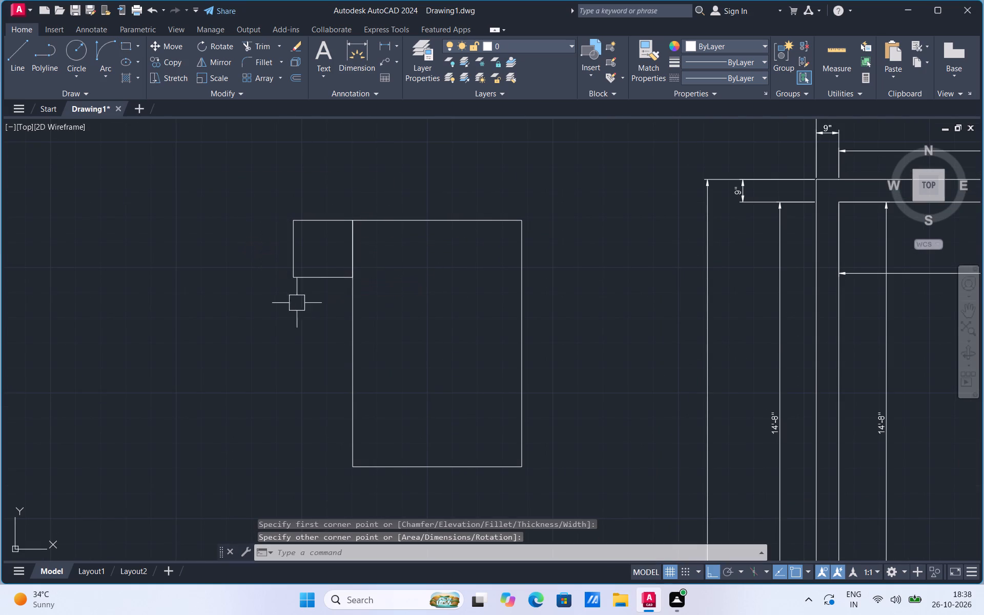
Copy the side-table rectangle from its upper-left corner to the bed's upper-right corner.
{"action": "left_click", "coordinate": [316, 285]}
{"action": "left_click", "coordinate": [321, 271]}
{"action": "left_click", "coordinate": [318, 278]}
{"action": "right_click", "coordinate": [317, 278]}
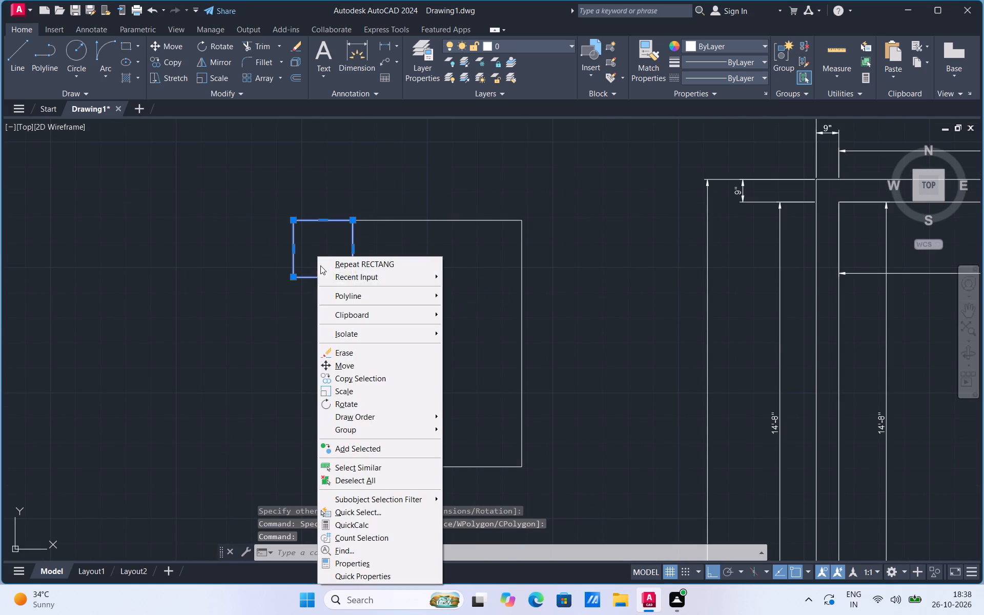
{"action": "left_click_drag", "start_coordinate": [349, 381], "coordinate": [345, 375]}
{"action": "left_click", "coordinate": [292, 219]}
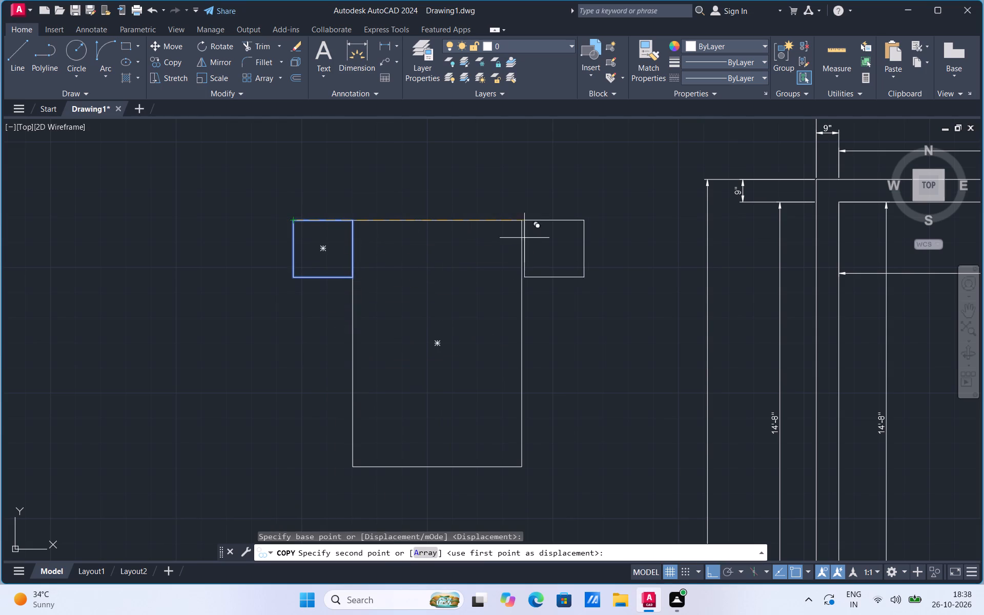
{"action": "left_click", "coordinate": [521, 220]}
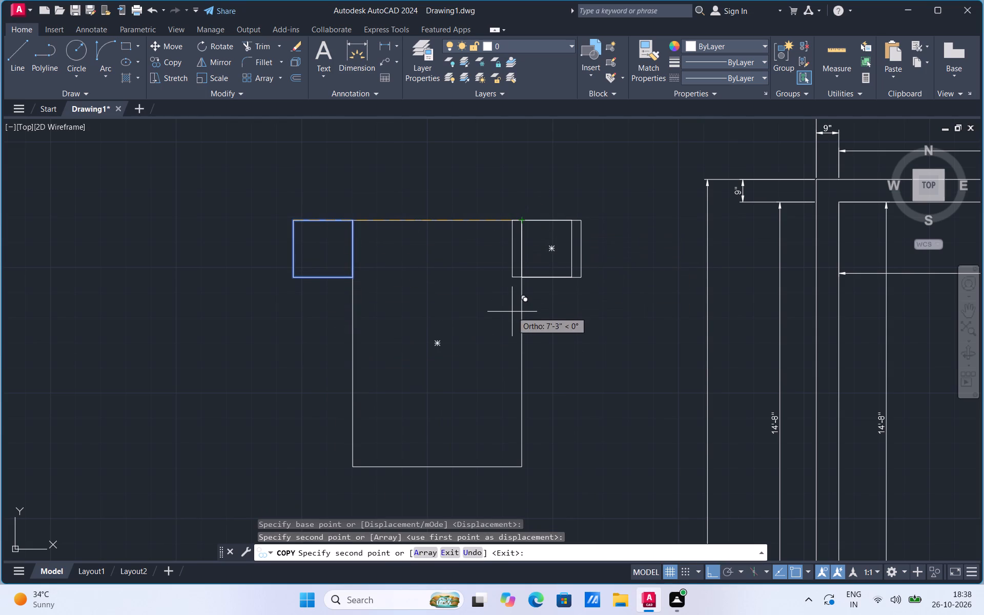
{"action": "key", "text": "Escape"}
Draw a horizontal line across the bed joining the inner lower corners of the two side tables.
{"action": "left_click", "coordinate": [14, 44]}
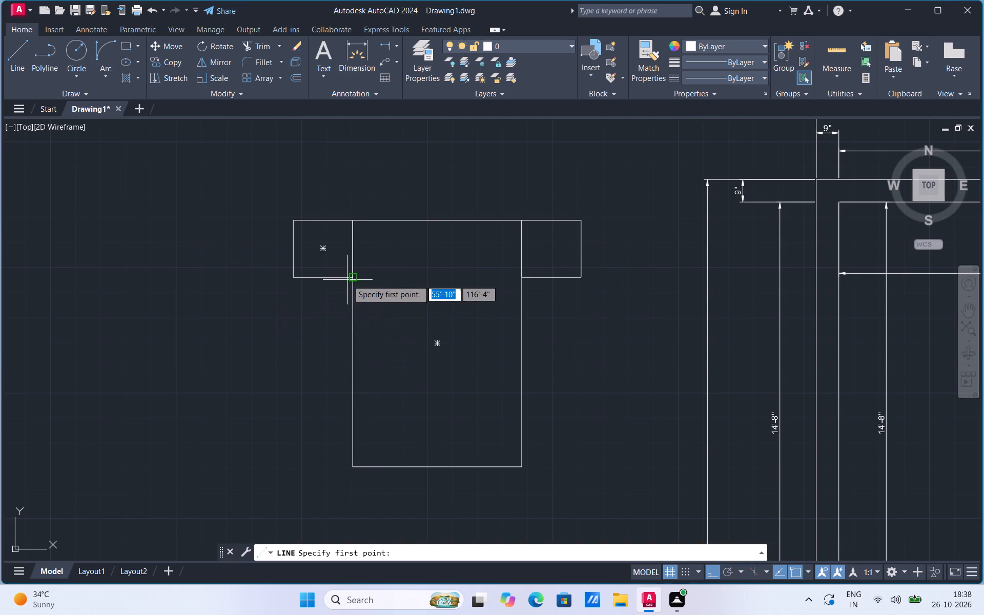
{"action": "left_click", "coordinate": [353, 278]}
{"action": "left_click", "coordinate": [525, 277]}
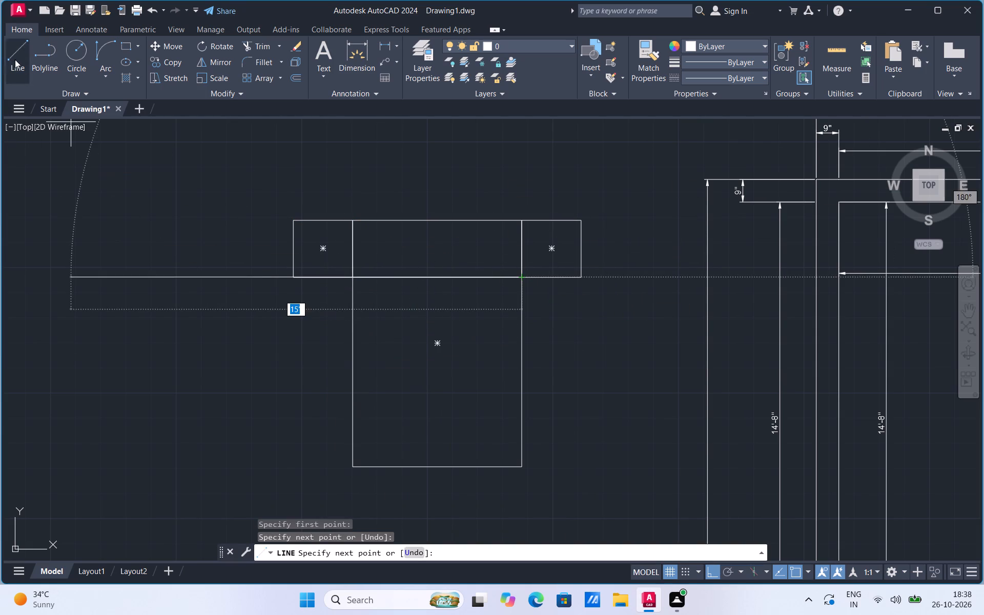
Draw a triangular blanket fold below the horizontal line at the bed's right edge, with a base about 1'-6" long.
{"action": "left_click", "coordinate": [10, 58]}
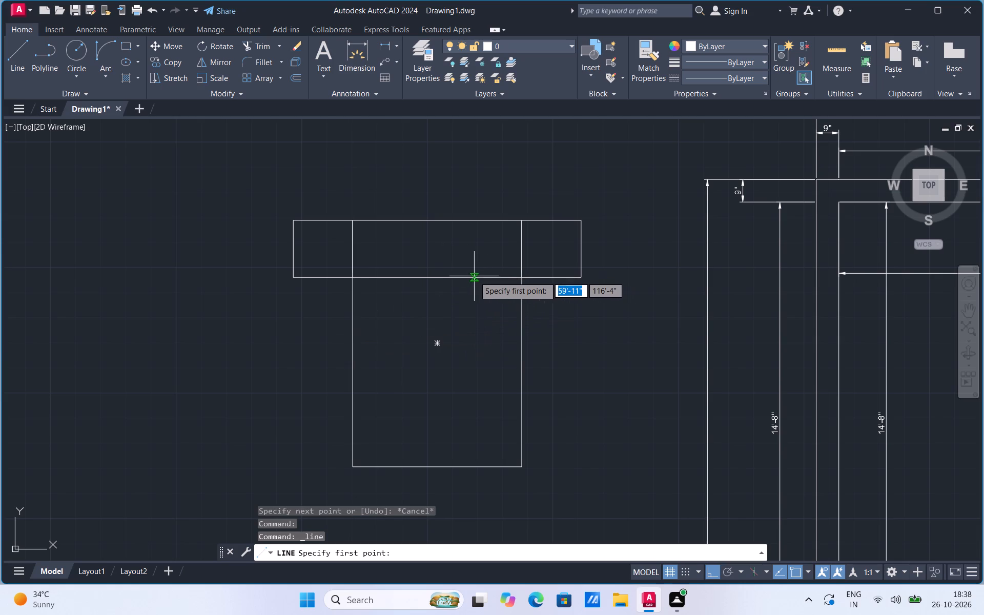
{"action": "left_click", "coordinate": [474, 276]}
{"action": "left_click", "coordinate": [524, 313]}
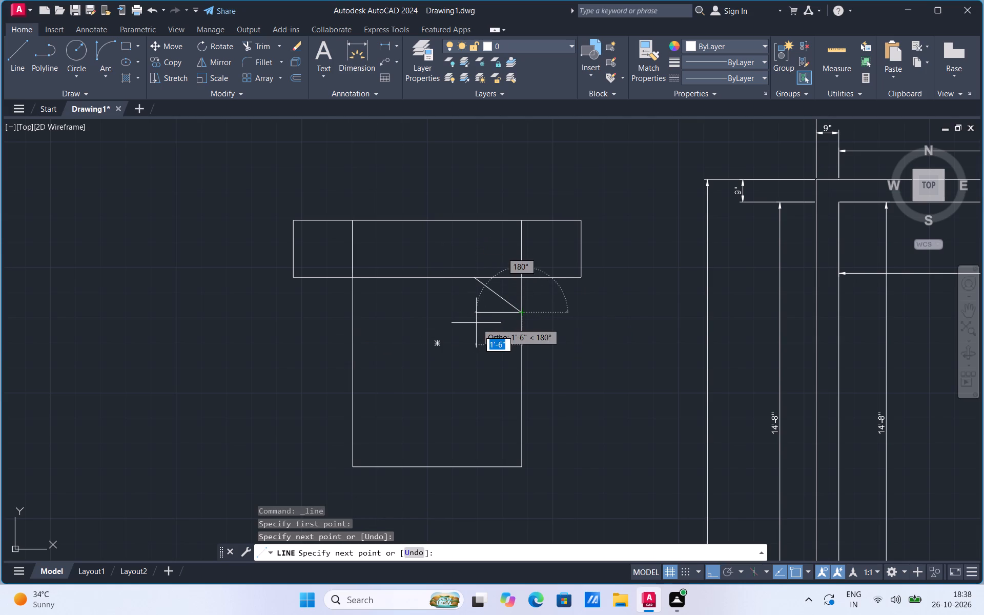
{"action": "left_click", "coordinate": [476, 322]}
{"action": "left_click", "coordinate": [474, 280]}
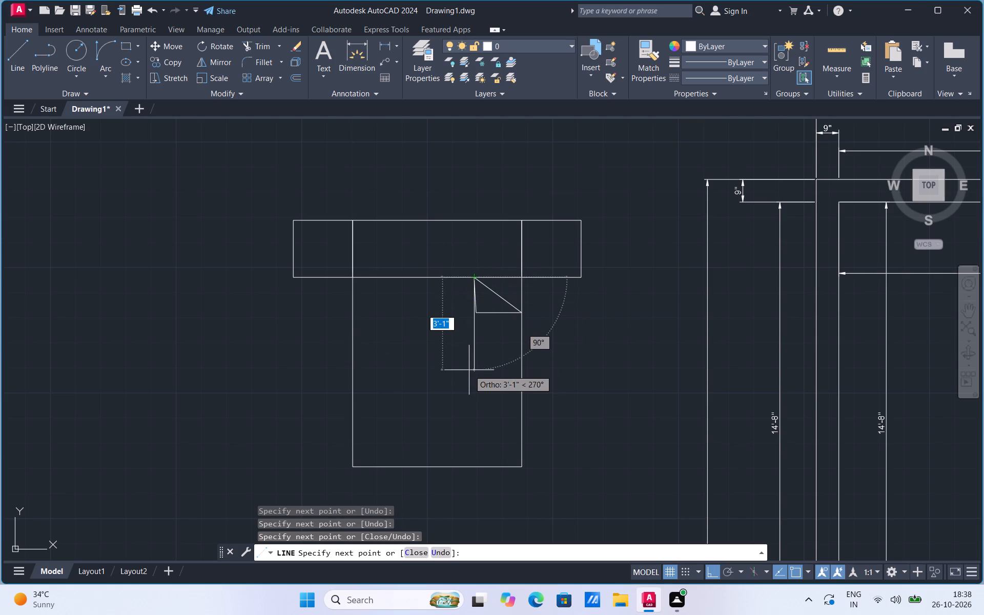
{"action": "key", "text": "Escape"}
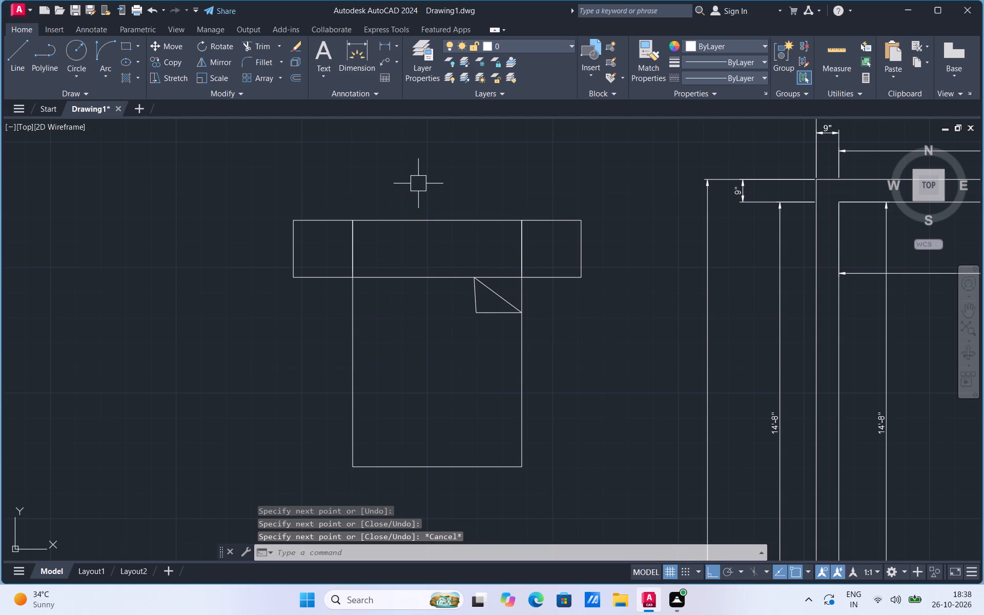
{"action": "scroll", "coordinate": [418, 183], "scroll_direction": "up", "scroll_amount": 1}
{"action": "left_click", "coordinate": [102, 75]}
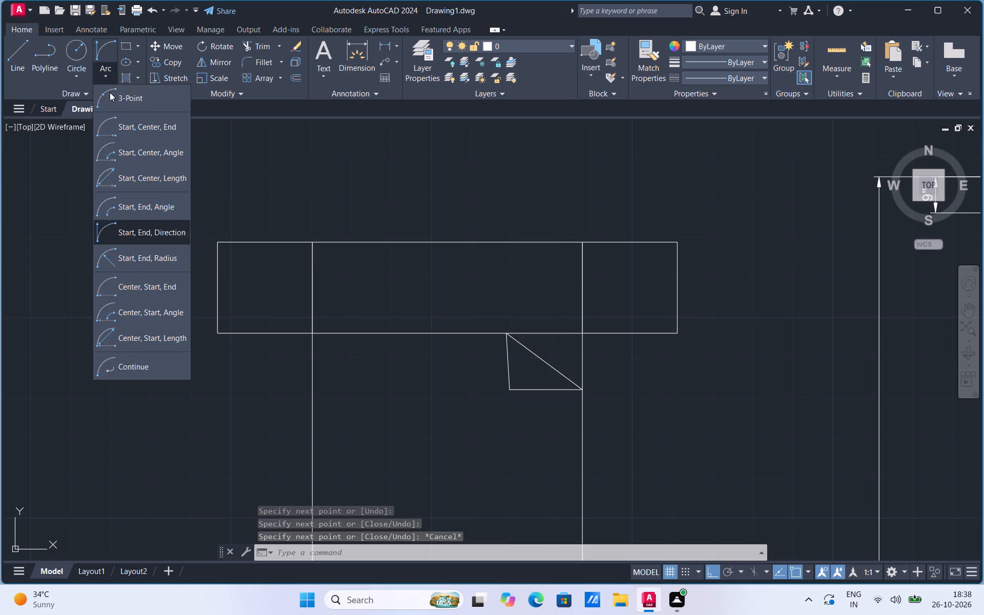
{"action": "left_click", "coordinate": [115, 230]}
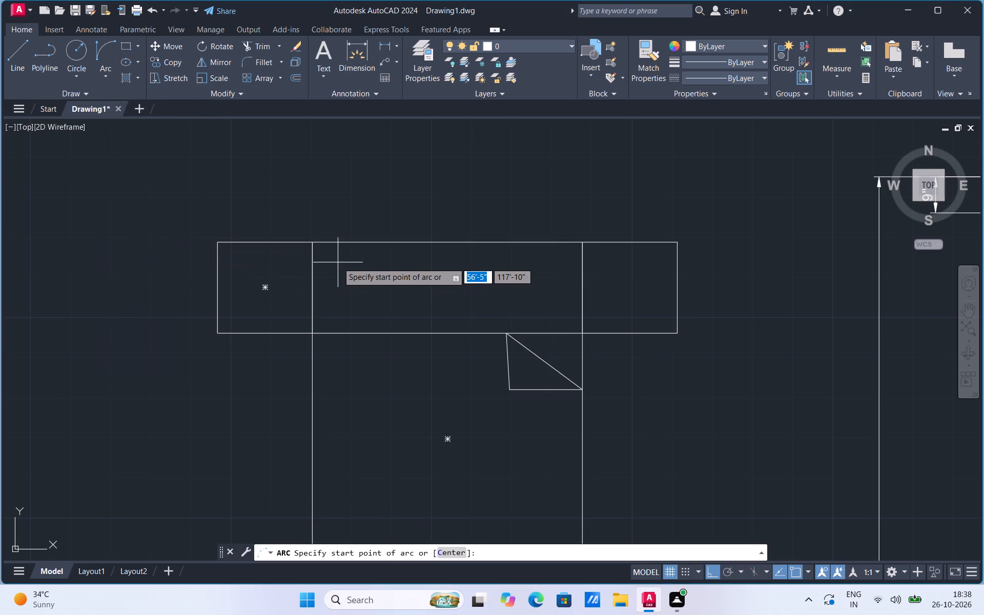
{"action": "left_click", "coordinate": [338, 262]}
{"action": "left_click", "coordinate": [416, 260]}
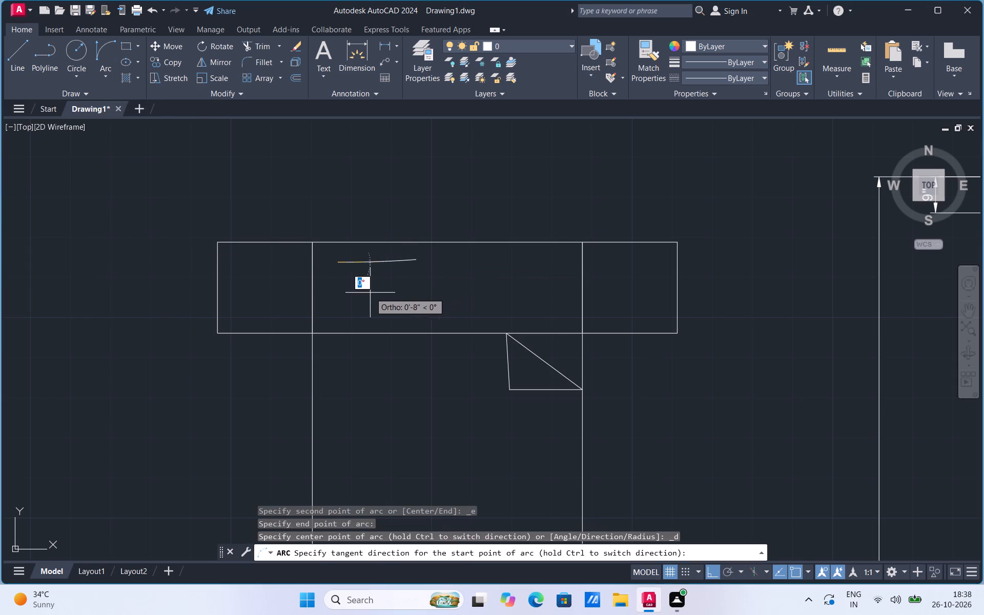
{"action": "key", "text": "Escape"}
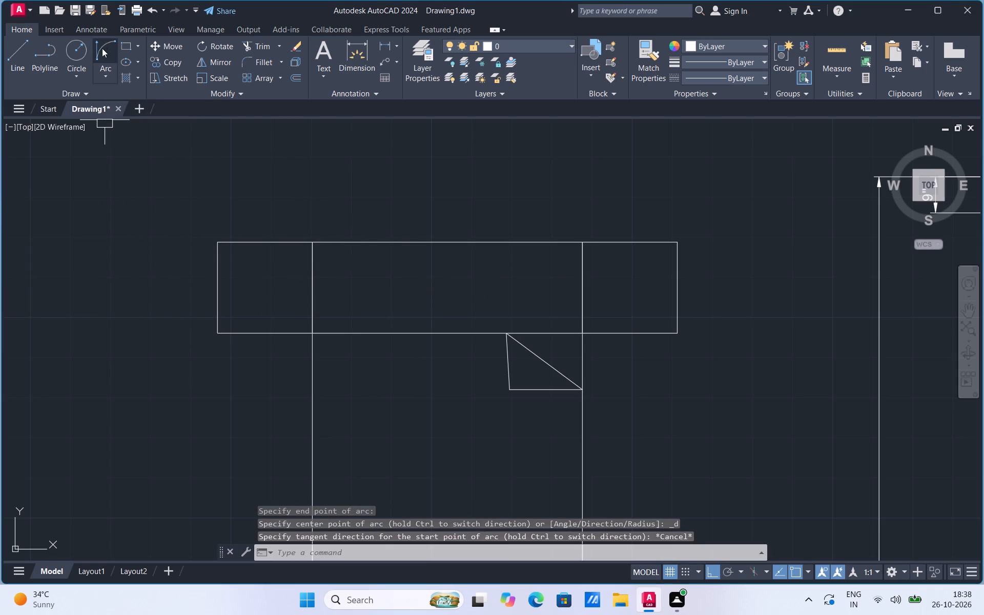
Draw a rectangle about 5'-4" by 1'-7" inside the bed's head strip, between the two side tables.
{"action": "left_click", "coordinate": [140, 46]}
{"action": "left_click", "coordinate": [136, 61]}
{"action": "scroll", "coordinate": [323, 323], "scroll_direction": "up", "scroll_amount": 1}
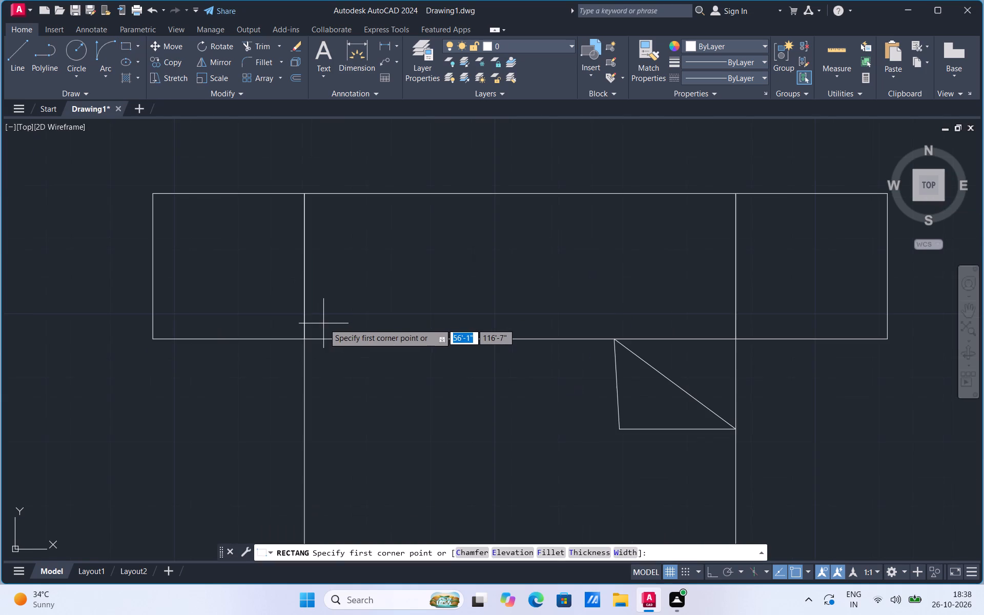
{"action": "left_click", "coordinate": [313, 327]}
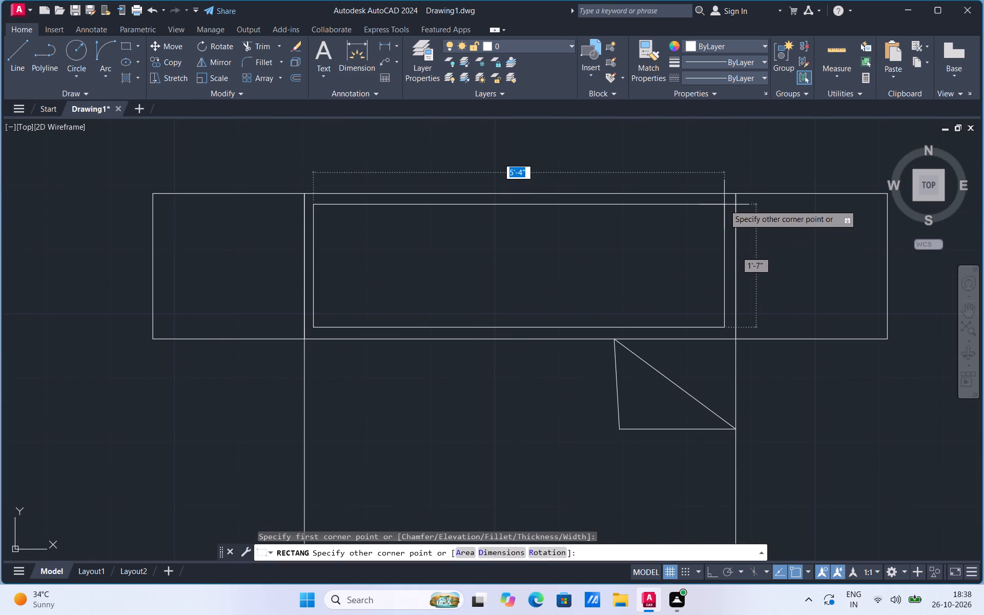
{"action": "left_click", "coordinate": [725, 204]}
Draw a circle of about 10" radius centred in the left side table.
{"action": "scroll", "coordinate": [407, 418], "scroll_direction": "down", "scroll_amount": 1}
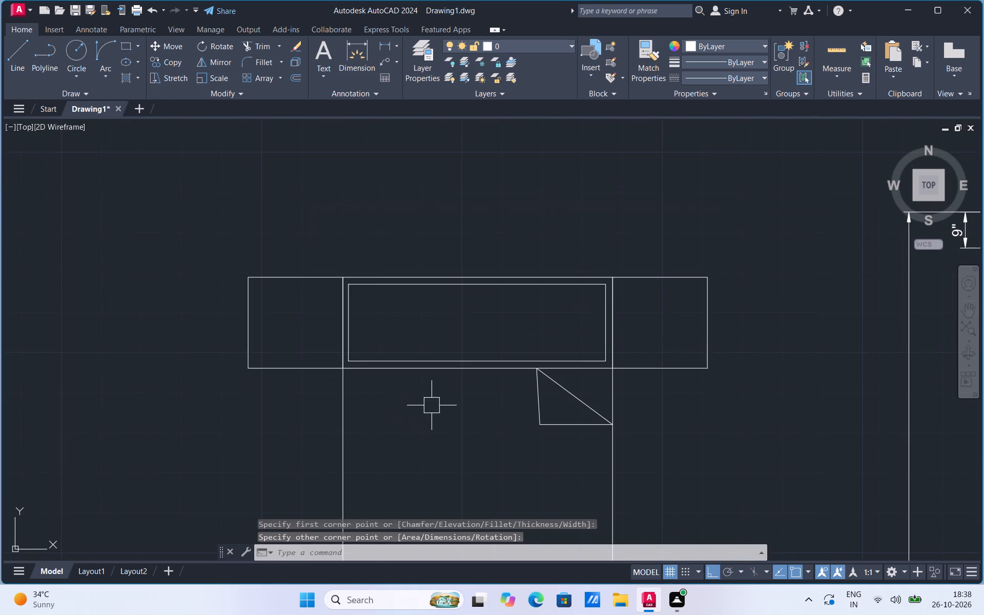
{"action": "scroll", "coordinate": [433, 405], "scroll_direction": "down", "scroll_amount": 1}
{"action": "scroll", "coordinate": [323, 343], "scroll_direction": "up", "scroll_amount": 2}
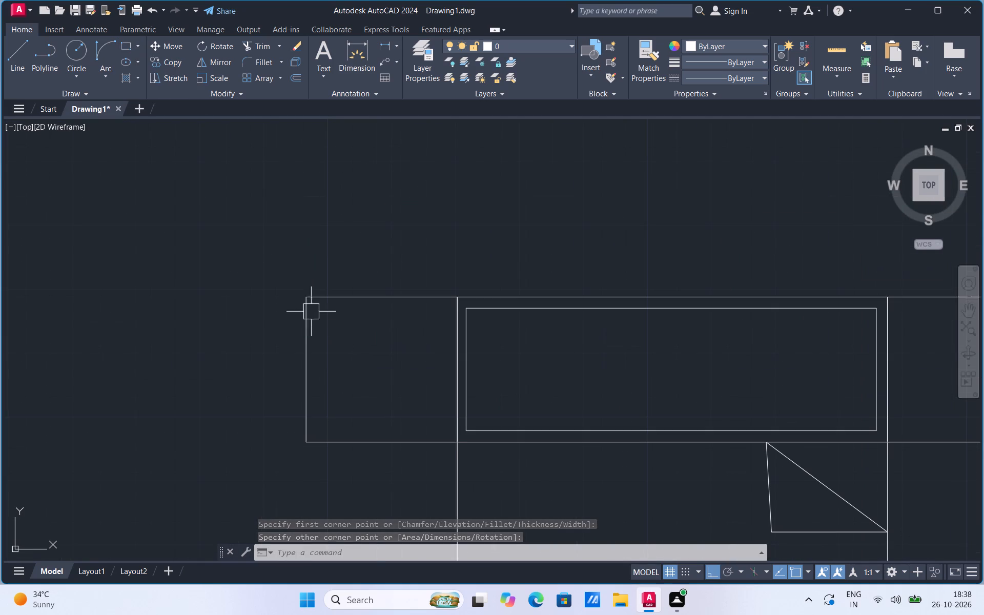
{"action": "left_click", "coordinate": [76, 76]}
{"action": "left_click", "coordinate": [71, 98]}
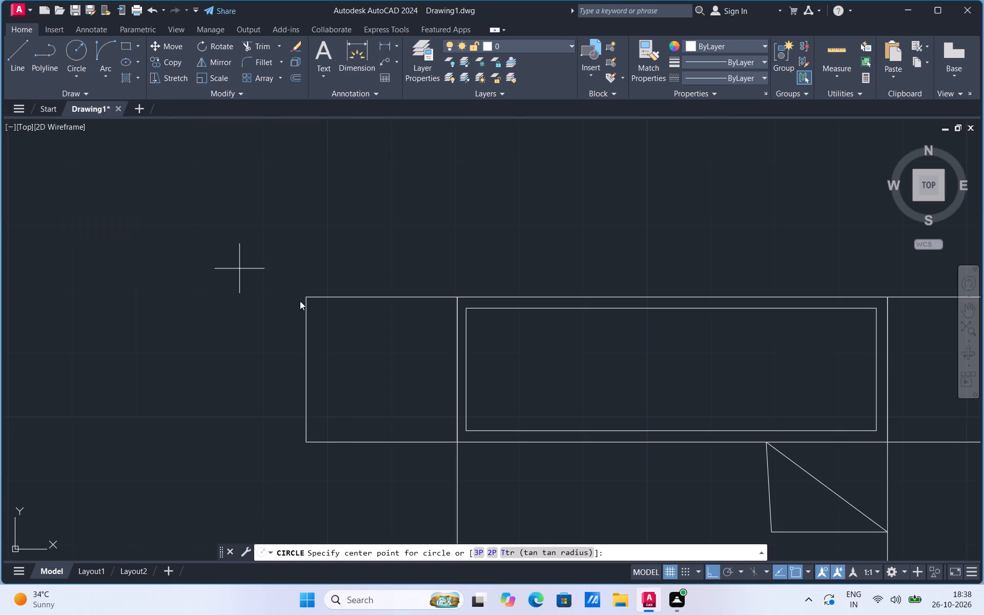
{"action": "left_click", "coordinate": [384, 371]}
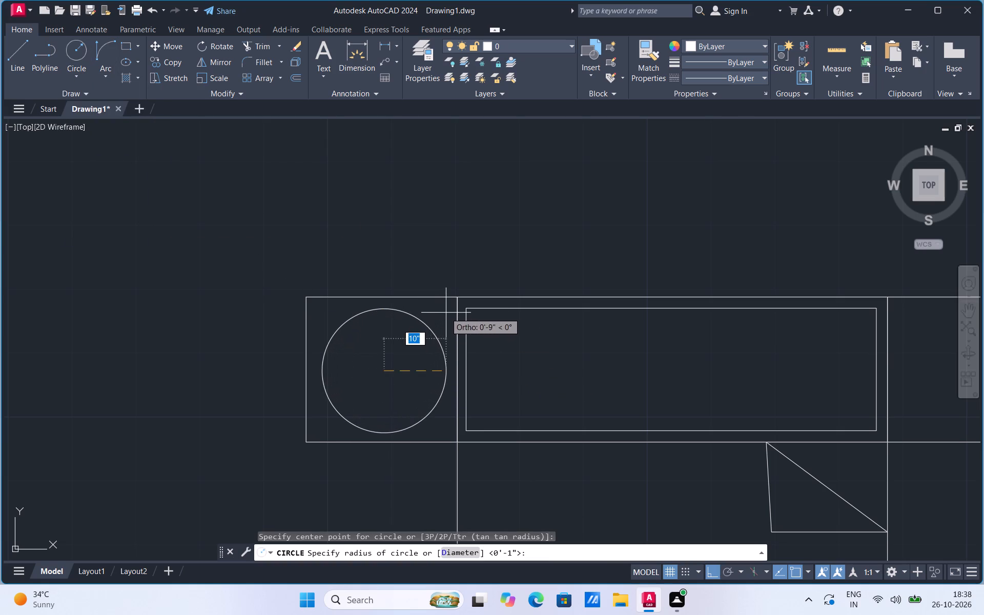
{"action": "left_click", "coordinate": [446, 313]}
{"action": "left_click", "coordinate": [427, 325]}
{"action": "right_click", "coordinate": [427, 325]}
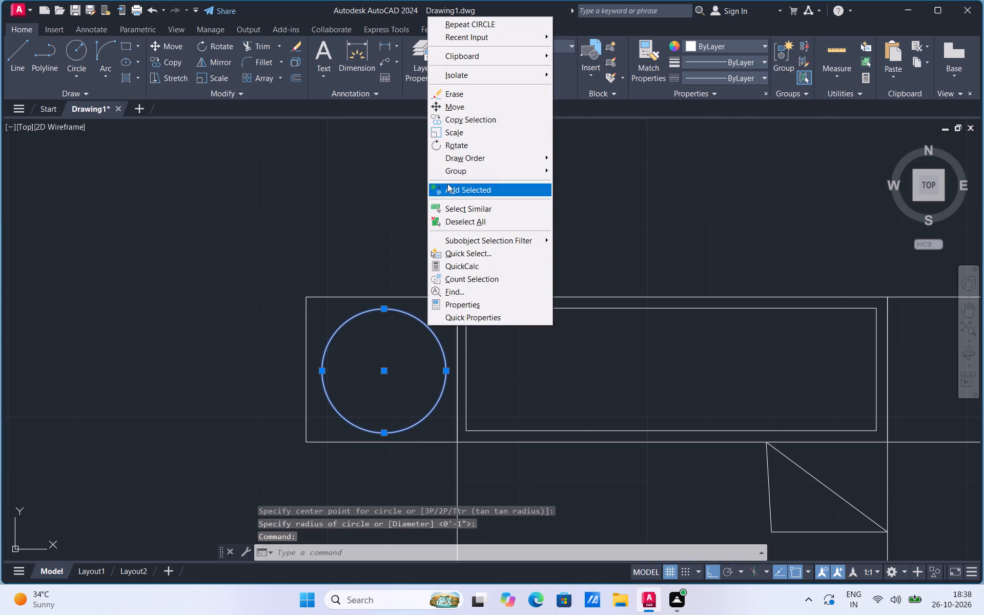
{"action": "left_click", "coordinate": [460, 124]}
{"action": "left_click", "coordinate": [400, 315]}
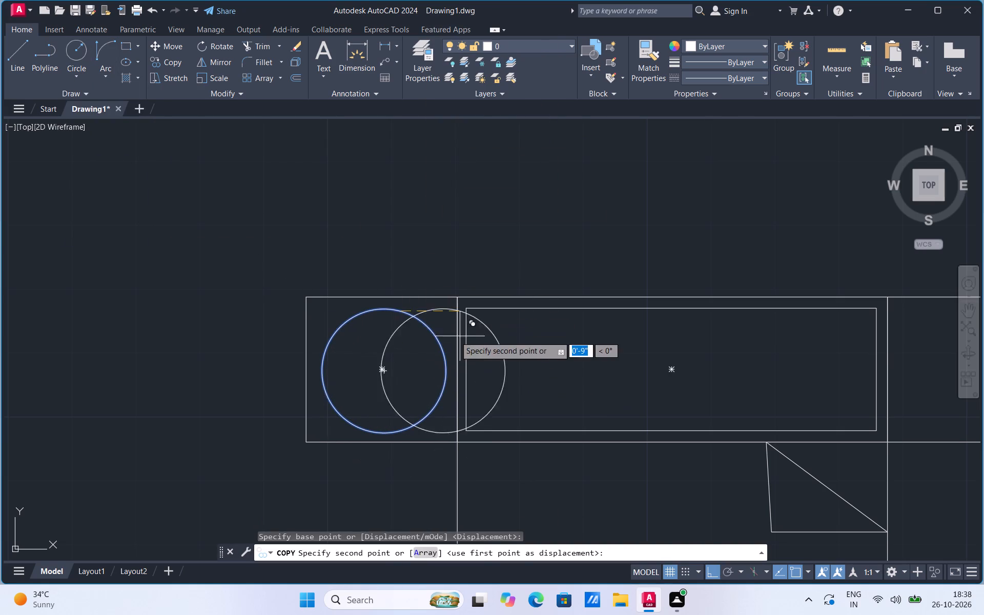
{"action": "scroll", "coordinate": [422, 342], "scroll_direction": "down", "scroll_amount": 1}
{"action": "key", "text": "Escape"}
Offset the left side table's circle inward twice by about 3" to make three concentric lamp circles.
{"action": "left_click", "coordinate": [419, 326]}
{"action": "key", "text": "o"}
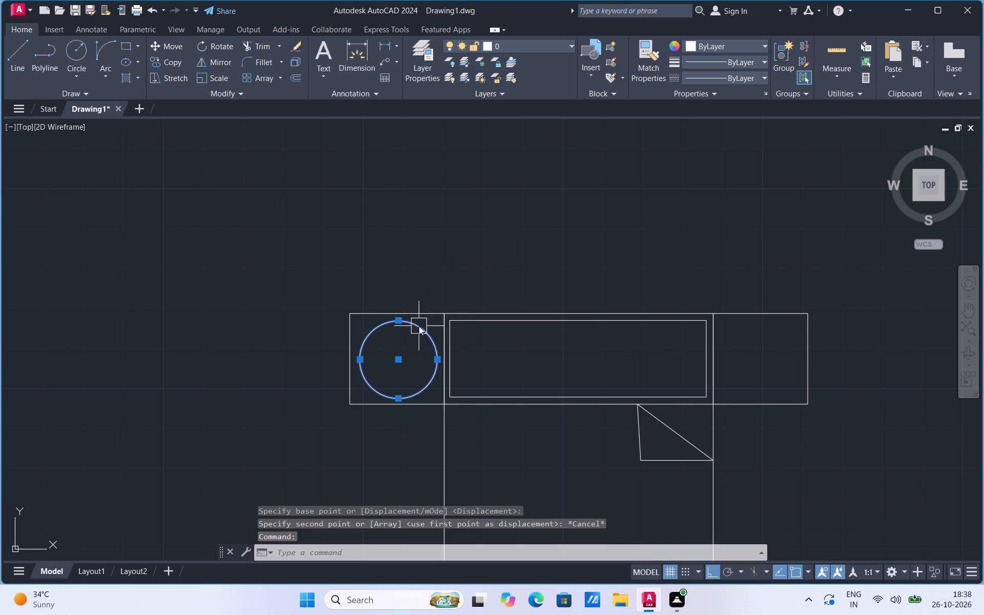
{"action": "left_click", "coordinate": [463, 353]}
{"action": "left_click", "coordinate": [398, 322]}
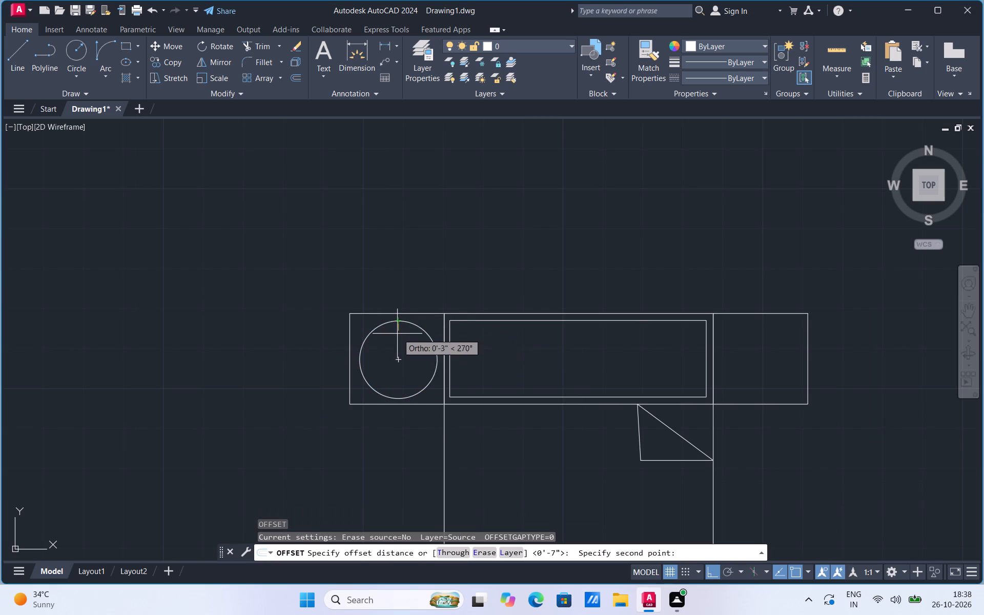
{"action": "left_click", "coordinate": [397, 334]}
{"action": "left_click", "coordinate": [401, 338]}
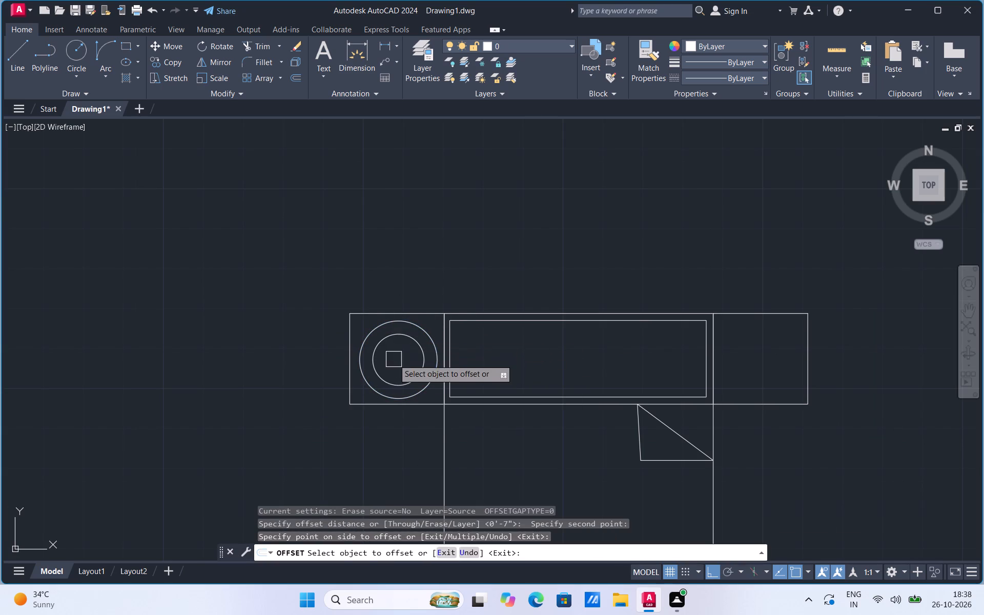
{"action": "left_click", "coordinate": [394, 359]}
{"action": "left_click", "coordinate": [403, 339]}
{"action": "left_click", "coordinate": [400, 359]}
{"action": "key", "text": "Escape"}
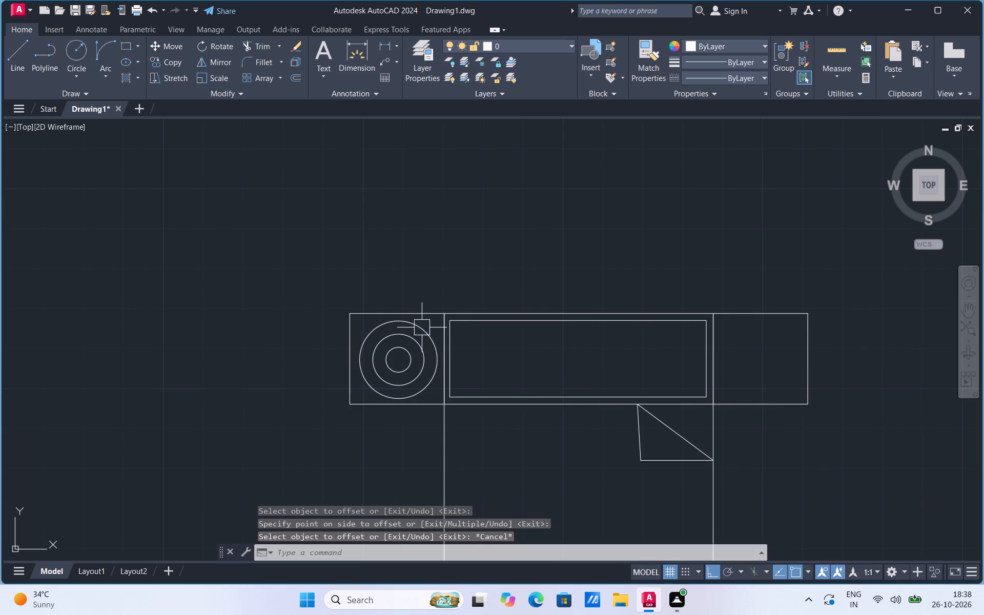
Copy the three concentric lamp circles horizontally from the left side table to the right side table.
{"action": "left_click", "coordinate": [422, 327]}
{"action": "left_click", "coordinate": [417, 346]}
{"action": "left_click", "coordinate": [407, 356]}
{"action": "right_click", "coordinate": [407, 356]}
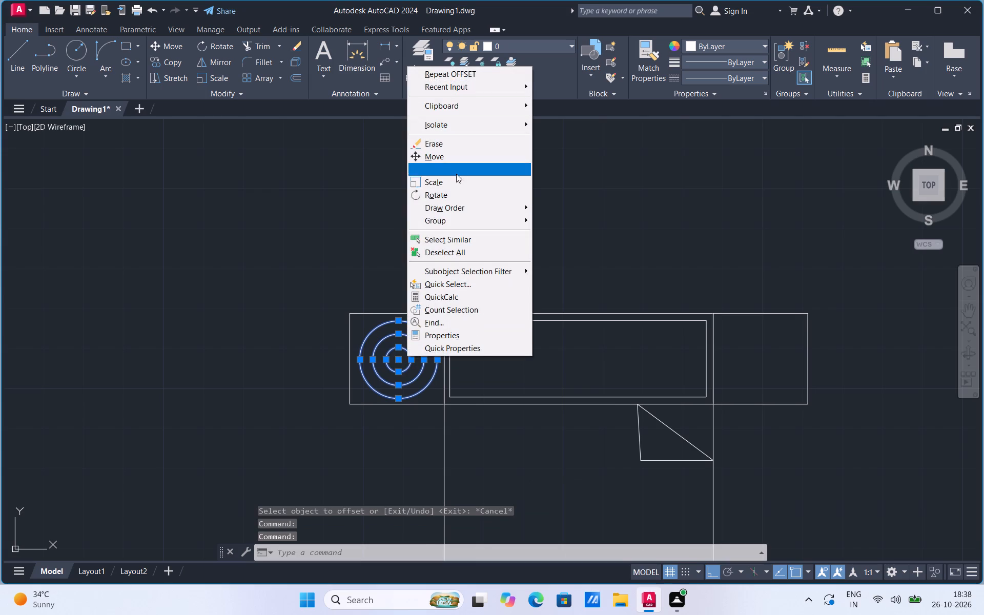
{"action": "left_click", "coordinate": [457, 171]}
{"action": "left_click", "coordinate": [399, 356]}
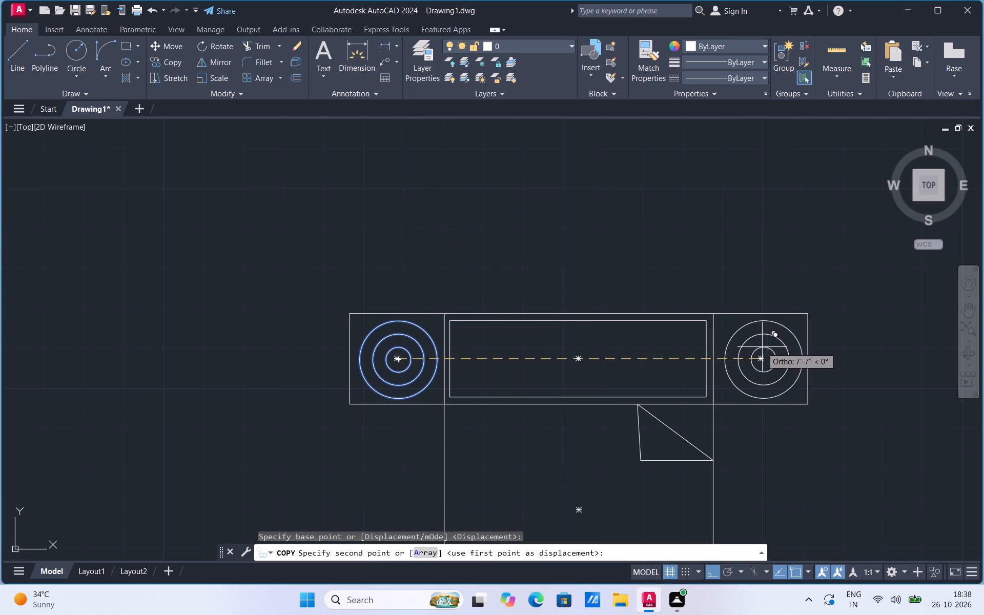
{"action": "left_click", "coordinate": [760, 343]}
{"action": "scroll", "coordinate": [490, 316], "scroll_direction": "down", "scroll_amount": 2}
{"action": "key", "text": "Escape"}
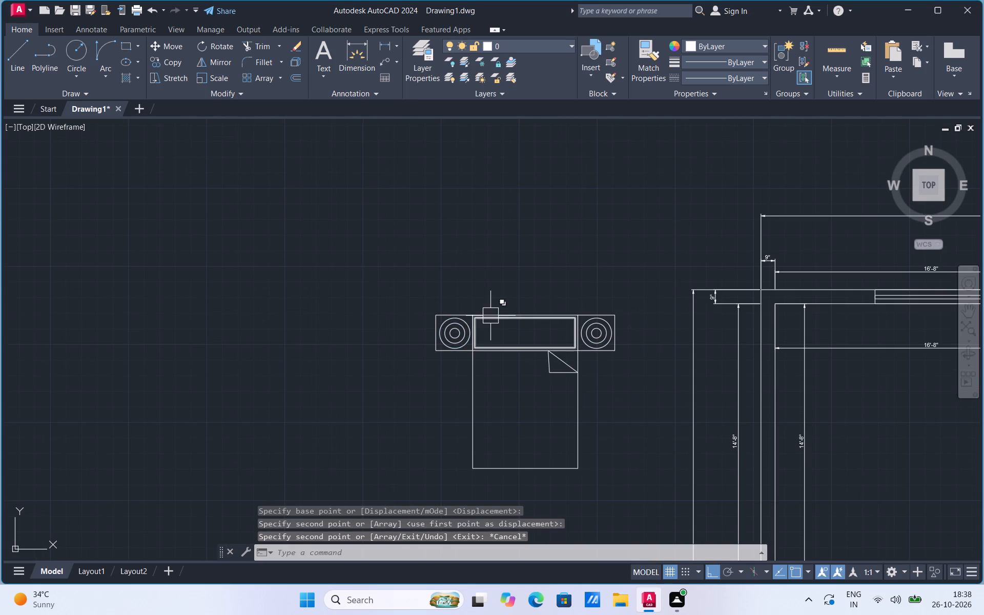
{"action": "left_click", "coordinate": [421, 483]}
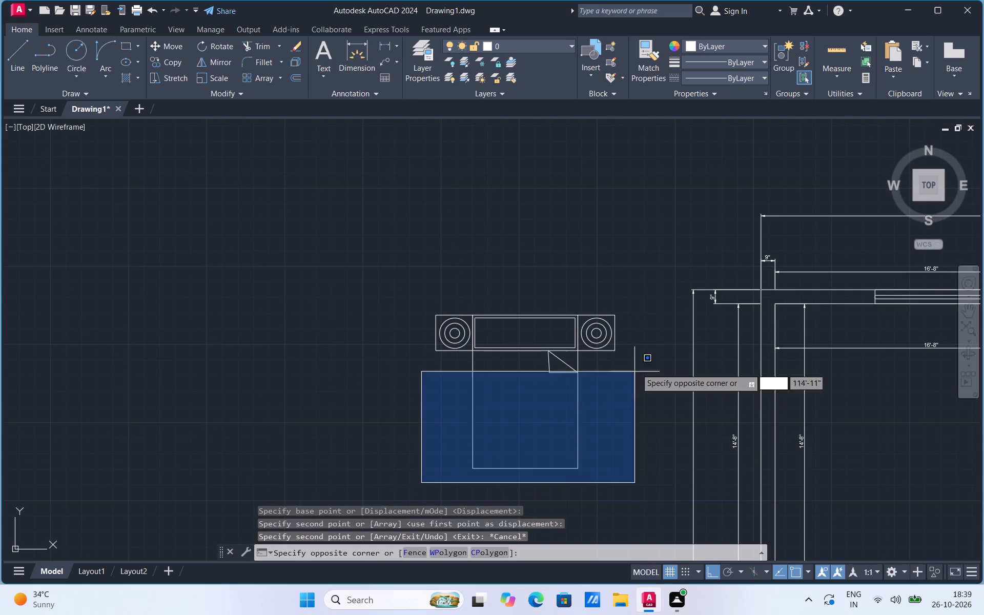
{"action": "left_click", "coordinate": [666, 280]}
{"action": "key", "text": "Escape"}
Draw a pillow rectangle inside the left half of the inner rectangle at the bed's head.
{"action": "scroll", "coordinate": [589, 312], "scroll_direction": "up", "scroll_amount": 2}
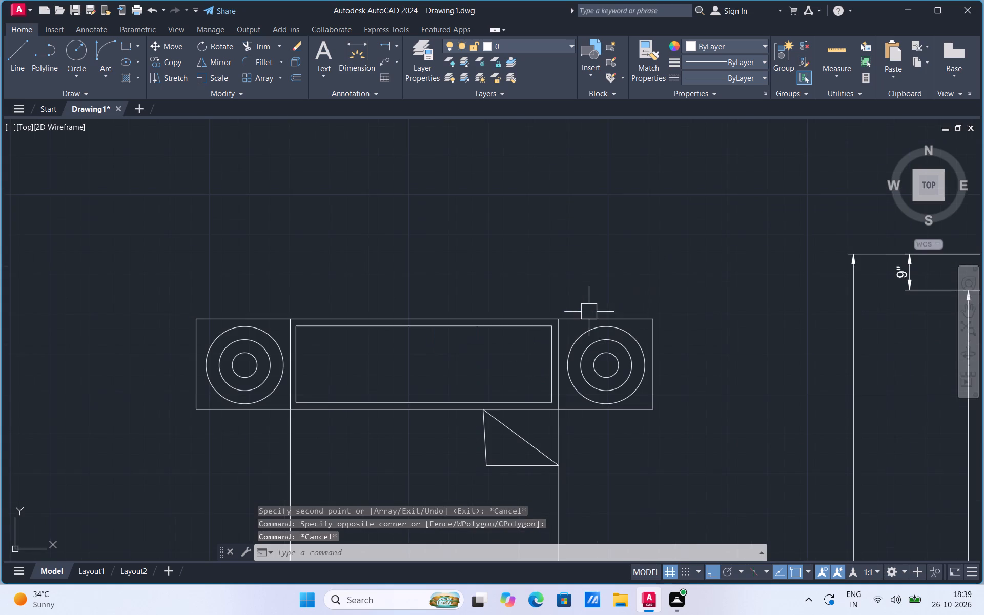
{"action": "left_click", "coordinate": [139, 45]}
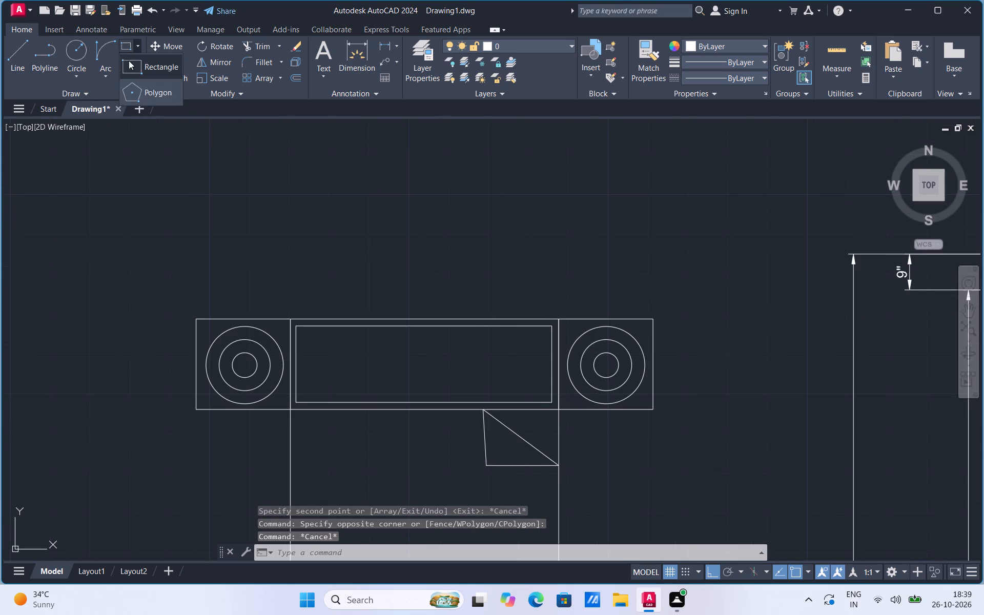
{"action": "left_click", "coordinate": [128, 60]}
{"action": "scroll", "coordinate": [315, 381], "scroll_direction": "up", "scroll_amount": 1}
{"action": "left_click", "coordinate": [293, 405]}
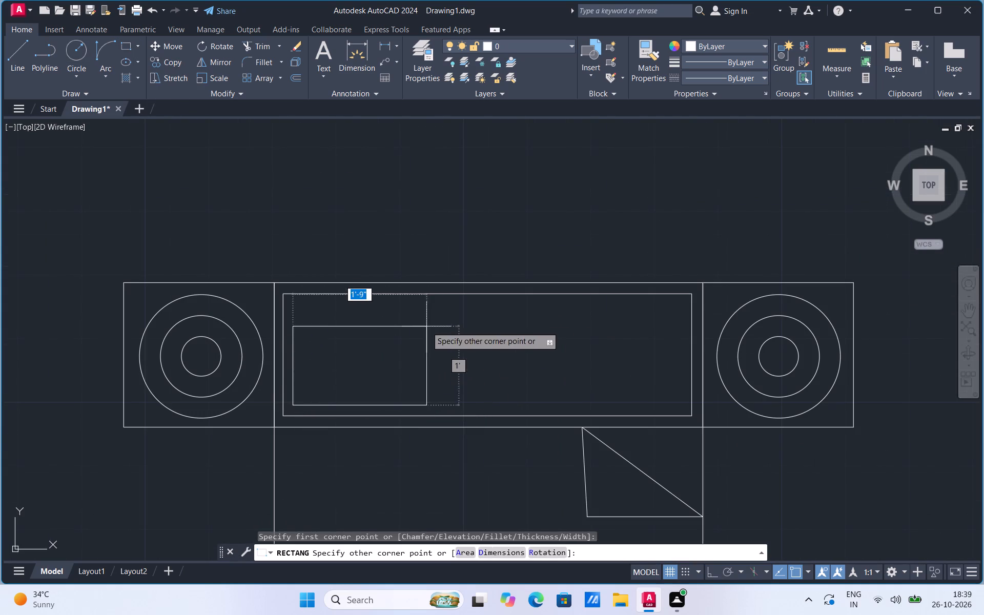
{"action": "left_click", "coordinate": [466, 305]}
Copy the pillow rectangle horizontally to the right half of the bed's head, about 2'-8" away.
{"action": "left_click", "coordinate": [465, 338]}
{"action": "right_click", "coordinate": [465, 339]}
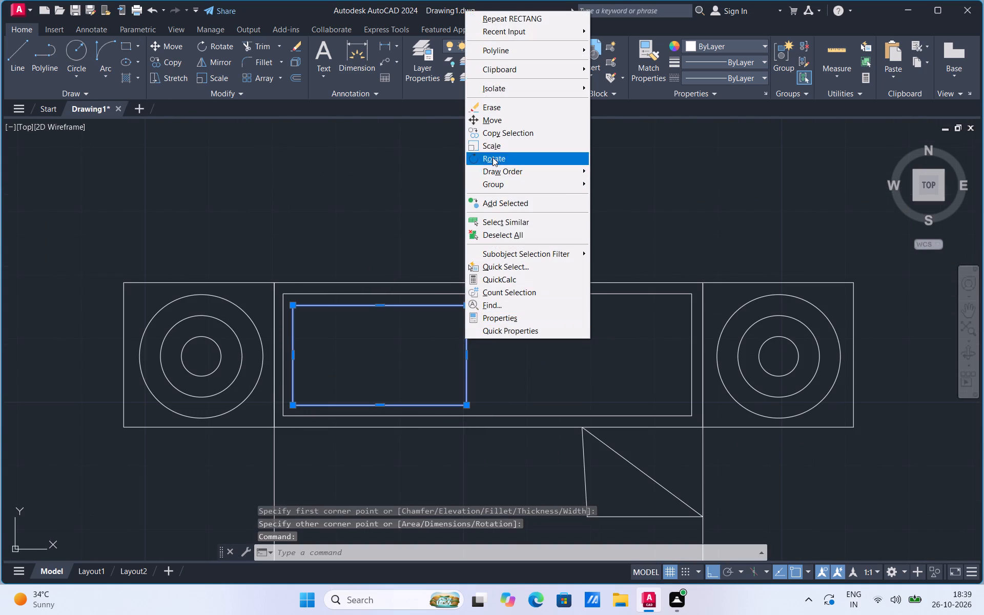
{"action": "left_click", "coordinate": [495, 138]}
{"action": "left_click", "coordinate": [464, 411]}
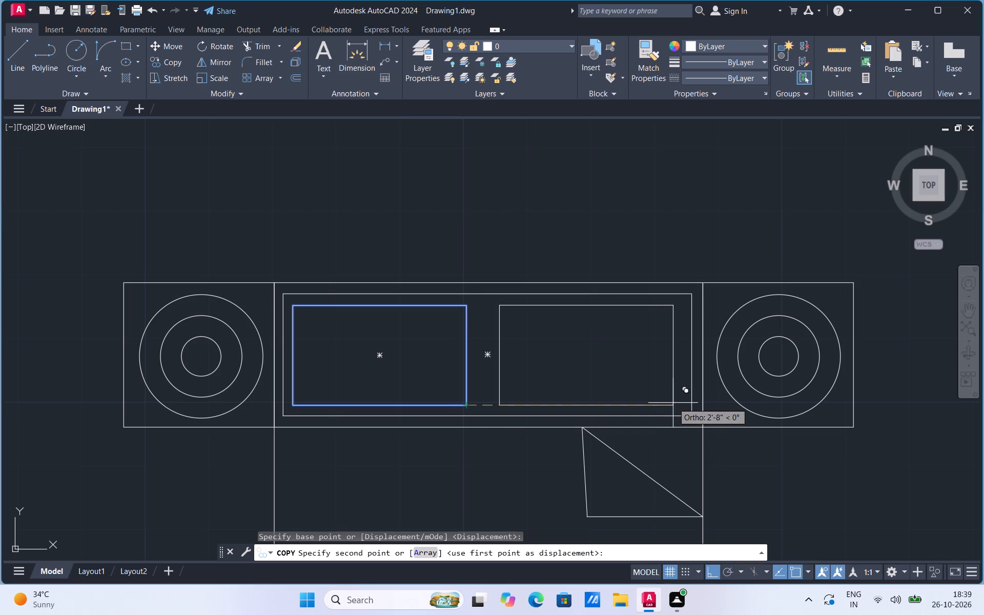
{"action": "left_click", "coordinate": [673, 403]}
{"action": "scroll", "coordinate": [639, 340], "scroll_direction": "down", "scroll_amount": 1}
{"action": "key", "text": "Escape"}
Group the whole bed drawing, including its side tables, lamp circles, pillows and blanket fold.
{"action": "scroll", "coordinate": [423, 312], "scroll_direction": "down", "scroll_amount": 2}
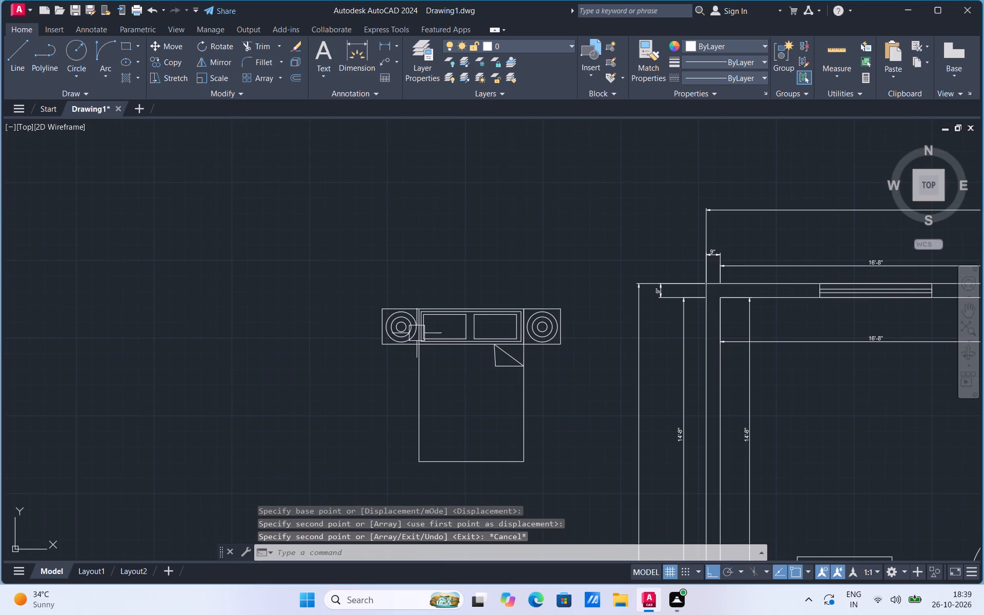
{"action": "left_click", "coordinate": [371, 480]}
{"action": "left_click", "coordinate": [592, 286]}
{"action": "right_click", "coordinate": [515, 343]}
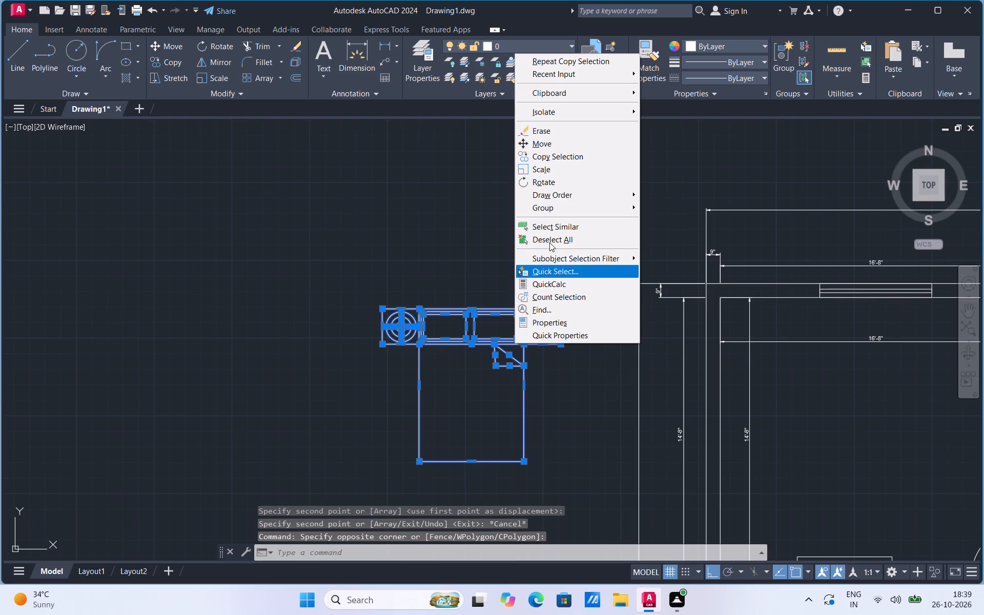
{"action": "left_click", "coordinate": [547, 210]}
{"action": "left_click", "coordinate": [680, 209]}
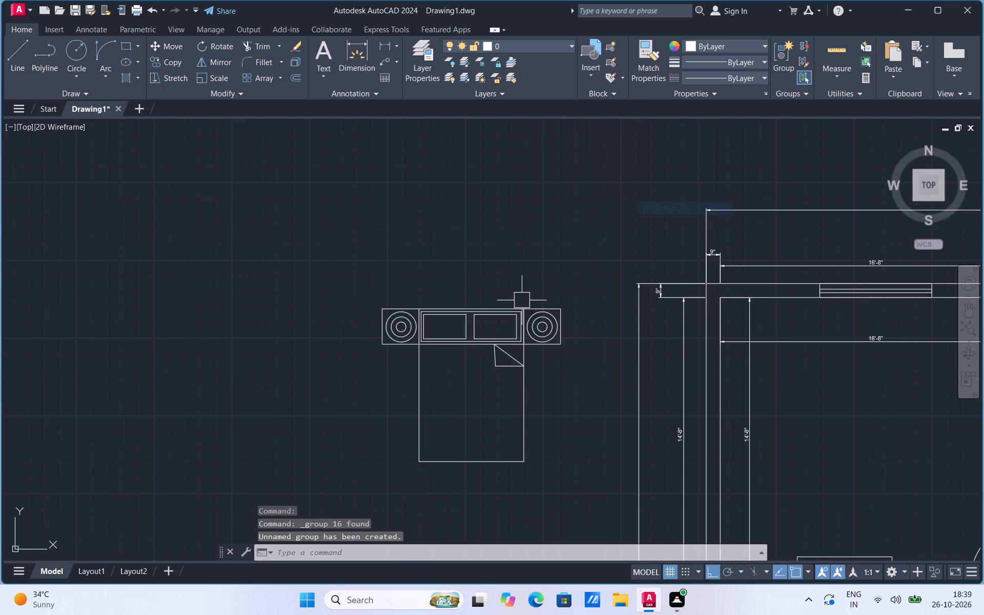
Move the bed group into the plan's upper-left bedroom, with its head just below the window in the top wall.
{"action": "left_click", "coordinate": [480, 338]}
{"action": "right_click", "coordinate": [480, 338]}
{"action": "left_click", "coordinate": [508, 136]}
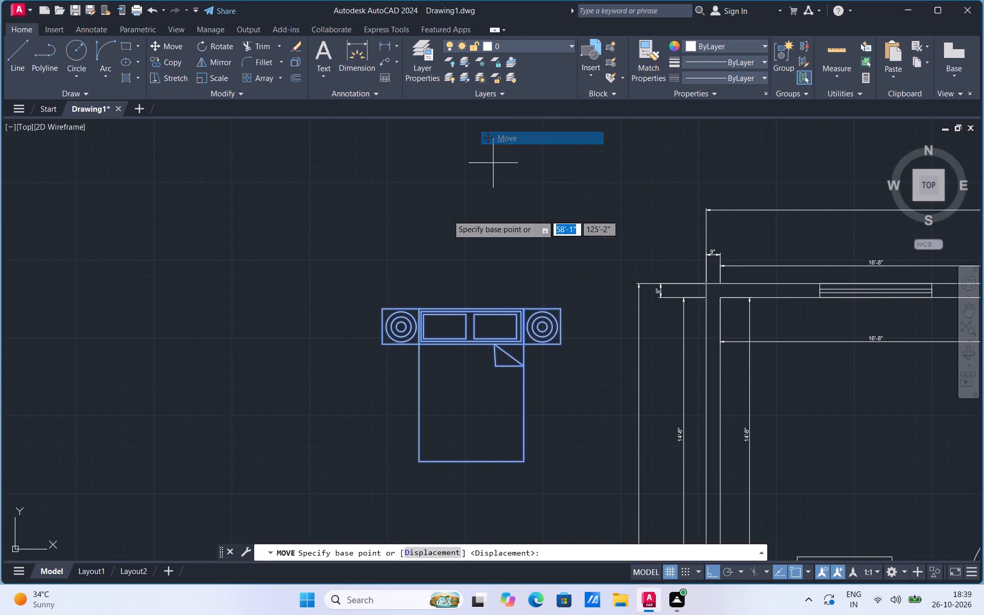
{"action": "scroll", "coordinate": [309, 286], "scroll_direction": "down", "scroll_amount": 1}
{"action": "left_click", "coordinate": [416, 344]}
{"action": "left_click", "coordinate": [667, 366]}
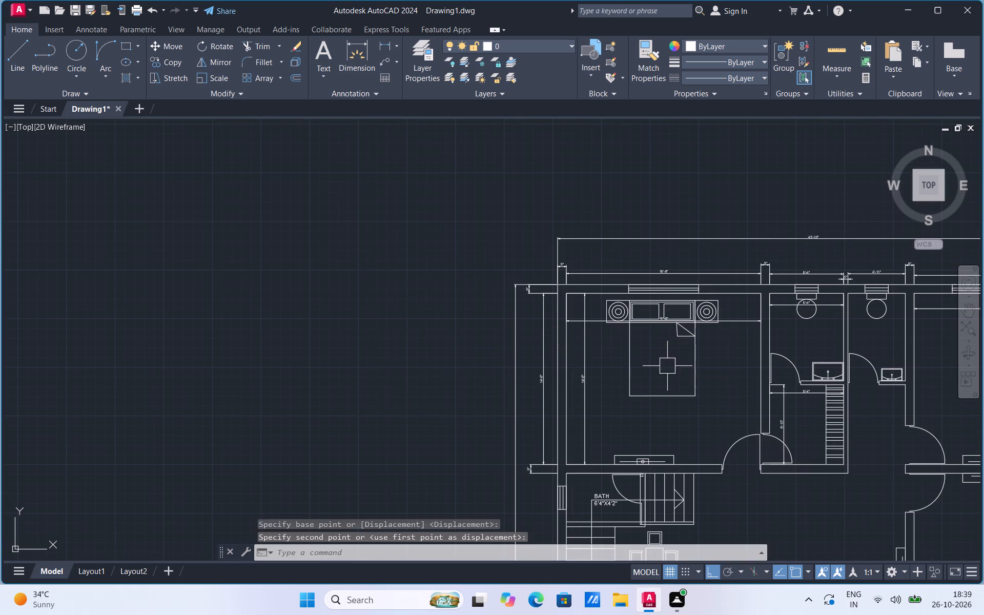
Copy the bed group horizontally into the plan's upper-right bedroom, with its head just below that room's window.
{"action": "left_click", "coordinate": [689, 379]}
{"action": "right_click", "coordinate": [689, 379]}
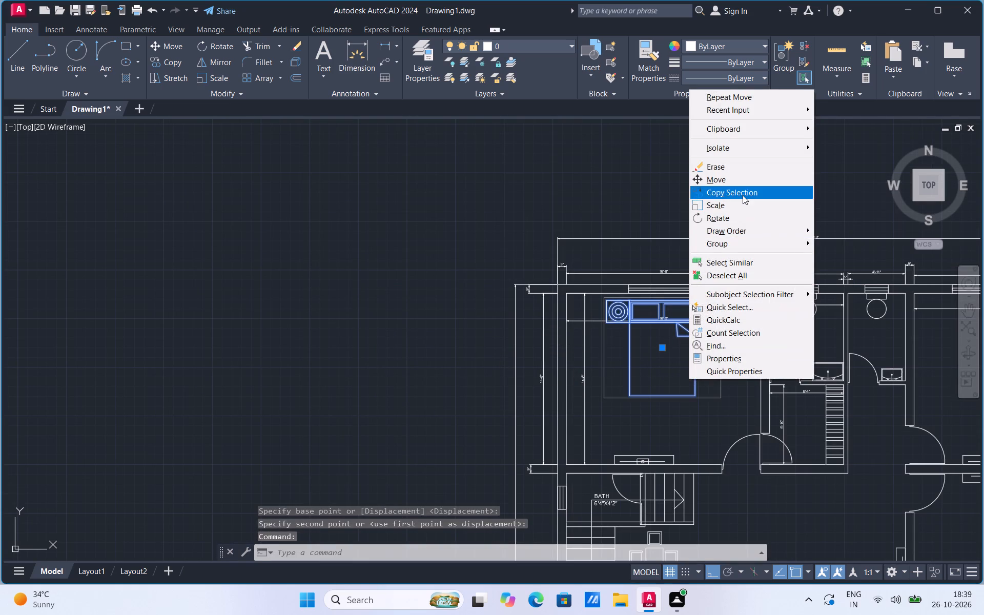
{"action": "left_click", "coordinate": [743, 195]}
{"action": "scroll", "coordinate": [279, 403], "scroll_direction": "down", "scroll_amount": 2}
{"action": "left_click", "coordinate": [413, 382]}
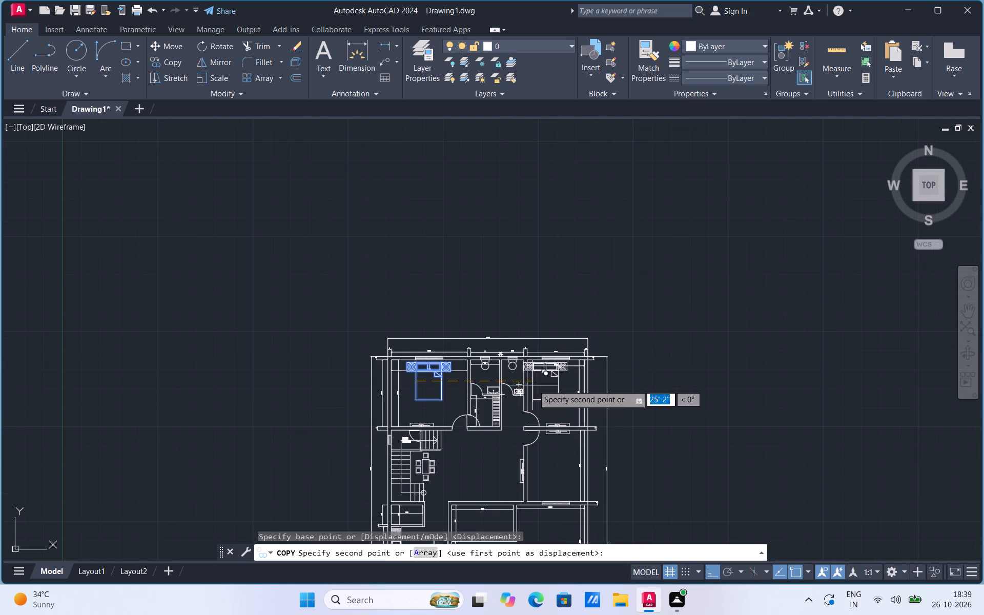
{"action": "scroll", "coordinate": [546, 383], "scroll_direction": "up", "scroll_amount": 2}
{"action": "left_click", "coordinate": [543, 381]}
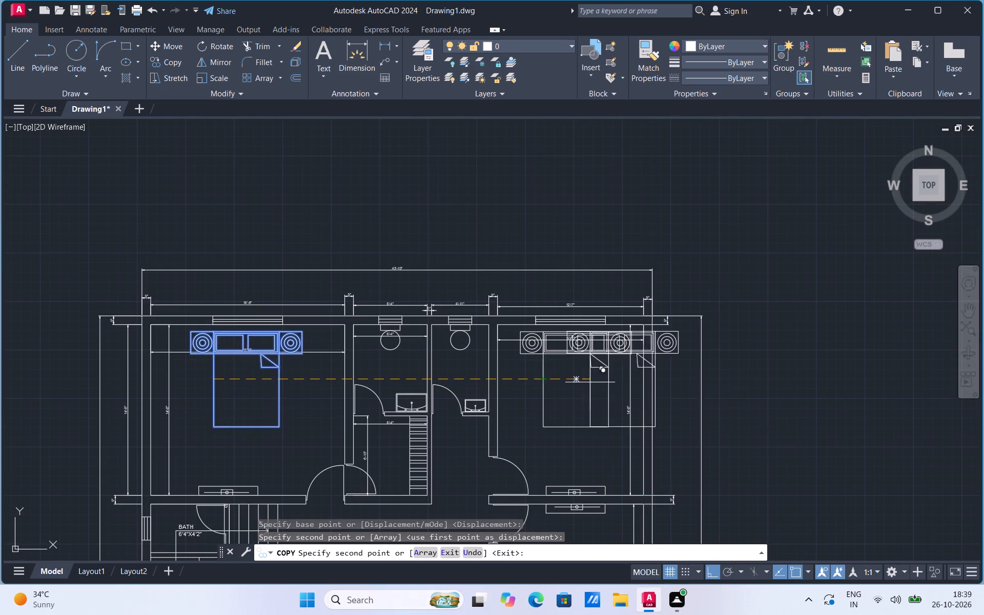
{"action": "scroll", "coordinate": [613, 376], "scroll_direction": "down", "scroll_amount": 1}
{"action": "key", "text": "Escape"}
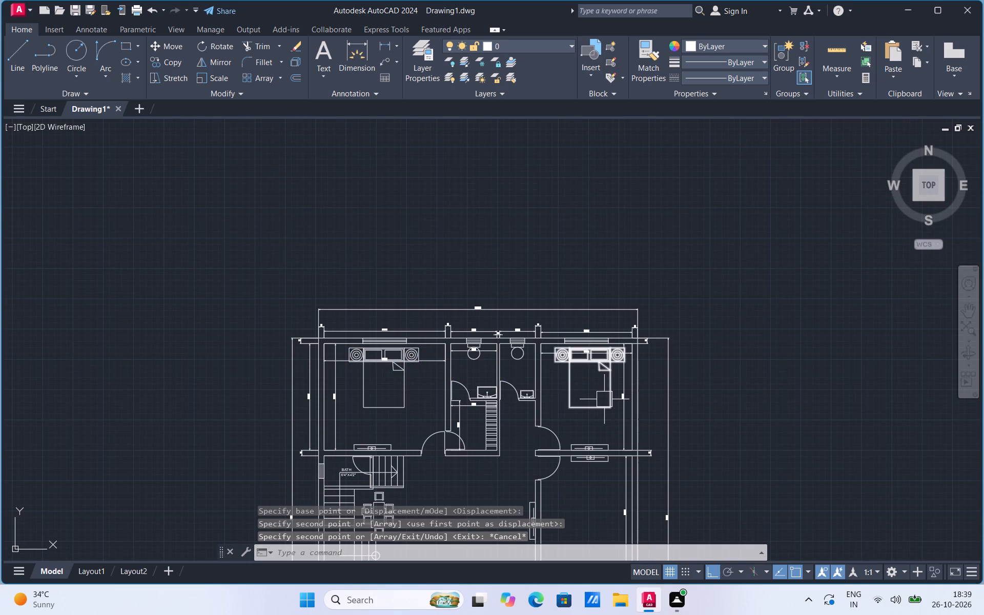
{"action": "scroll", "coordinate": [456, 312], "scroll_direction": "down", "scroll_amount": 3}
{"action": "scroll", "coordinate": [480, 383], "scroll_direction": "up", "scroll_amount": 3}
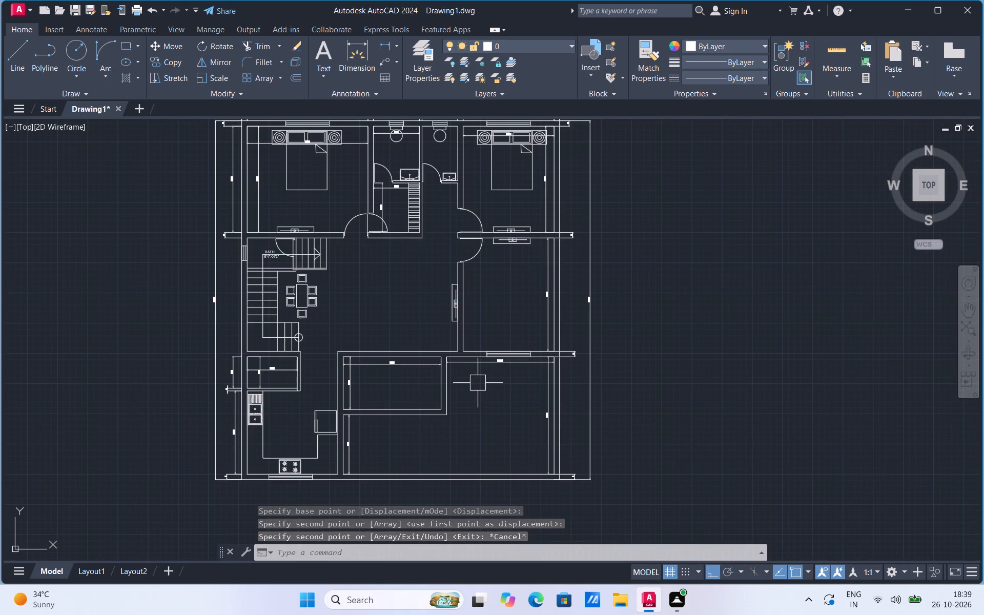
Copy the upper-right bedroom's bed group horizontally into the empty space right of the plan, about 26'-0" away.
{"action": "left_click", "coordinate": [516, 188]}
{"action": "right_click", "coordinate": [516, 188]}
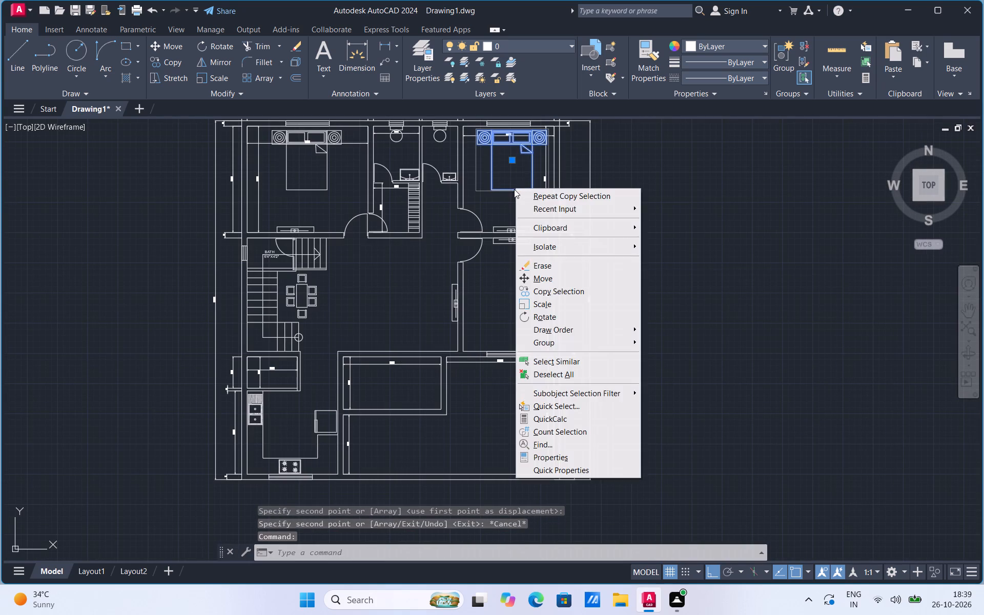
{"action": "left_click", "coordinate": [546, 293]}
{"action": "left_click", "coordinate": [520, 177]}
{"action": "left_click", "coordinate": [709, 198]}
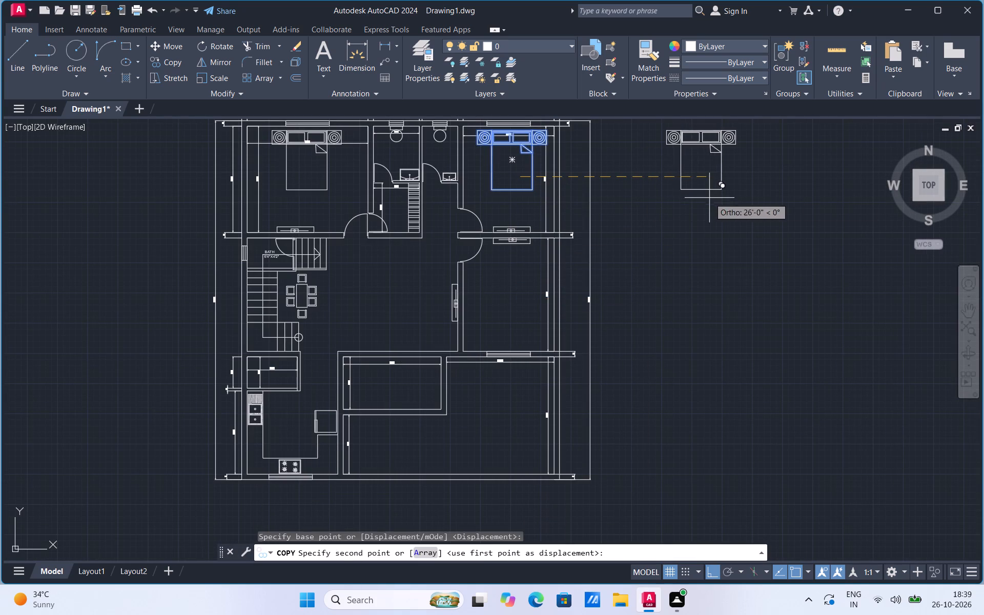
{"action": "key", "text": "Escape"}
Mirror the bed copy outside the plan about a horizontal line at its foot, erasing the source objects.
{"action": "left_click", "coordinate": [724, 191]}
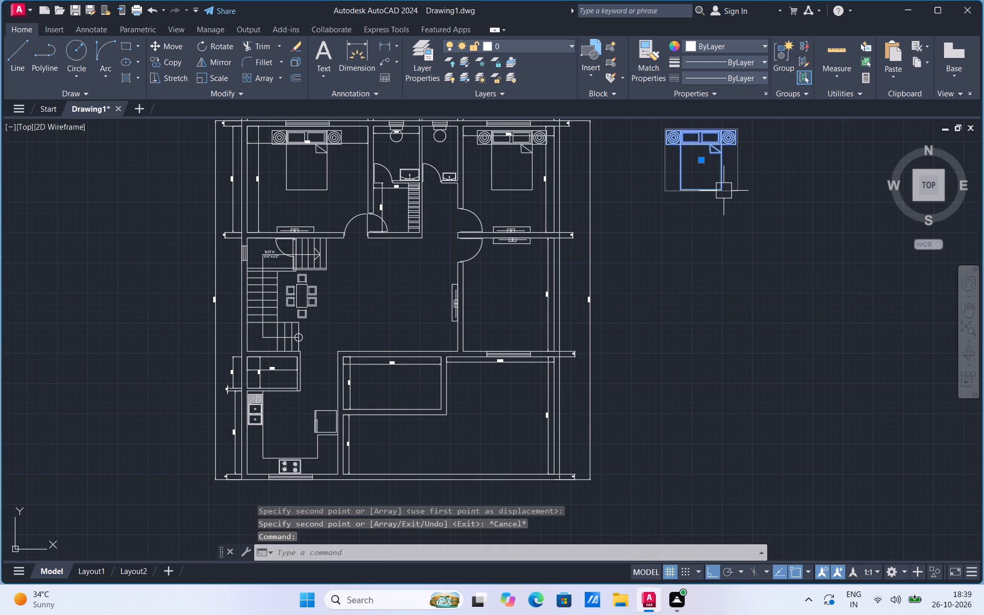
{"action": "key", "text": "m"}
{"action": "left_click", "coordinate": [769, 230]}
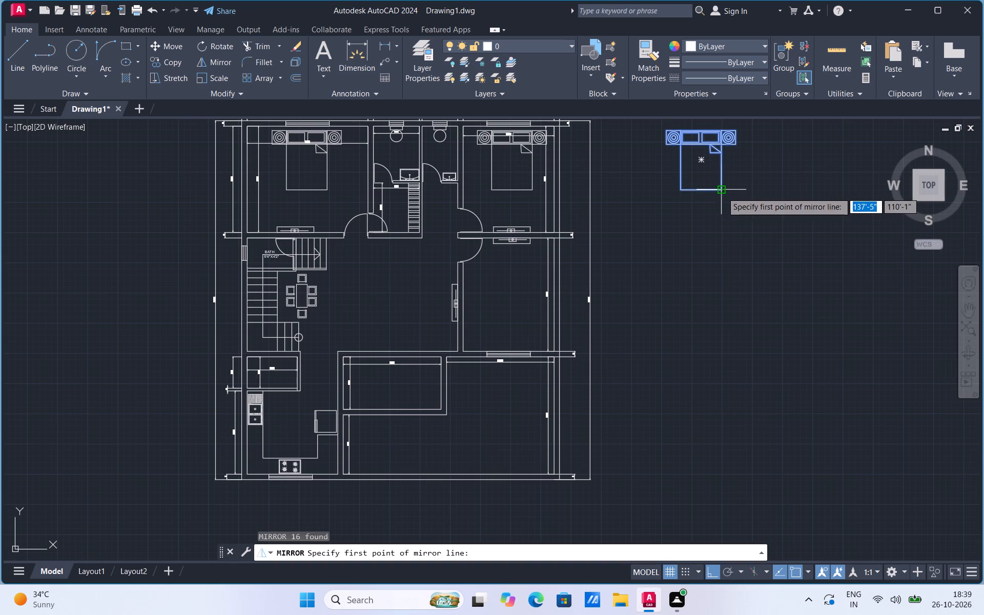
{"action": "left_click_drag", "start_coordinate": [722, 192], "coordinate": [723, 199]}
{"action": "left_click", "coordinate": [655, 216]}
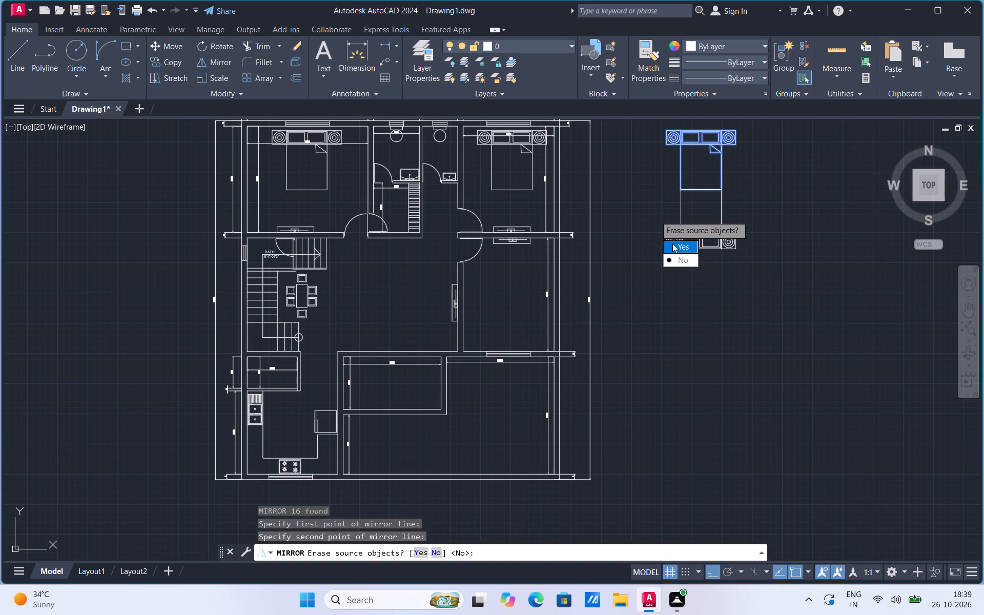
{"action": "left_click_drag", "start_coordinate": [672, 243], "coordinate": [655, 216]}
{"action": "left_click", "coordinate": [670, 217]}
Move the mirrored bed group into the bedroom below the upper-right one, with its head just above the window in the bottom wall.
{"action": "left_click", "coordinate": [682, 244]}
{"action": "right_click", "coordinate": [682, 244]}
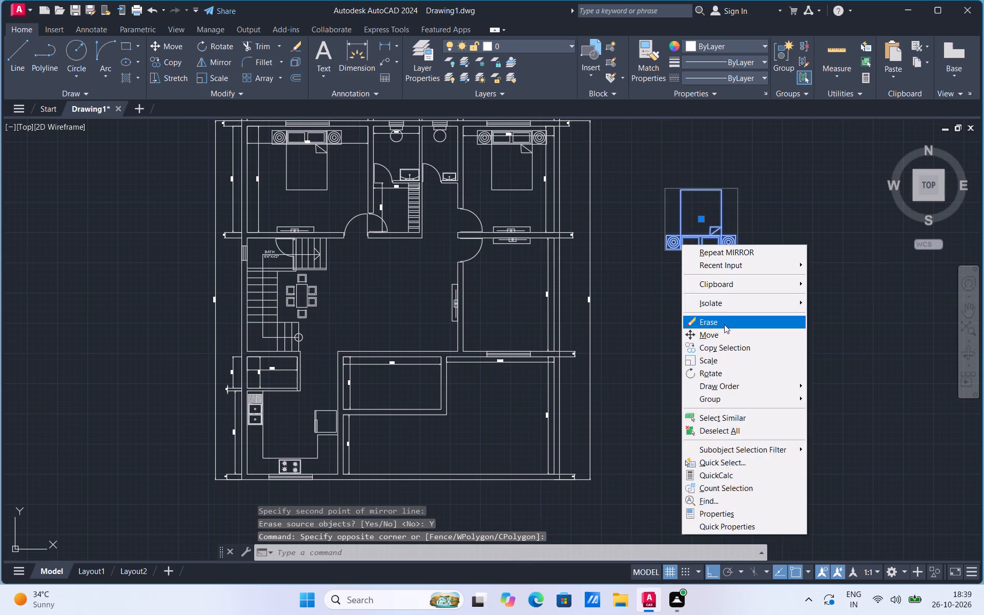
{"action": "left_click", "coordinate": [718, 335]}
{"action": "left_click", "coordinate": [704, 251]}
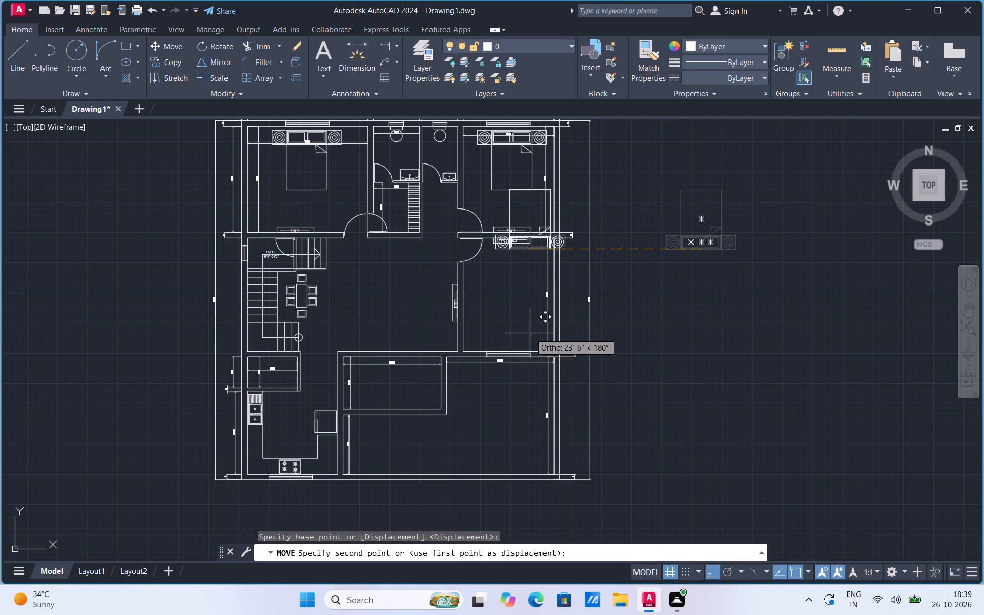
{"action": "left_click", "coordinate": [509, 340]}
{"action": "left_click", "coordinate": [529, 207]}
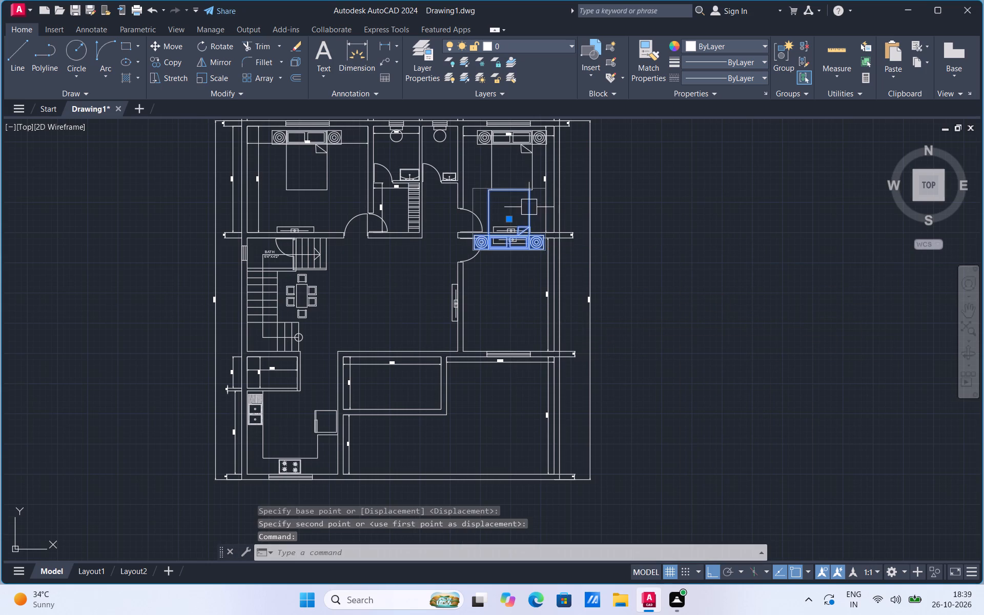
{"action": "right_click", "coordinate": [529, 207]}
{"action": "left_click", "coordinate": [558, 298]}
{"action": "left_click", "coordinate": [516, 252]}
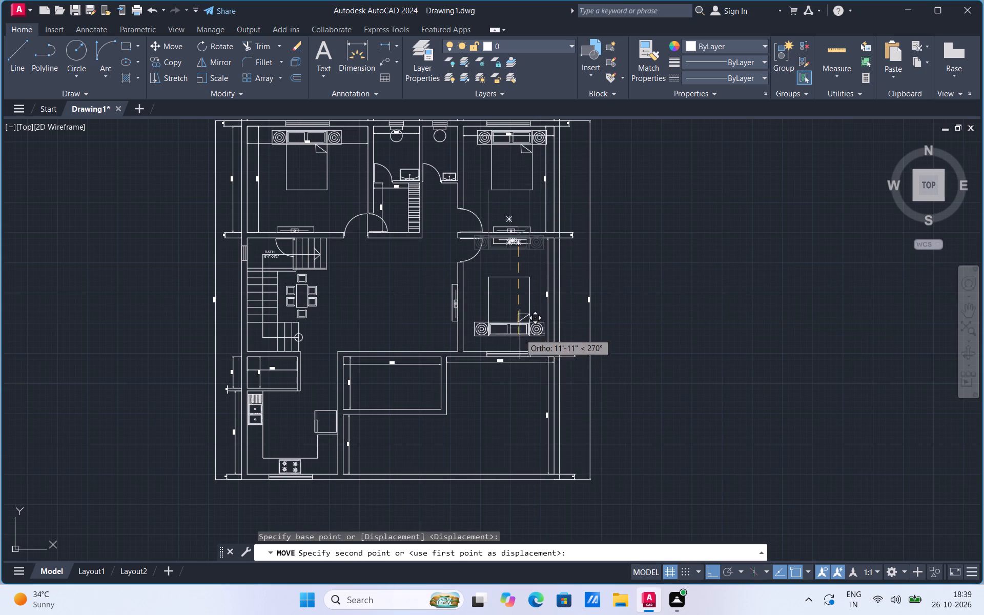
{"action": "scroll", "coordinate": [519, 343], "scroll_direction": "up", "scroll_amount": 2}
{"action": "left_click", "coordinate": [517, 352]}
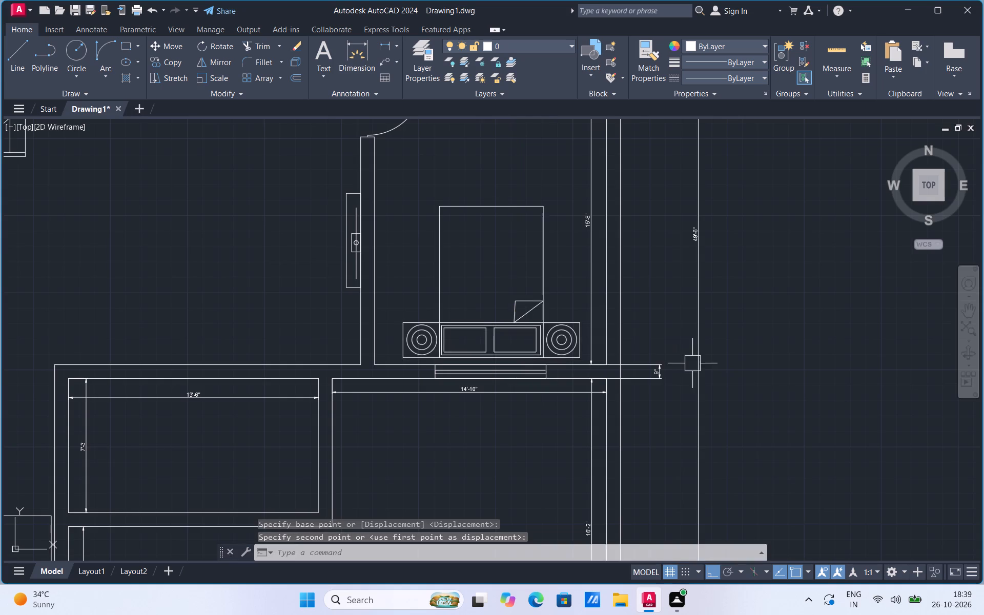
Draw a centre-table rectangle about 3'-8" by 3'-3" in the hall between the dining set and the TV unit.
{"action": "scroll", "coordinate": [694, 367], "scroll_direction": "down", "scroll_amount": 2}
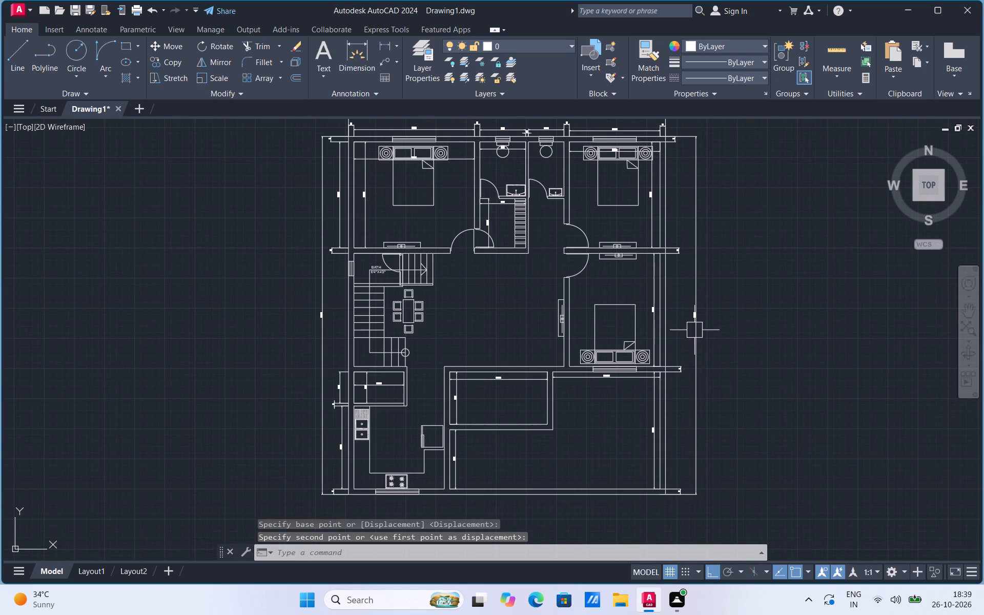
{"action": "scroll", "coordinate": [694, 330], "scroll_direction": "down", "scroll_amount": 1}
{"action": "scroll", "coordinate": [650, 366], "scroll_direction": "up", "scroll_amount": 2}
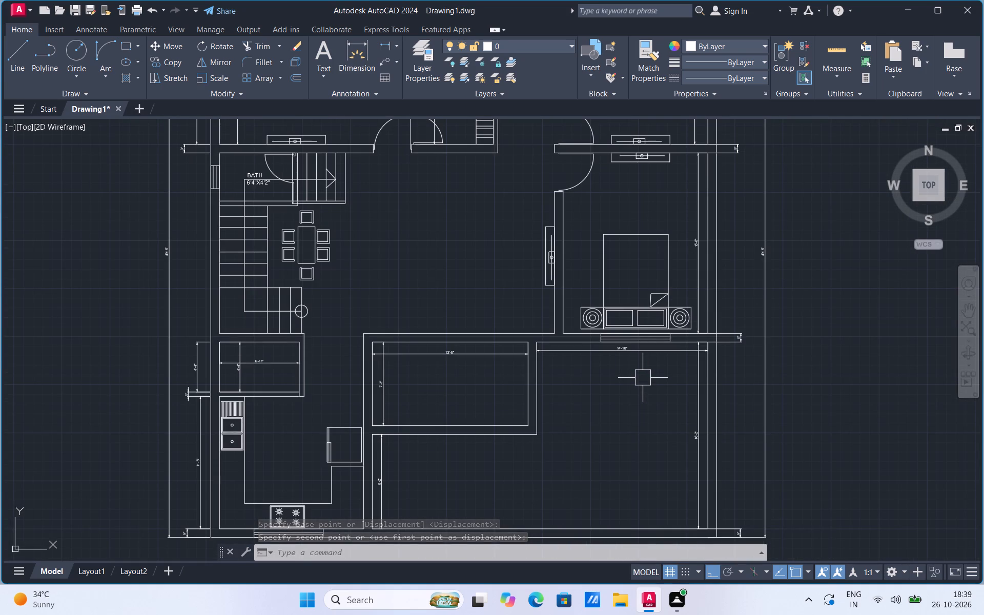
{"action": "scroll", "coordinate": [434, 208], "scroll_direction": "up", "scroll_amount": 1}
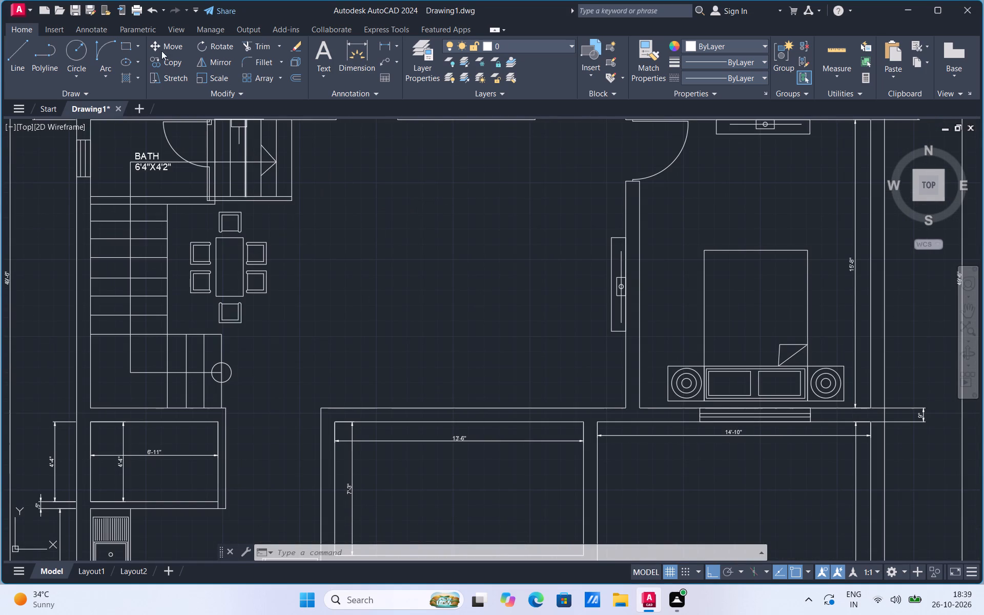
{"action": "left_click", "coordinate": [135, 47]}
{"action": "left_click", "coordinate": [132, 69]}
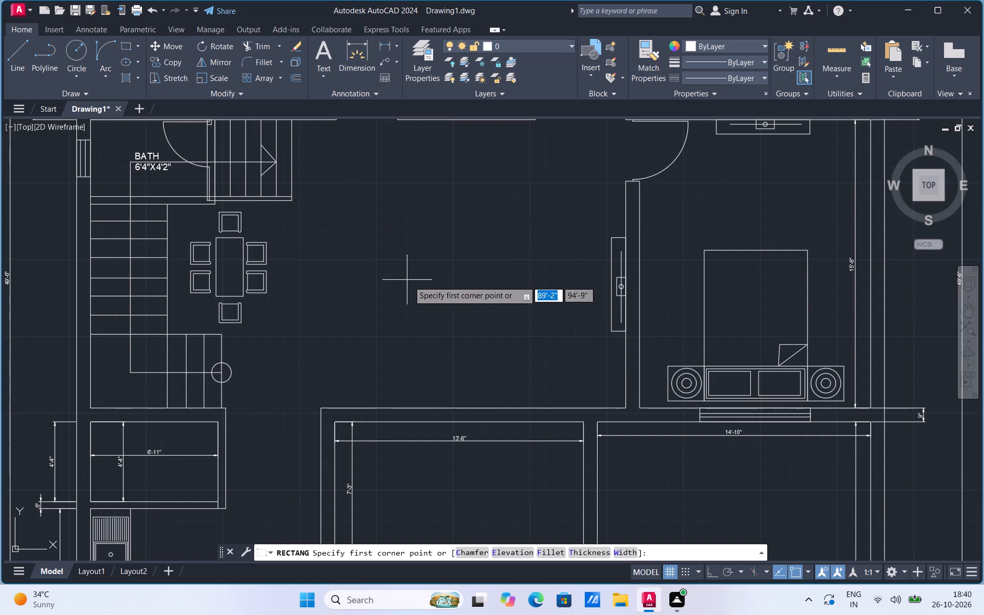
{"action": "left_click", "coordinate": [449, 328]}
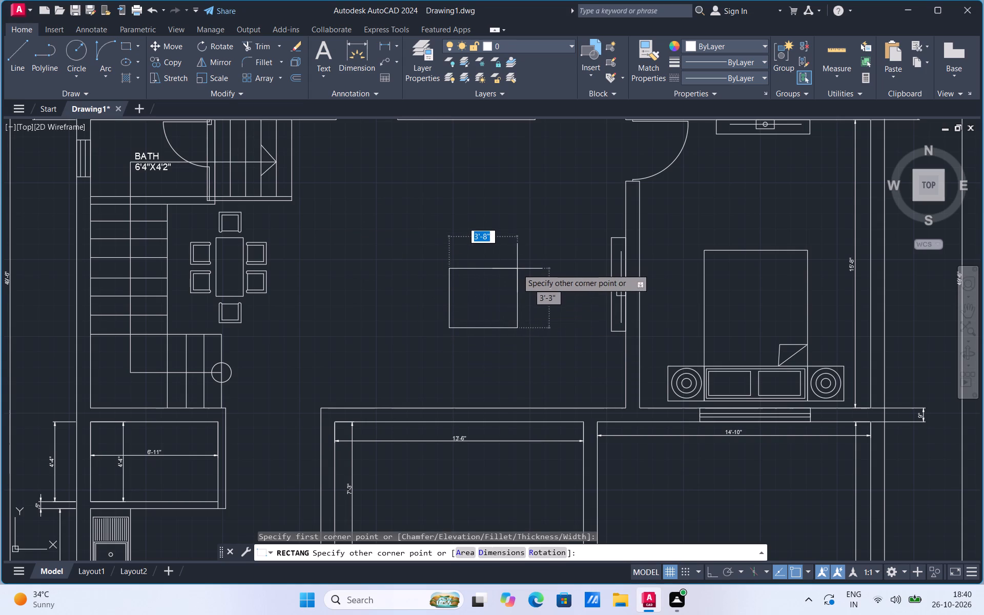
{"action": "left_click", "coordinate": [516, 270]}
Draw a horizontal sofa rectangle about 7'-2" long in the hall, above the centre table.
{"action": "left_click", "coordinate": [134, 45]}
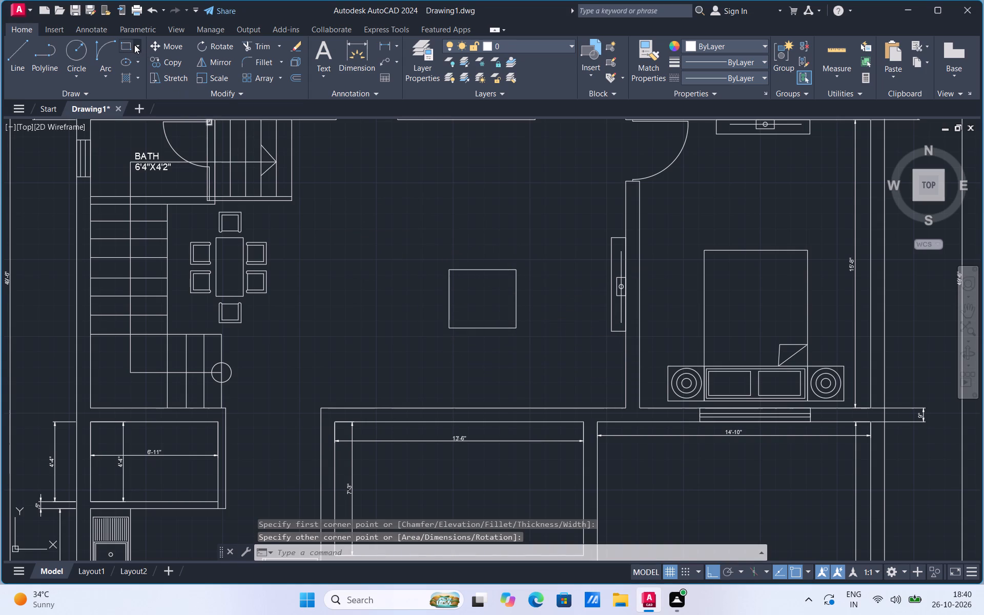
{"action": "left_click", "coordinate": [132, 68]}
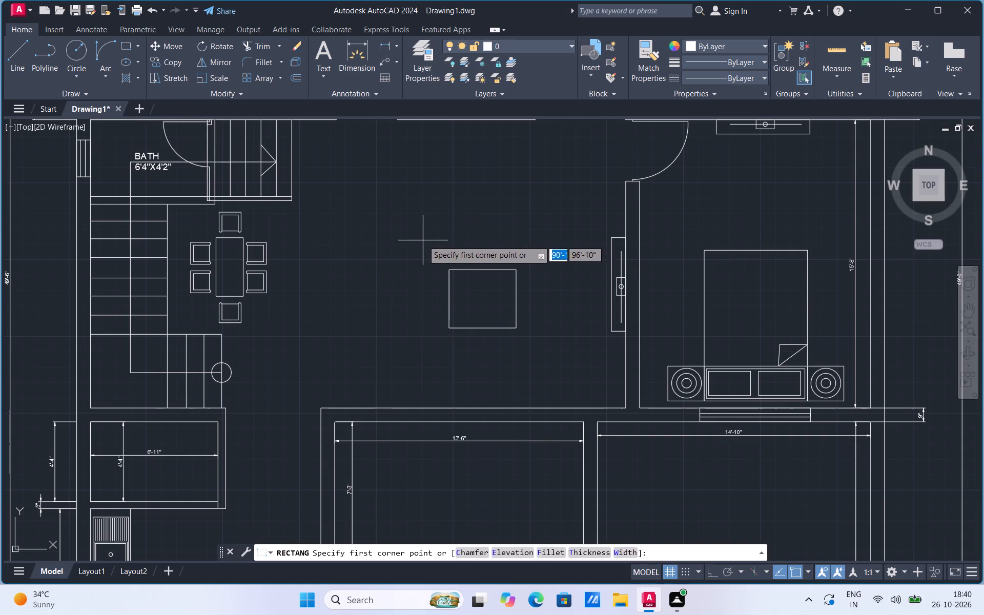
{"action": "left_click", "coordinate": [424, 241]}
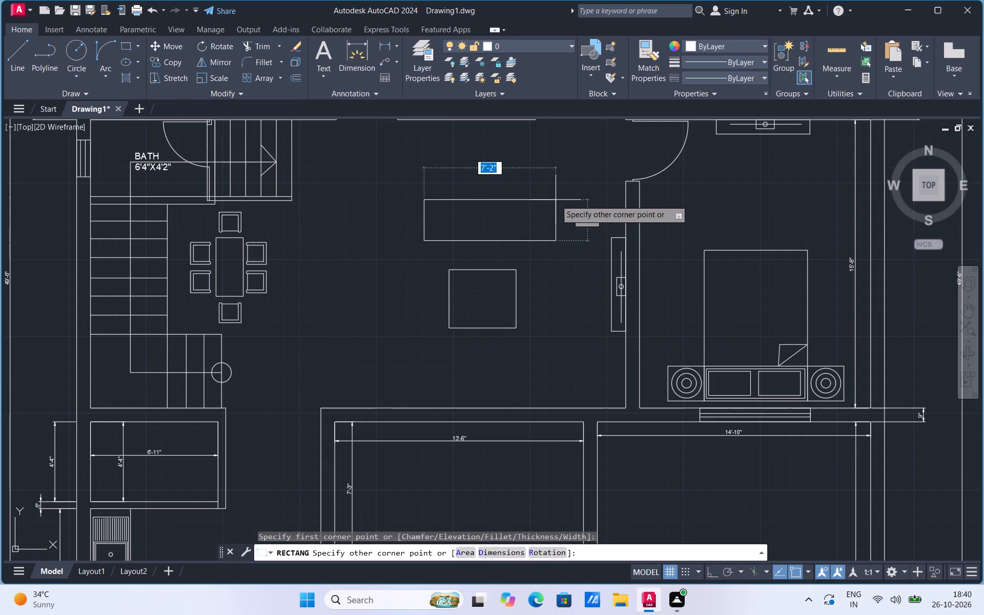
{"action": "left_click", "coordinate": [556, 200]}
Move the sofa rectangle left by about 5" to centre it over the table.
{"action": "left_click", "coordinate": [505, 241]}
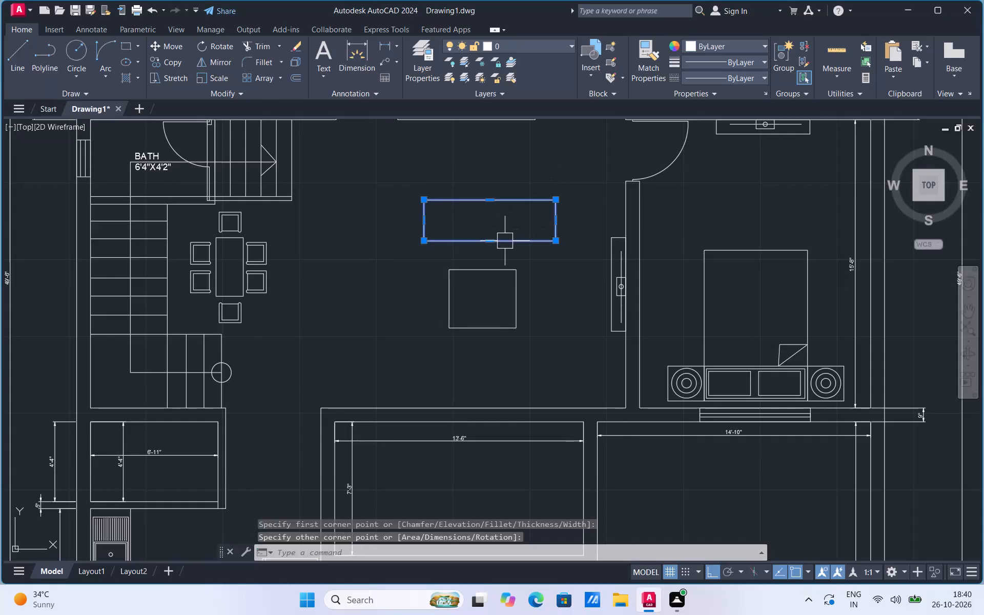
{"action": "right_click", "coordinate": [505, 241]}
{"action": "left_click", "coordinate": [540, 352]}
{"action": "left_click", "coordinate": [498, 238]}
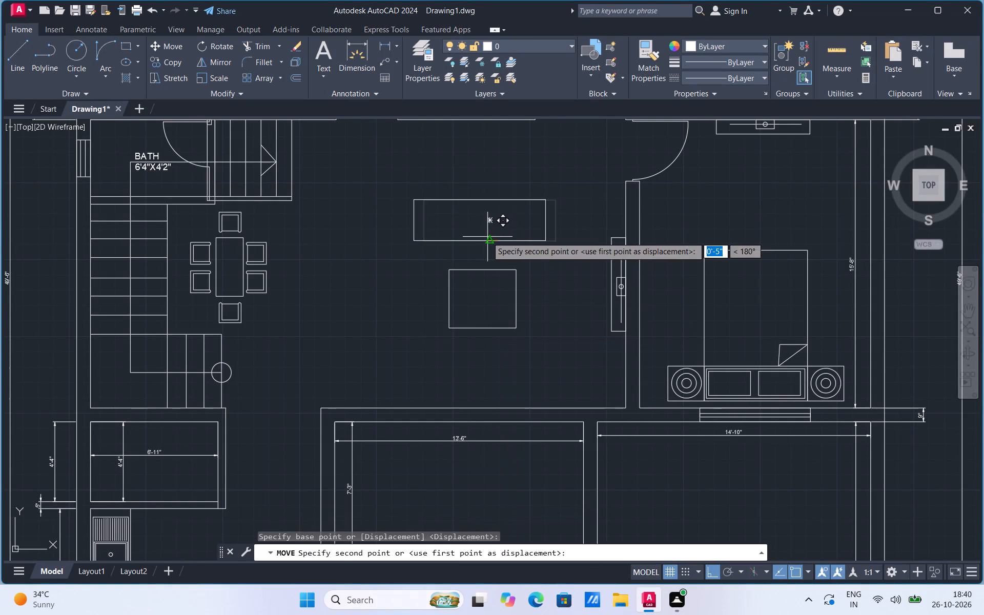
{"action": "left_click", "coordinate": [487, 238]}
Copy the sofa rectangle horizontally to the left, placing the copy just beside the original.
{"action": "left_click", "coordinate": [478, 244]}
{"action": "right_click", "coordinate": [478, 244]}
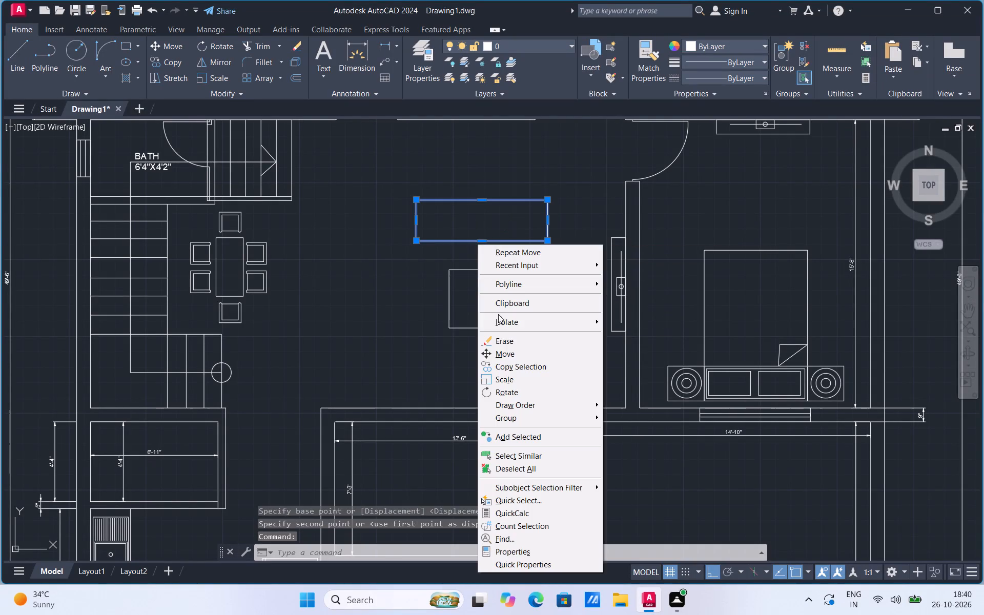
{"action": "left_click", "coordinate": [514, 368]}
{"action": "left_click", "coordinate": [470, 252]}
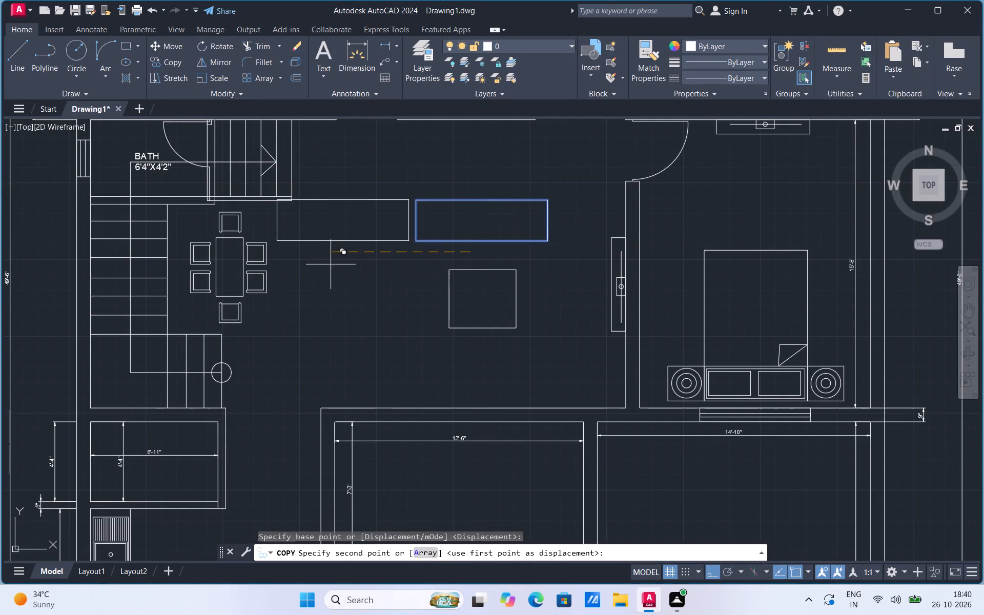
{"action": "left_click", "coordinate": [331, 264]}
{"action": "key", "text": "Escape"}
Rotate the left sofa copy a quarter turn about its right end so it stands vertically.
{"action": "left_click", "coordinate": [366, 243]}
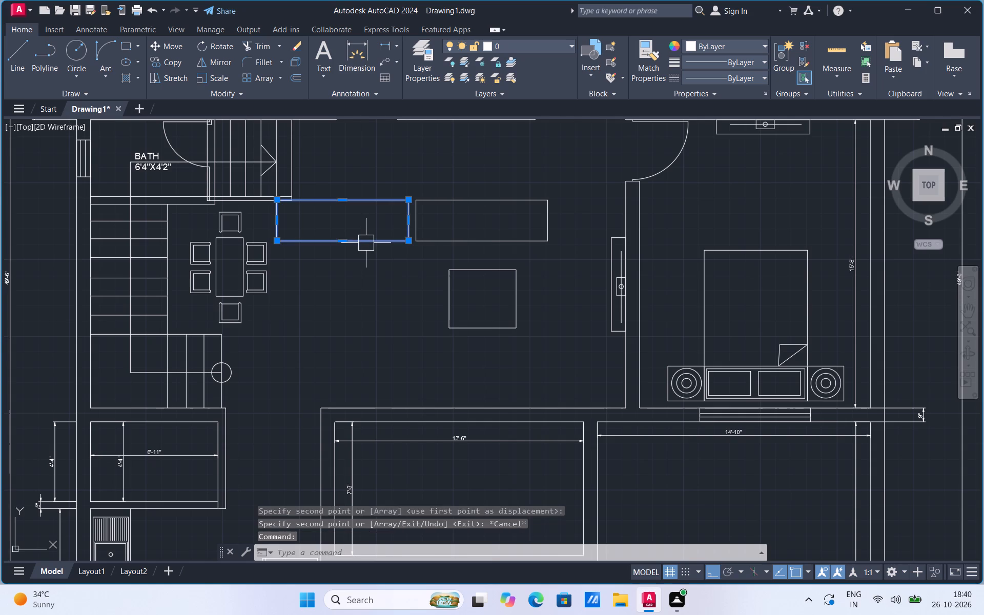
{"action": "right_click", "coordinate": [366, 243]}
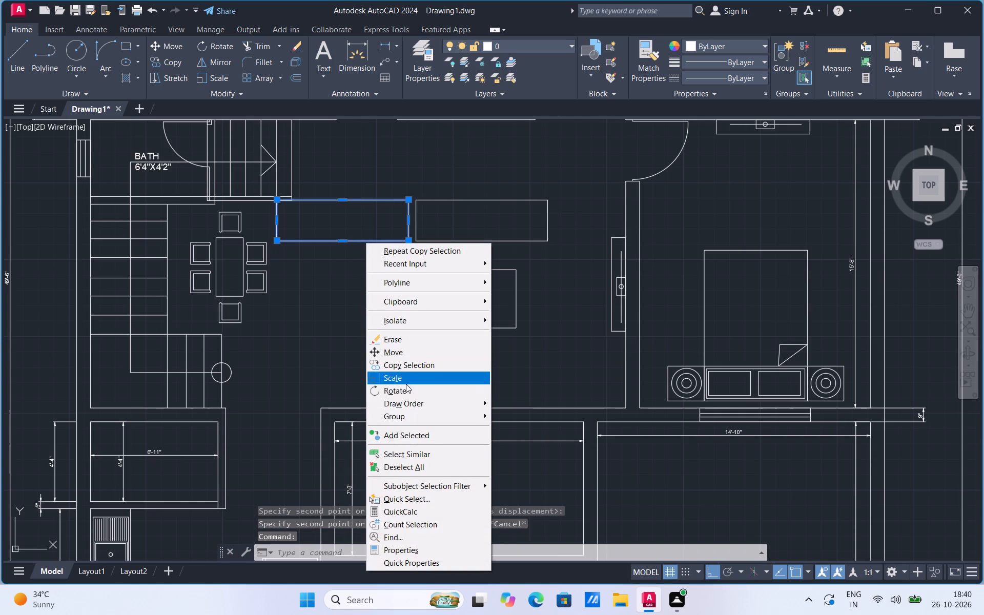
{"action": "left_click", "coordinate": [406, 388]}
{"action": "left_click", "coordinate": [408, 234]}
{"action": "left_click", "coordinate": [394, 270]}
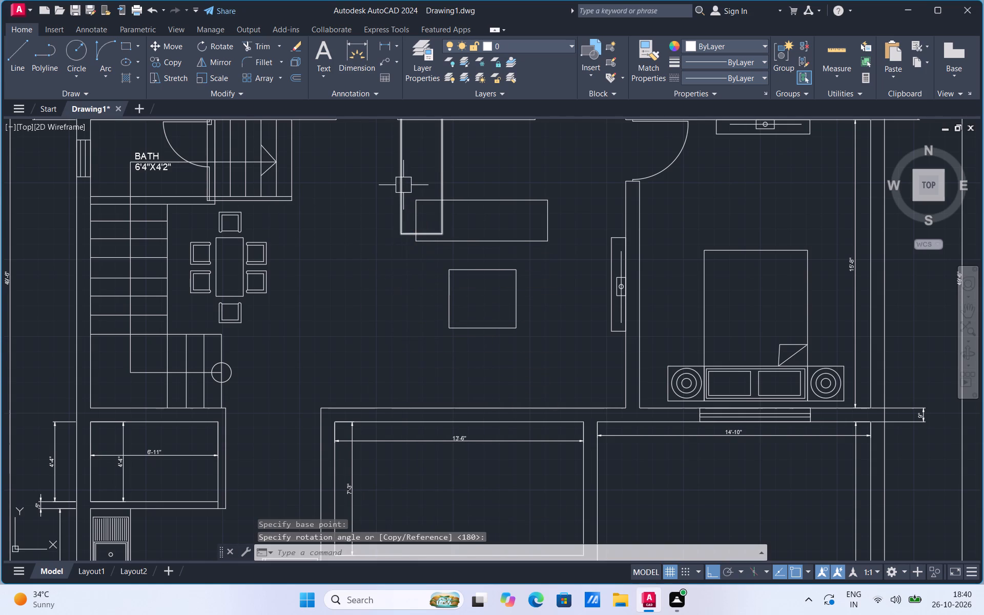
Move the vertical sofa rectangle down and left so it stands beside the centre table, leaving a gap between them.
{"action": "left_click", "coordinate": [403, 184]}
{"action": "right_click", "coordinate": [403, 184]}
{"action": "left_click", "coordinate": [457, 293]}
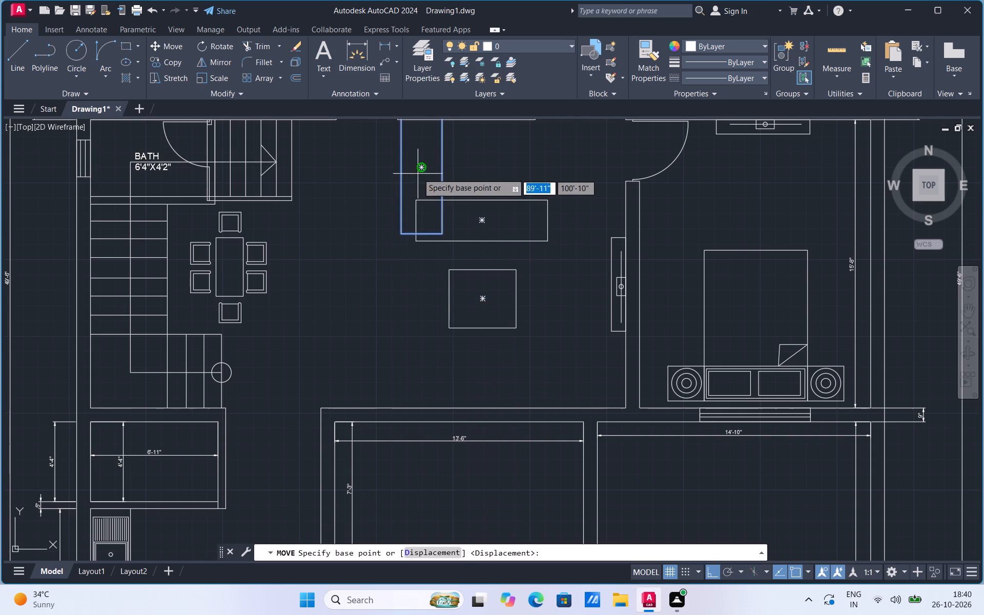
{"action": "left_click", "coordinate": [417, 171]}
{"action": "left_click", "coordinate": [401, 313]}
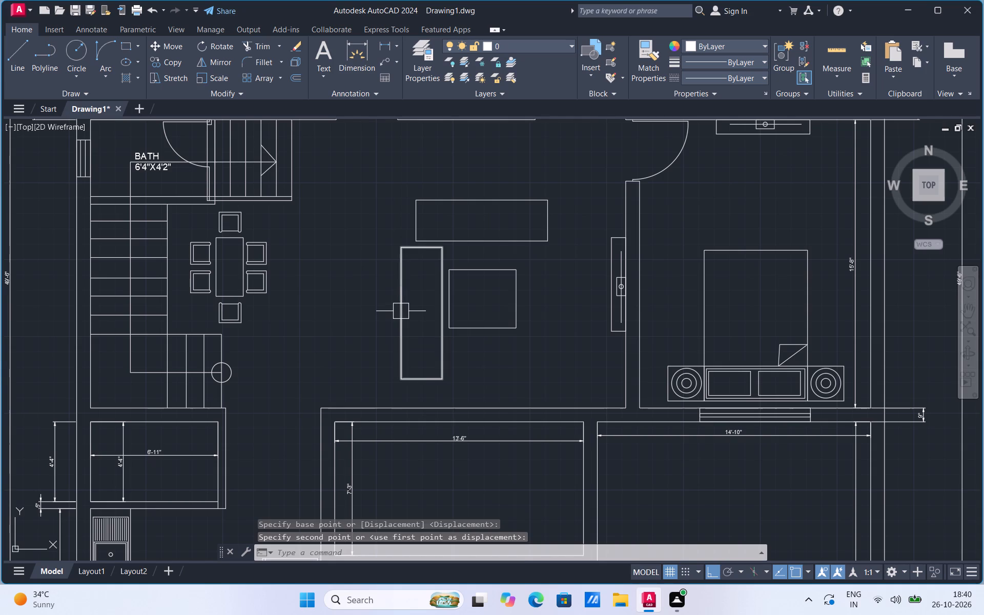
{"action": "left_click", "coordinate": [401, 311]}
{"action": "right_click", "coordinate": [401, 311]}
{"action": "left_click", "coordinate": [426, 362]}
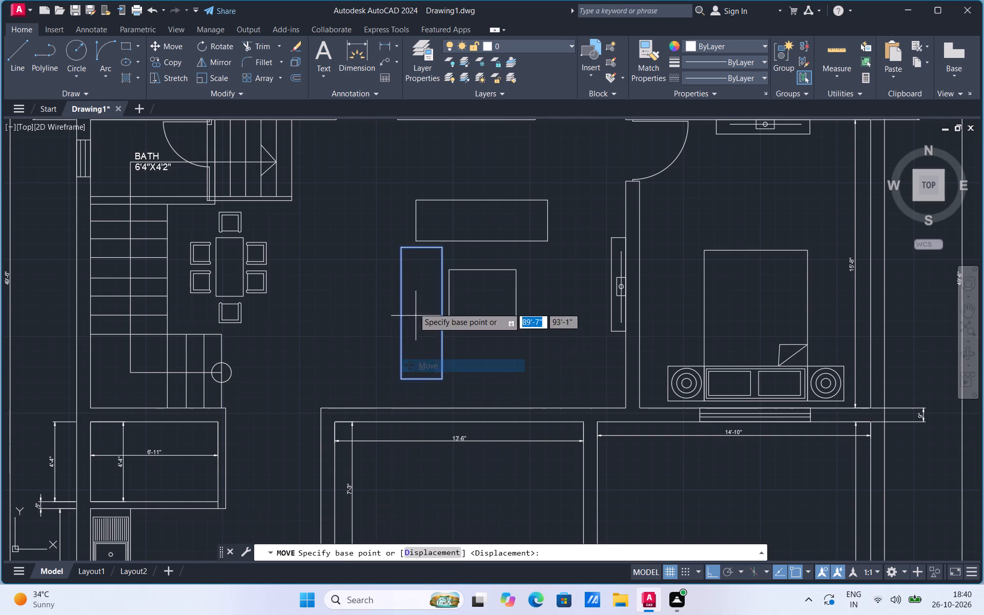
{"action": "left_click", "coordinate": [414, 306]}
{"action": "left_click", "coordinate": [366, 303]}
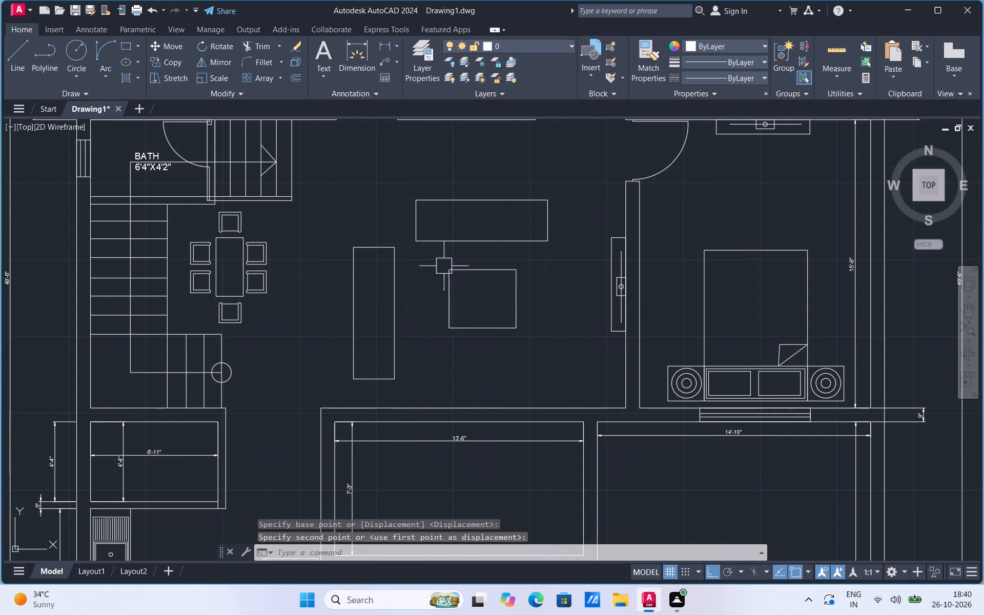
Draw a thin backrest rectangle about 7'-2" long along the upper edge of the horizontal sofa.
{"action": "scroll", "coordinate": [497, 200], "scroll_direction": "up", "scroll_amount": 1}
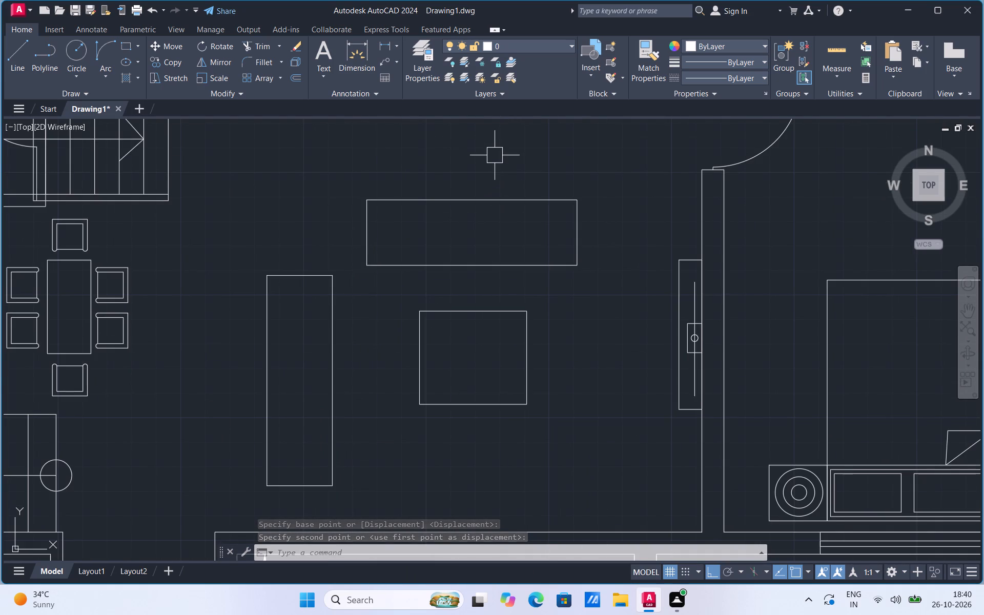
{"action": "scroll", "coordinate": [495, 155], "scroll_direction": "up", "scroll_amount": 1}
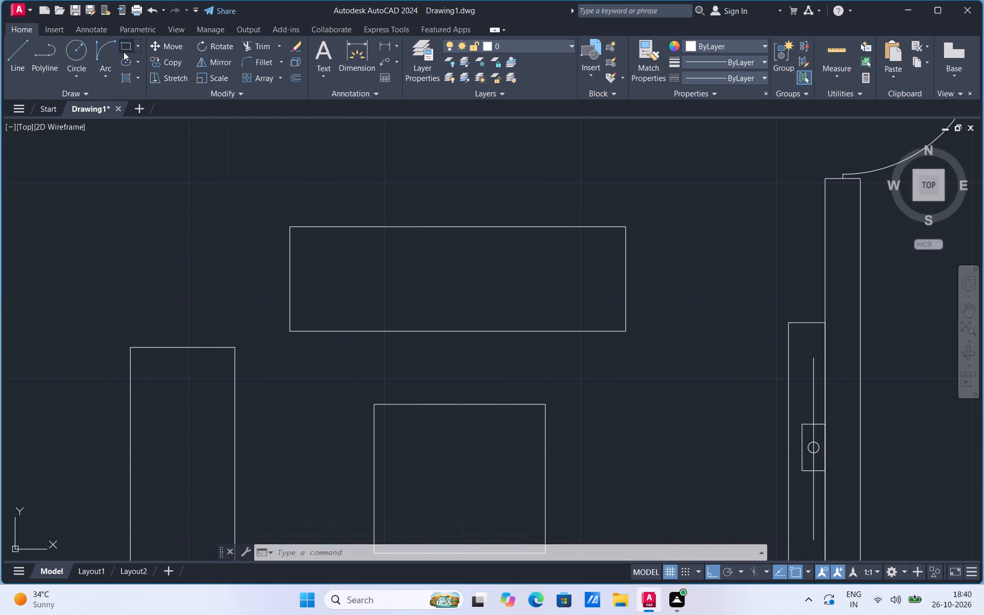
{"action": "left_click", "coordinate": [136, 48]}
{"action": "left_click", "coordinate": [135, 66]}
{"action": "left_click", "coordinate": [292, 226]}
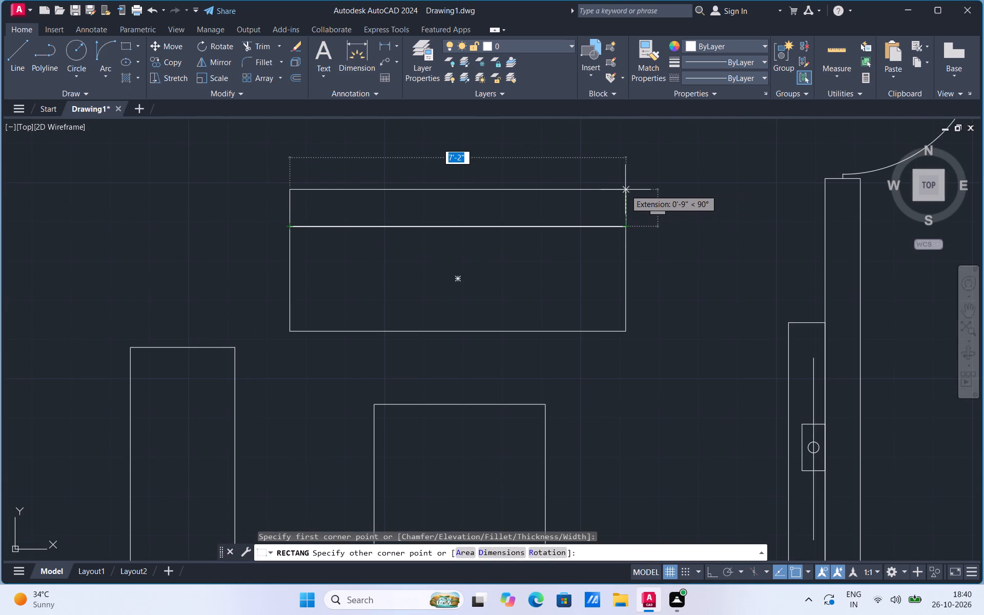
{"action": "left_click", "coordinate": [625, 200]}
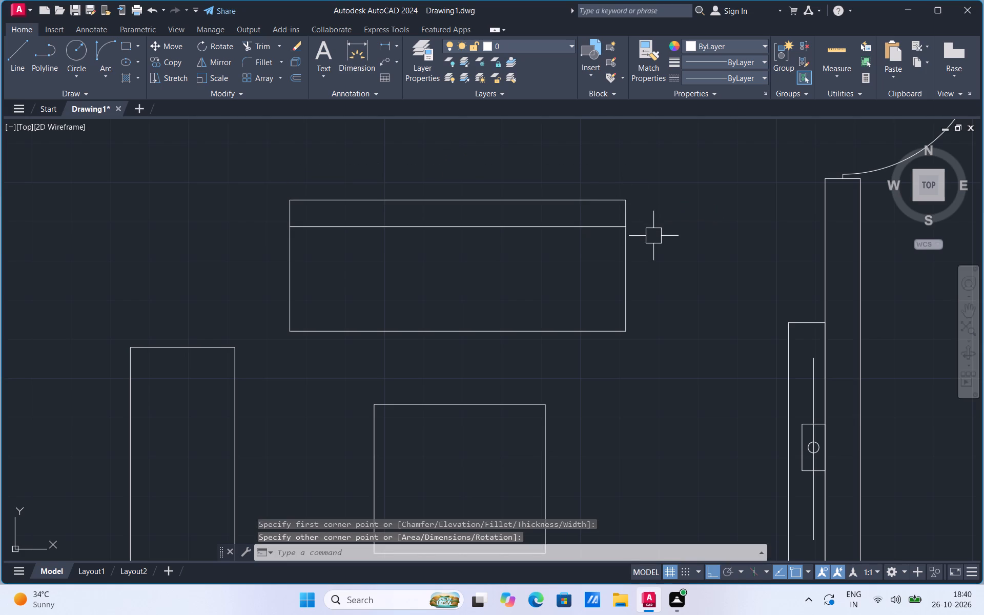
Explode the backrest rectangle of the horizontal sofa and delete its lower edge line overlapping the seat's upper edge.
{"action": "left_click", "coordinate": [319, 223]}
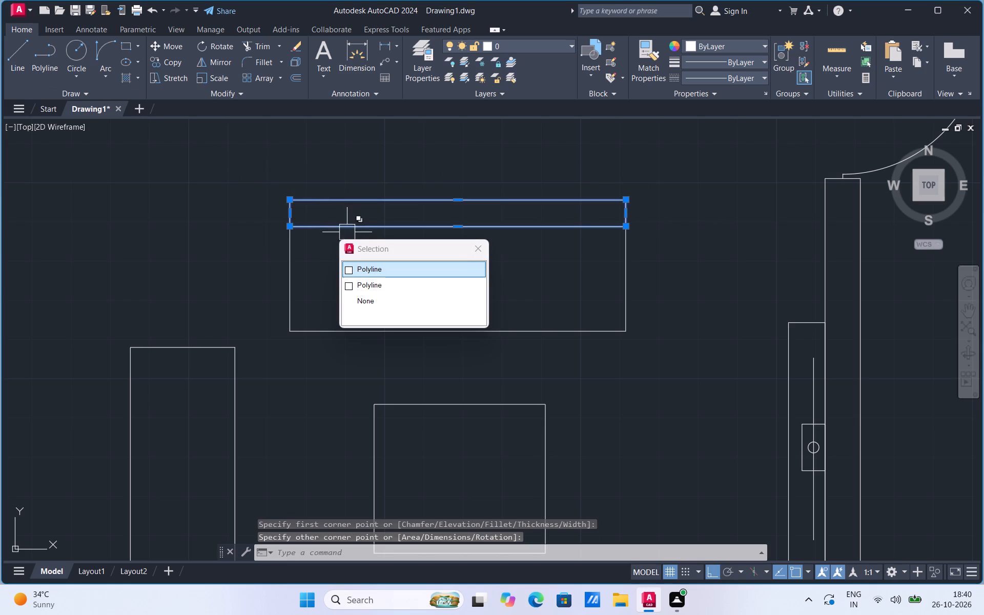
{"action": "key", "text": "e"}
{"action": "key", "text": "Escape"}
{"action": "left_click", "coordinate": [354, 198]}
{"action": "key", "text": "e"}
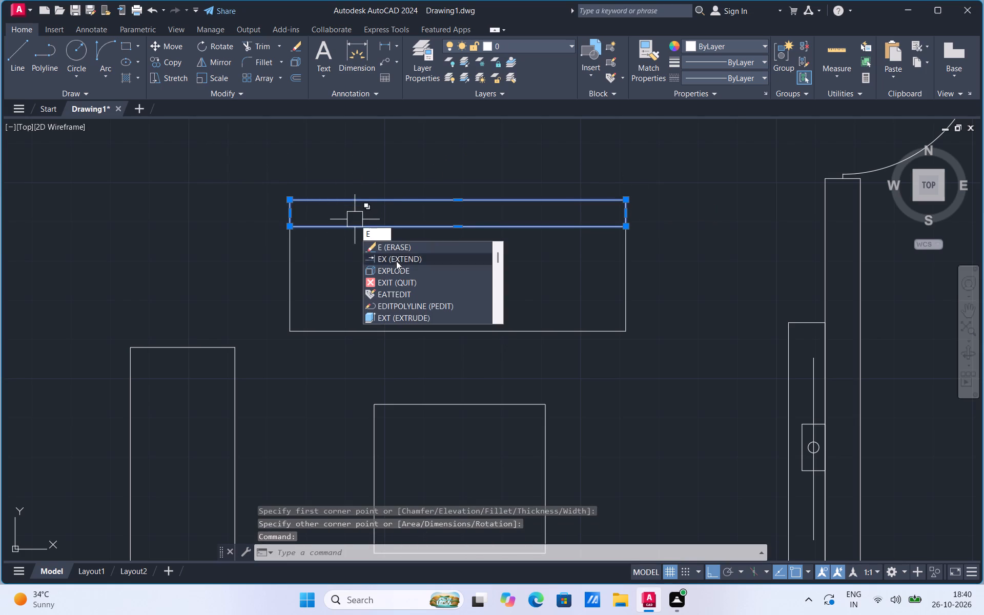
{"action": "left_click_drag", "start_coordinate": [392, 272], "coordinate": [385, 261]}
{"action": "left_click", "coordinate": [379, 226]}
{"action": "key", "text": "Delete"}
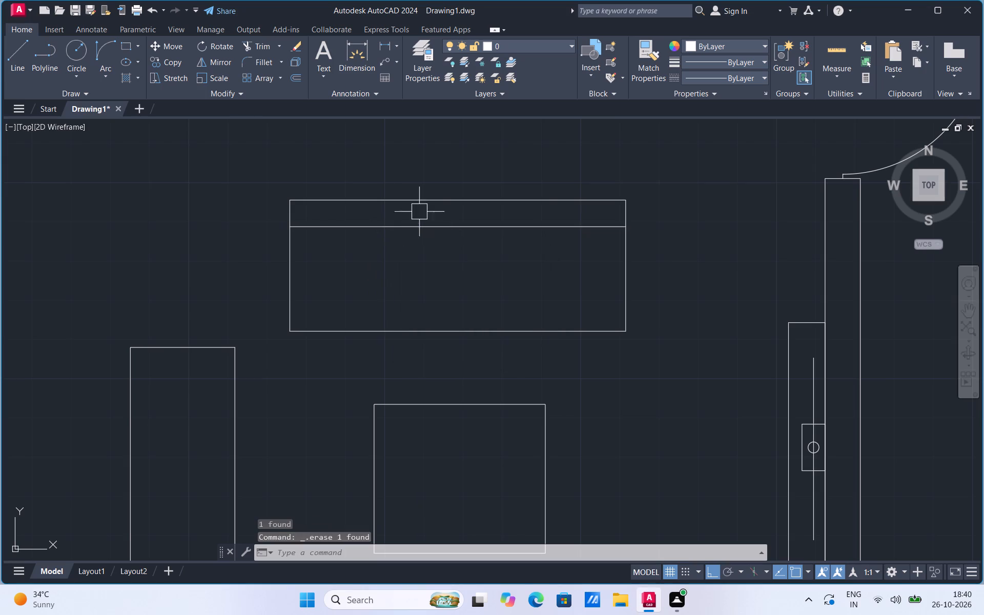
Draw a downward-bowing Start, End, Direction arc along the backrest's upper edge, starting at its upper-left corner.
{"action": "scroll", "coordinate": [392, 190], "scroll_direction": "up", "scroll_amount": 1}
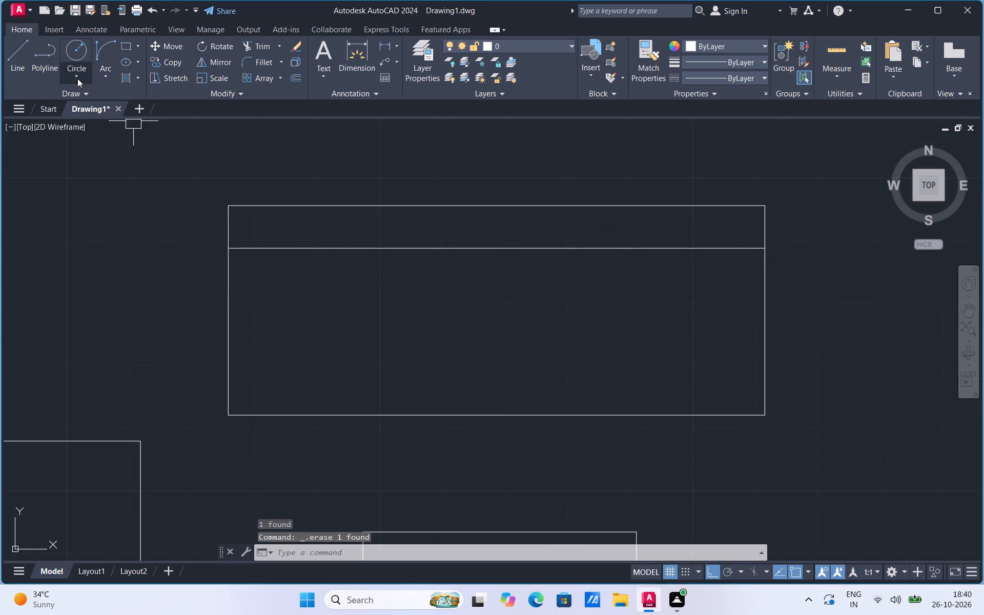
{"action": "left_click", "coordinate": [77, 78]}
{"action": "left_click", "coordinate": [106, 76]}
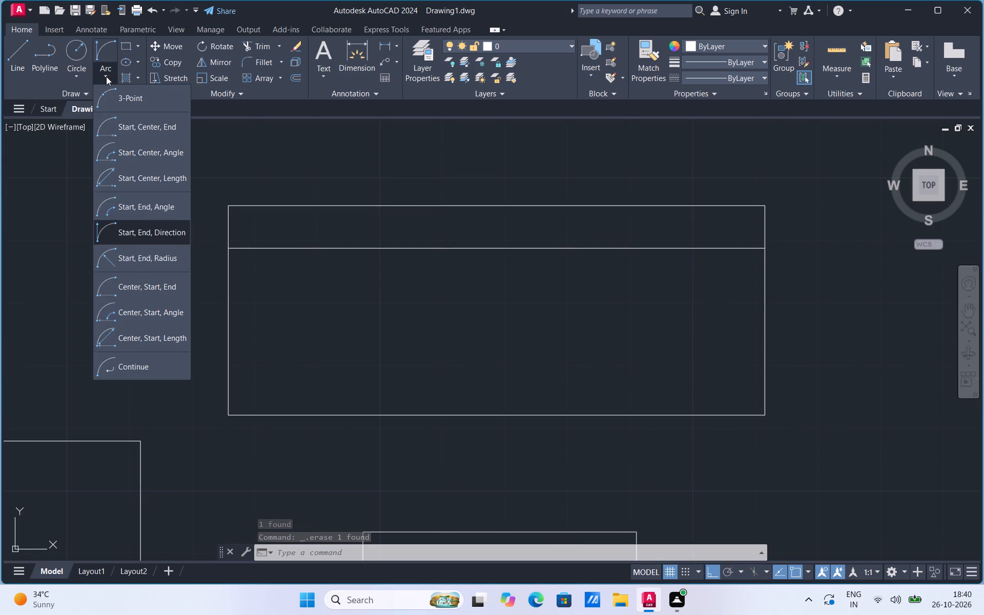
{"action": "left_click", "coordinate": [123, 235]}
{"action": "left_click", "coordinate": [230, 208]}
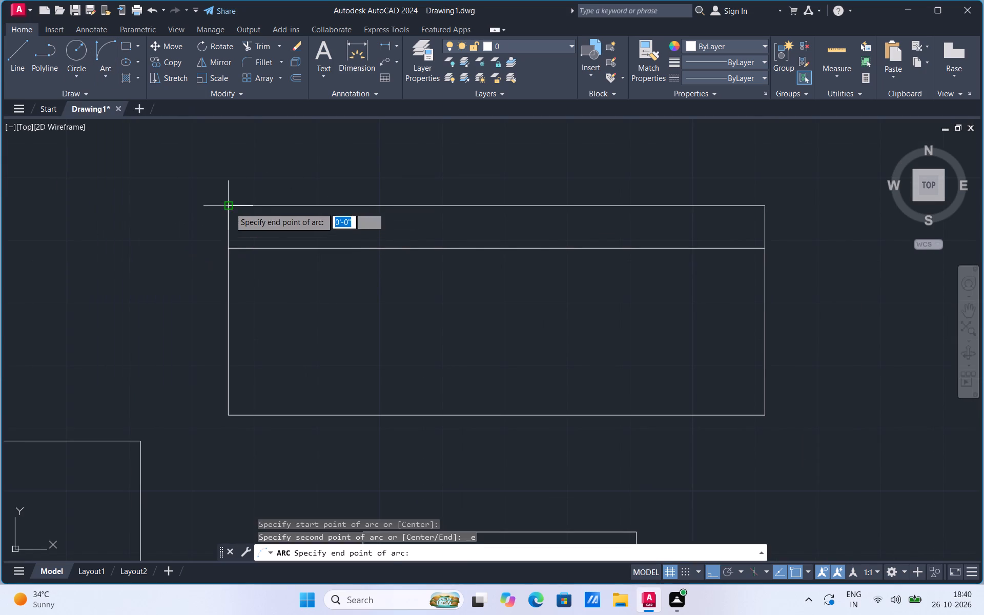
{"action": "left_click", "coordinate": [386, 202]}
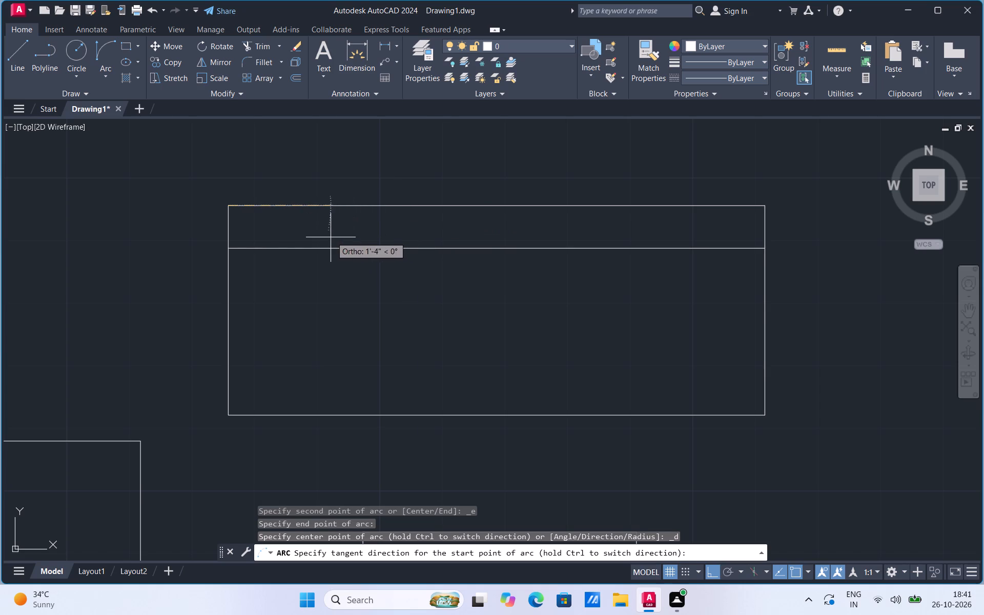
{"action": "left_click", "coordinate": [300, 252]}
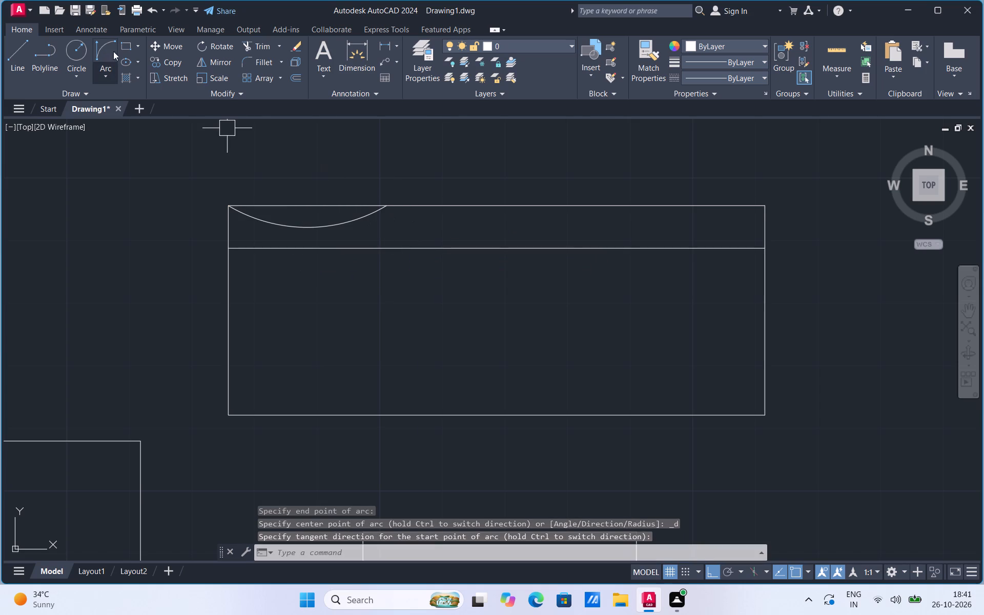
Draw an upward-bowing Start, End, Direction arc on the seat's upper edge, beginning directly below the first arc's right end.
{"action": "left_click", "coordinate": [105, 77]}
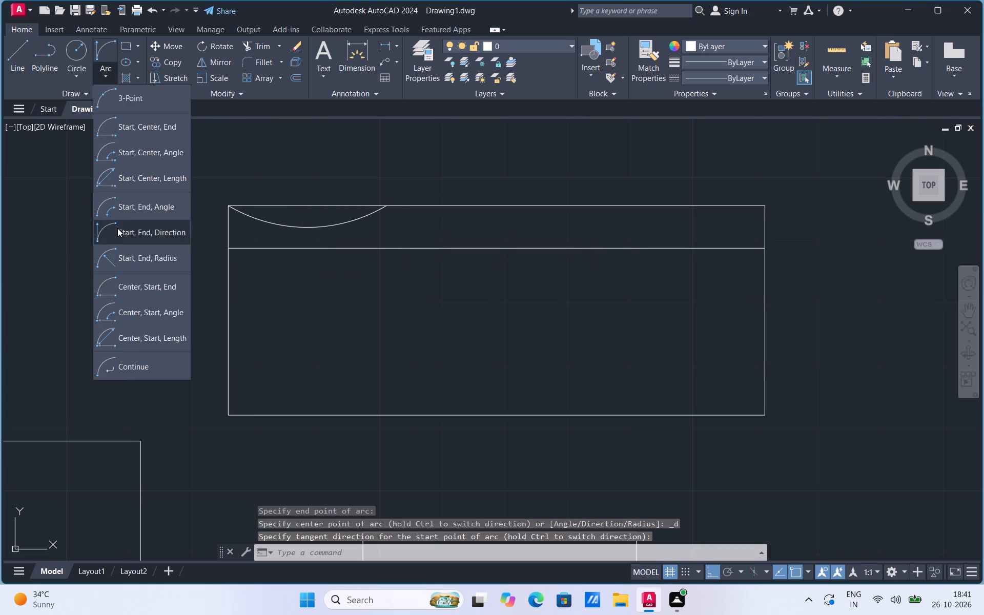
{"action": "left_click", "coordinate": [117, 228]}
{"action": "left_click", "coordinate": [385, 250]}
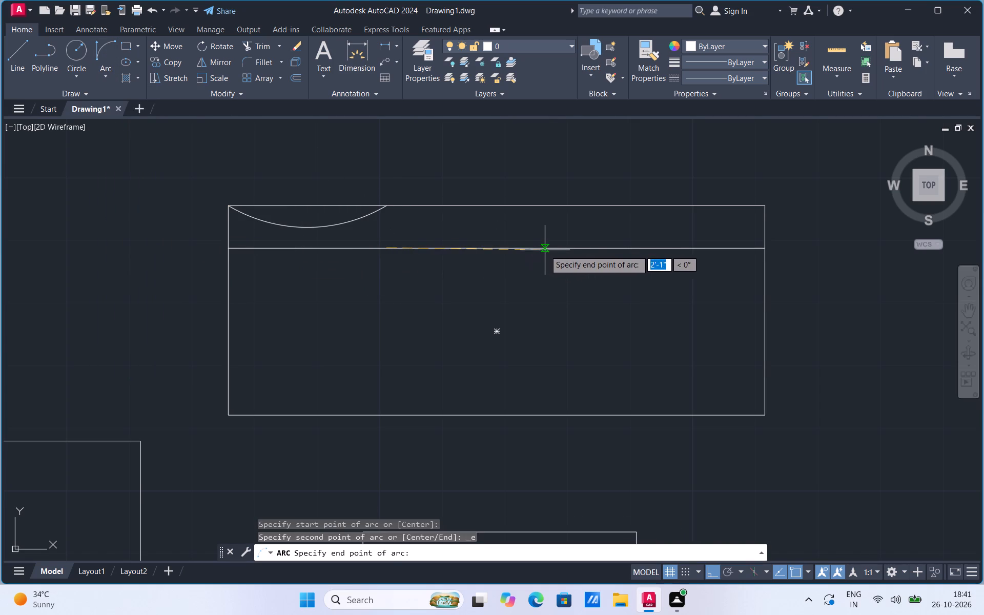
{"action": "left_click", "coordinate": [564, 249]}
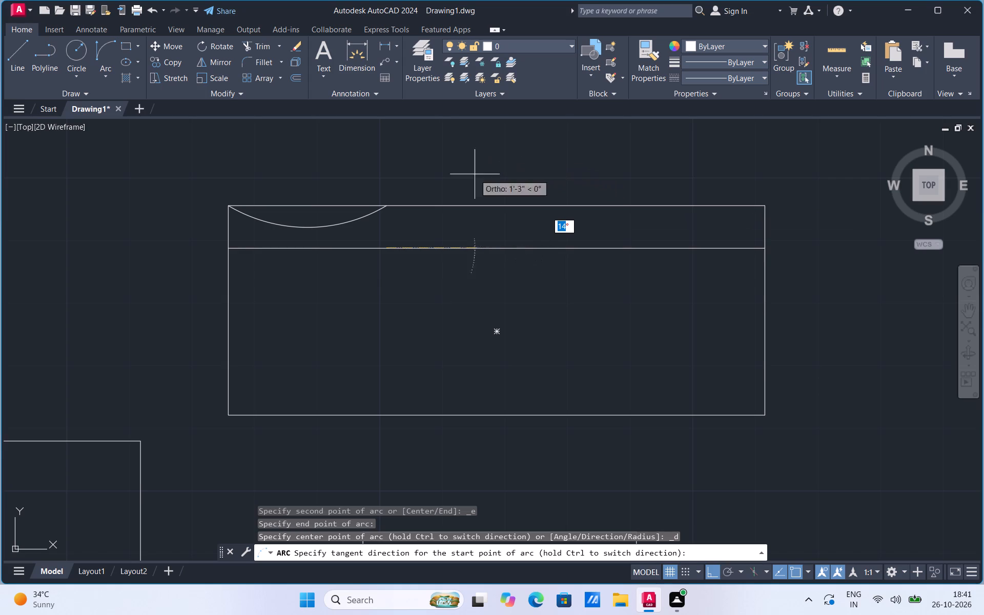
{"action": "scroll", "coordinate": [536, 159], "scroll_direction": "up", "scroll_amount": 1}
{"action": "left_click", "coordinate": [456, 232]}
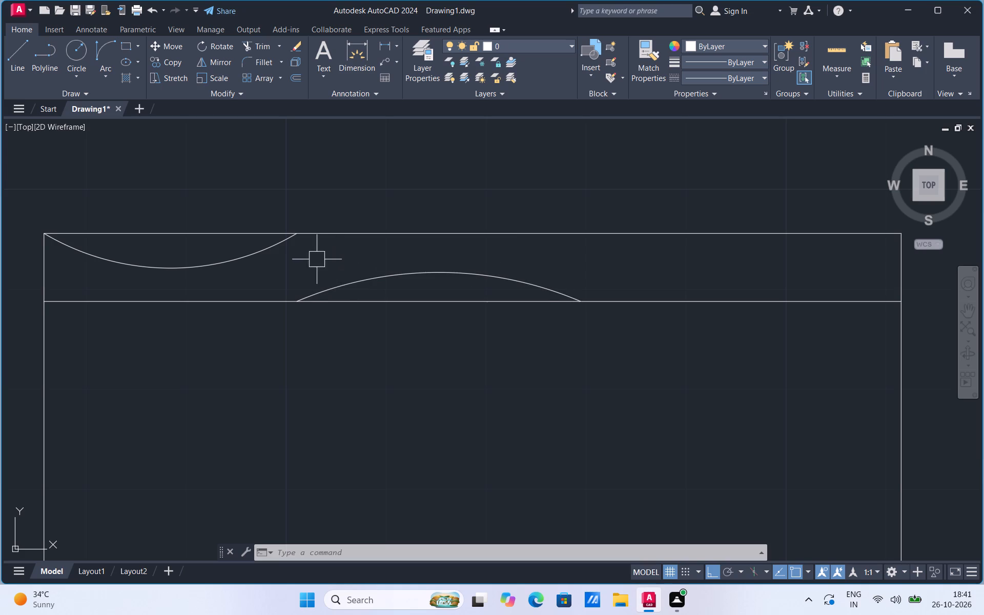
Copy the downward-bowing arc three times across the backrest: one near its right end and two around its middle.
{"action": "left_click", "coordinate": [273, 252]}
{"action": "right_click", "coordinate": [273, 252]}
{"action": "left_click", "coordinate": [303, 356]}
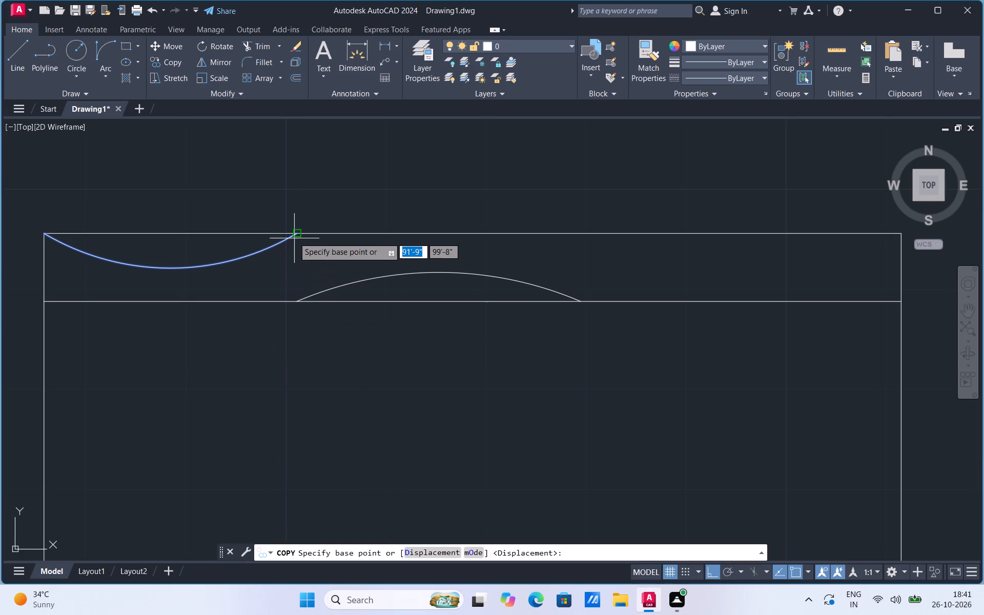
{"action": "left_click", "coordinate": [293, 232]}
{"action": "left_click", "coordinate": [839, 233]}
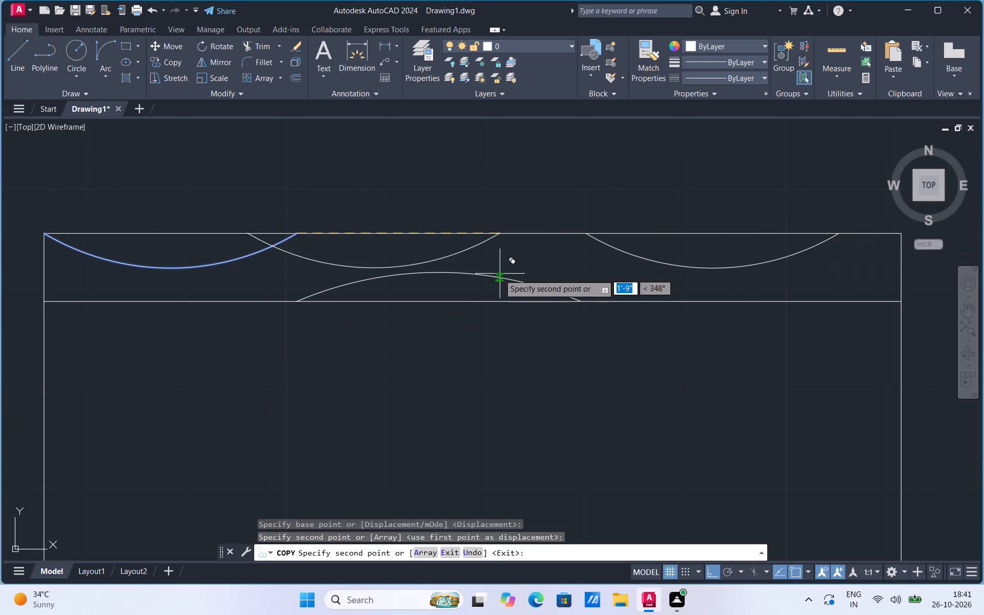
{"action": "scroll", "coordinate": [498, 276], "scroll_direction": "down", "scroll_amount": 2}
{"action": "scroll", "coordinate": [570, 317], "scroll_direction": "down", "scroll_amount": 1}
{"action": "scroll", "coordinate": [580, 336], "scroll_direction": "up", "scroll_amount": 2}
{"action": "scroll", "coordinate": [580, 337], "scroll_direction": "down", "scroll_amount": 2}
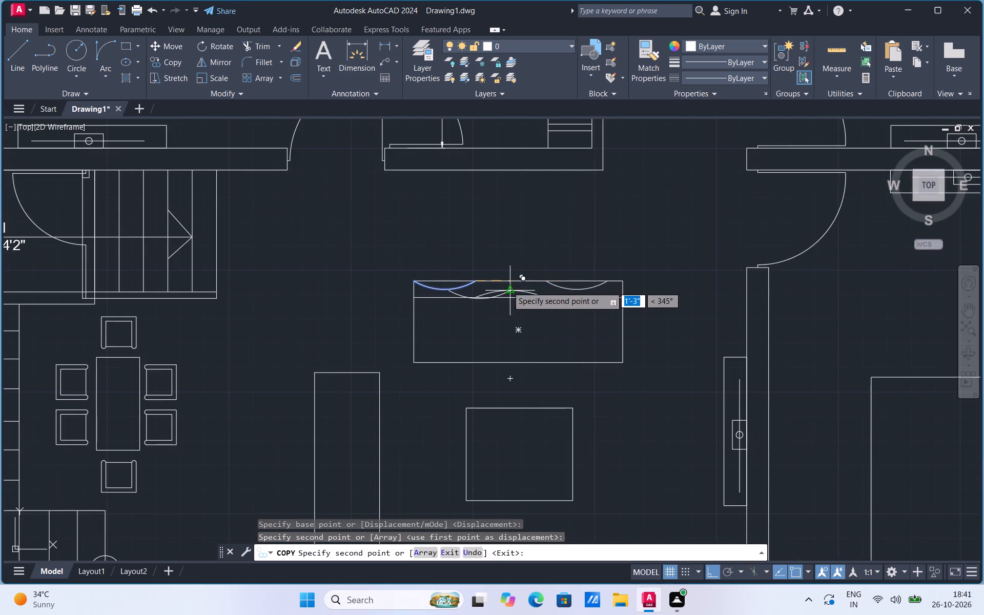
{"action": "scroll", "coordinate": [512, 283], "scroll_direction": "up", "scroll_amount": 2}
{"action": "left_click", "coordinate": [517, 284]}
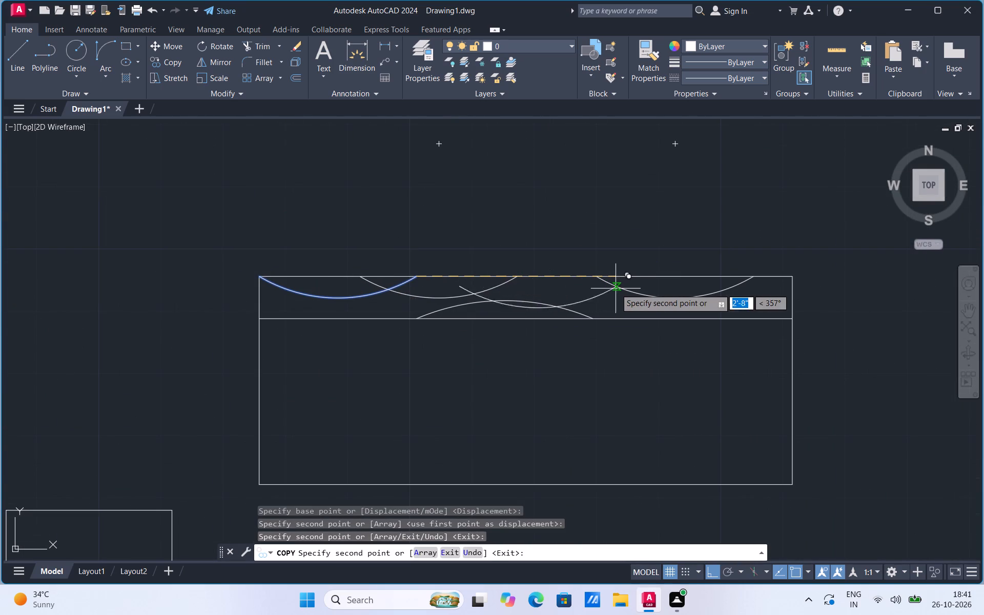
{"action": "left_click", "coordinate": [621, 289]}
{"action": "key", "text": "Escape"}
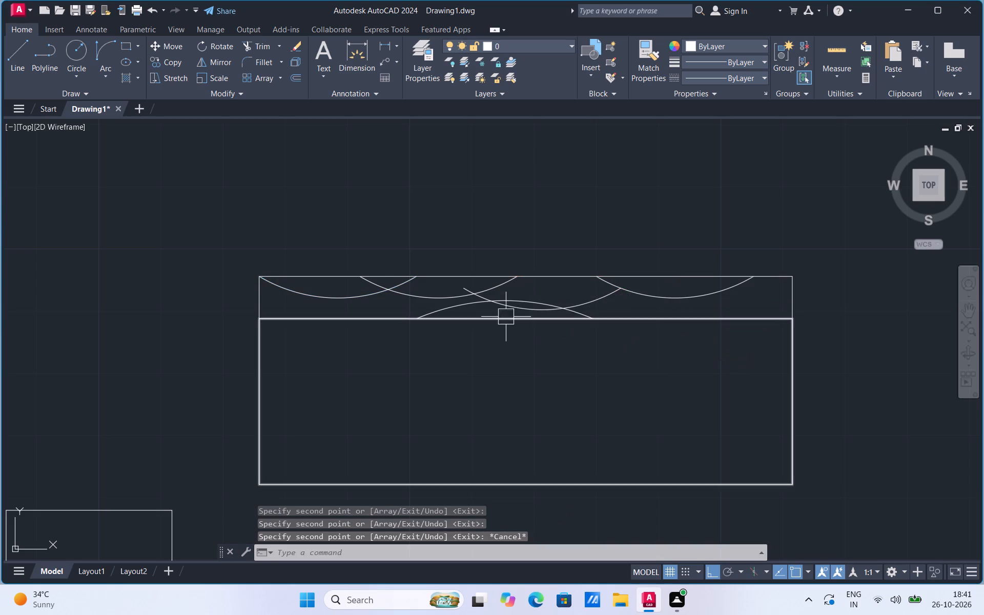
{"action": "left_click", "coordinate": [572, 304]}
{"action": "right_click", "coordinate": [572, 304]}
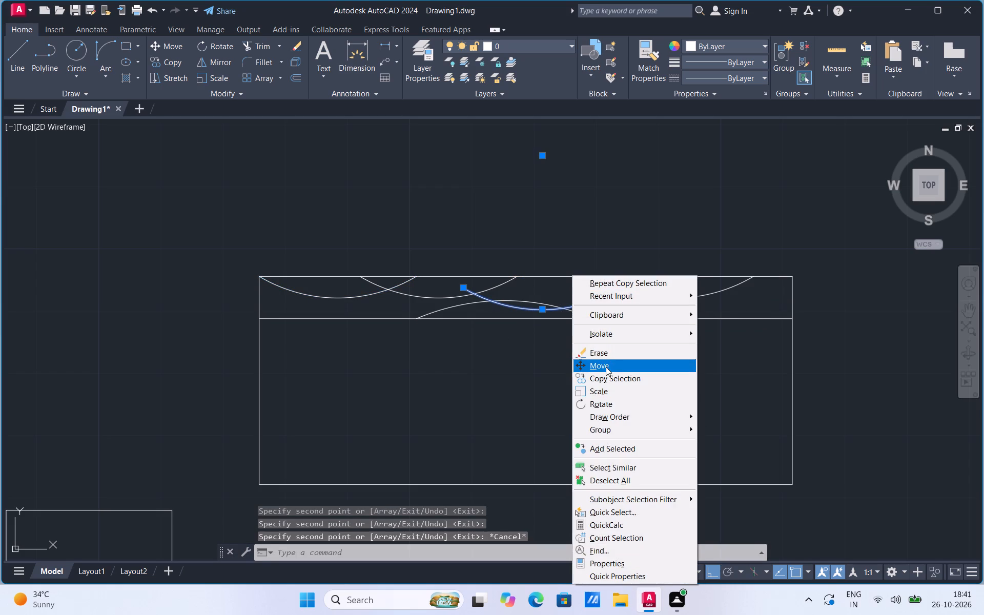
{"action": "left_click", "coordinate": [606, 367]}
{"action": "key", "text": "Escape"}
Move the rightmost arc along the upper edge so its right end meets the backrest's upper-right corner.
{"action": "left_click", "coordinate": [670, 302]}
{"action": "right_click", "coordinate": [670, 302]}
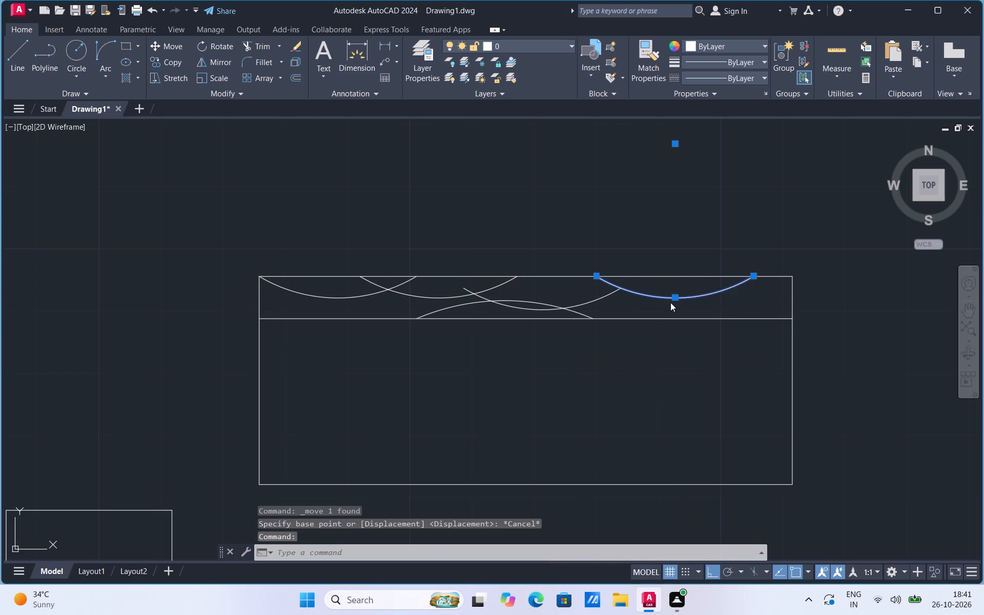
{"action": "left_click", "coordinate": [709, 364]}
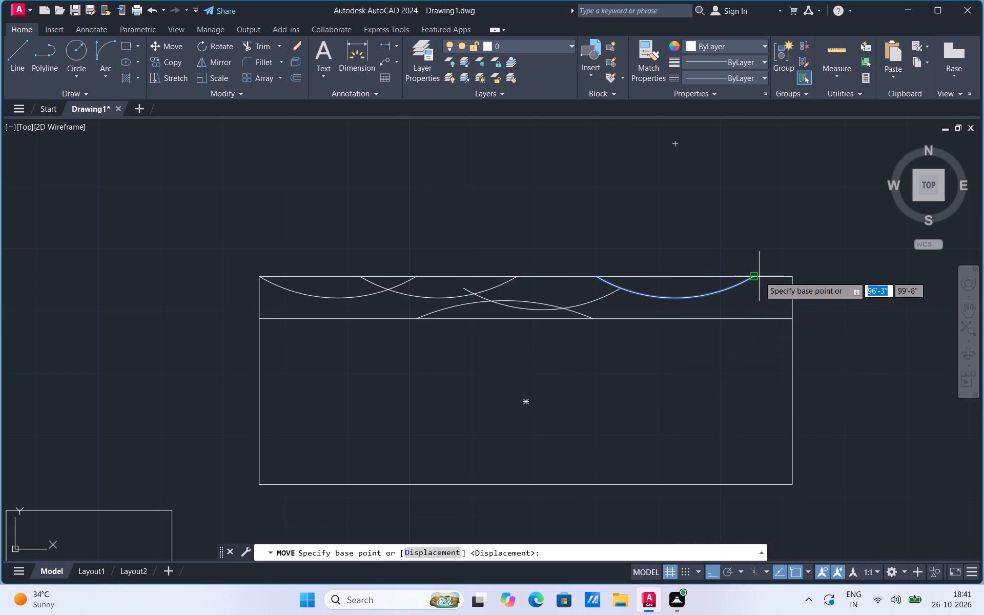
{"action": "left_click", "coordinate": [756, 276]}
{"action": "left_click", "coordinate": [791, 278]}
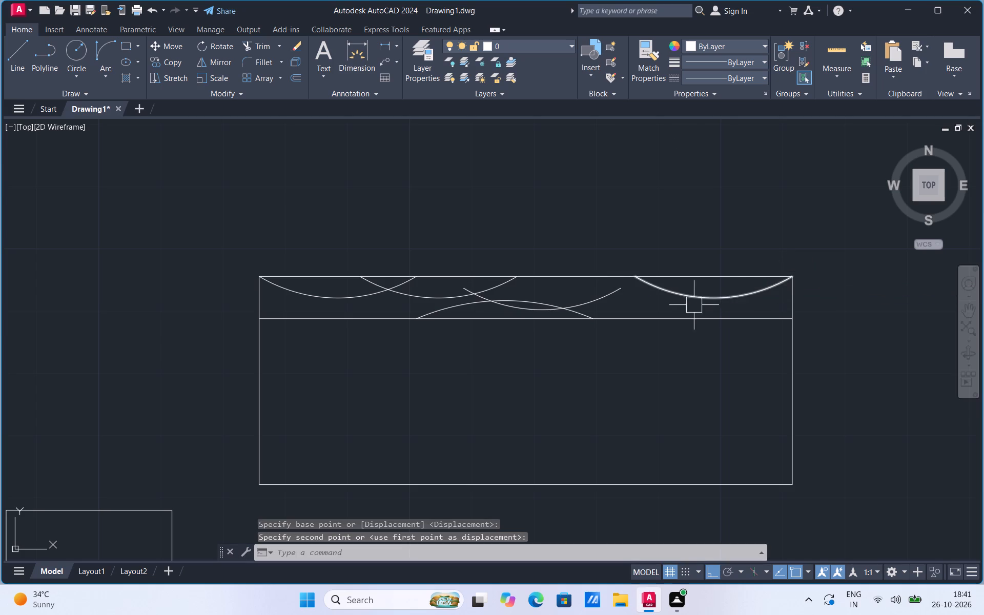
{"action": "key", "text": "Escape"}
Move the lowered middle arc up onto the backrest's upper edge, beginning where the arc to its left ends.
{"action": "left_click", "coordinate": [613, 296]}
{"action": "right_click", "coordinate": [613, 297]}
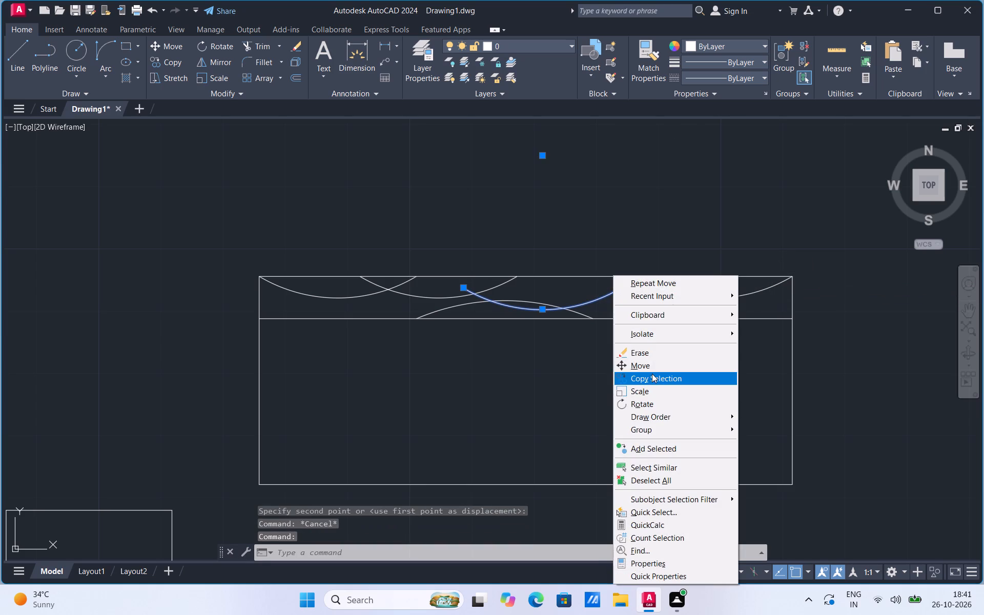
{"action": "left_click", "coordinate": [650, 369]}
{"action": "left_click", "coordinate": [618, 289]}
{"action": "left_click", "coordinate": [676, 276]}
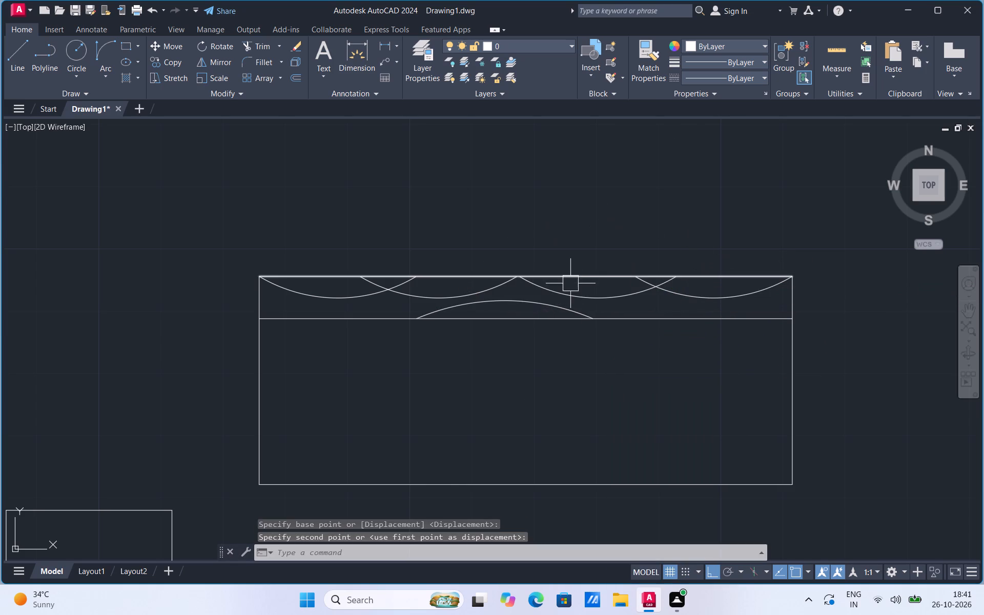
Move the two middle arcs together about 1" to the right along the backrest's upper edge.
{"action": "left_click", "coordinate": [502, 286]}
{"action": "left_click", "coordinate": [552, 290]}
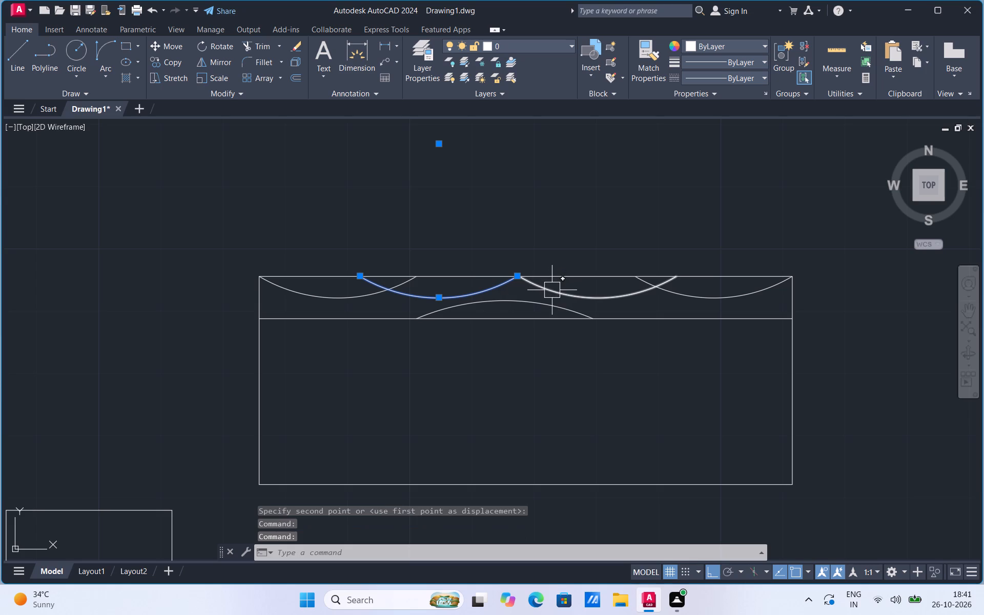
{"action": "right_click", "coordinate": [552, 290]}
{"action": "left_click", "coordinate": [589, 379]}
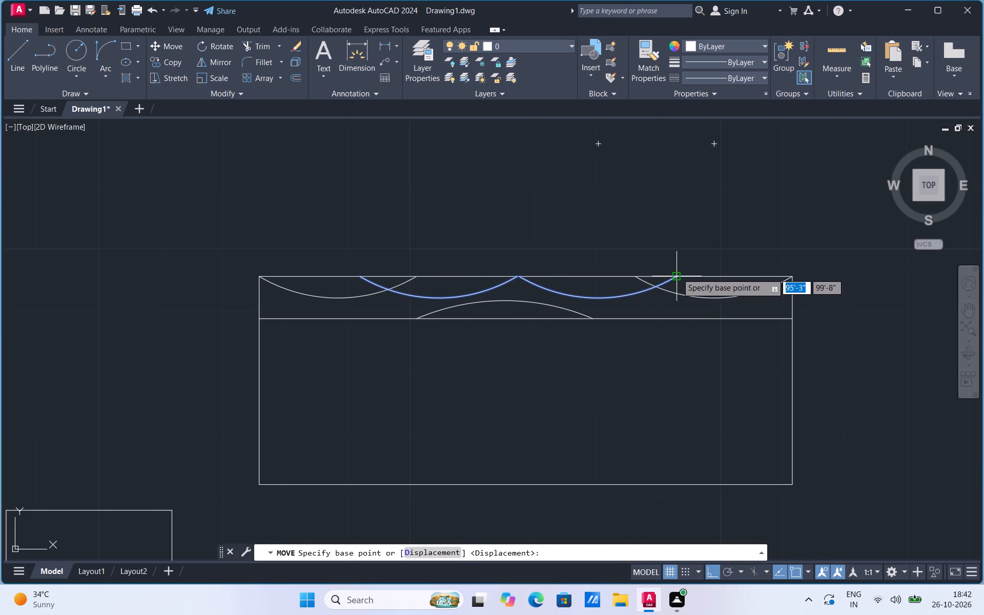
{"action": "left_click", "coordinate": [677, 274]}
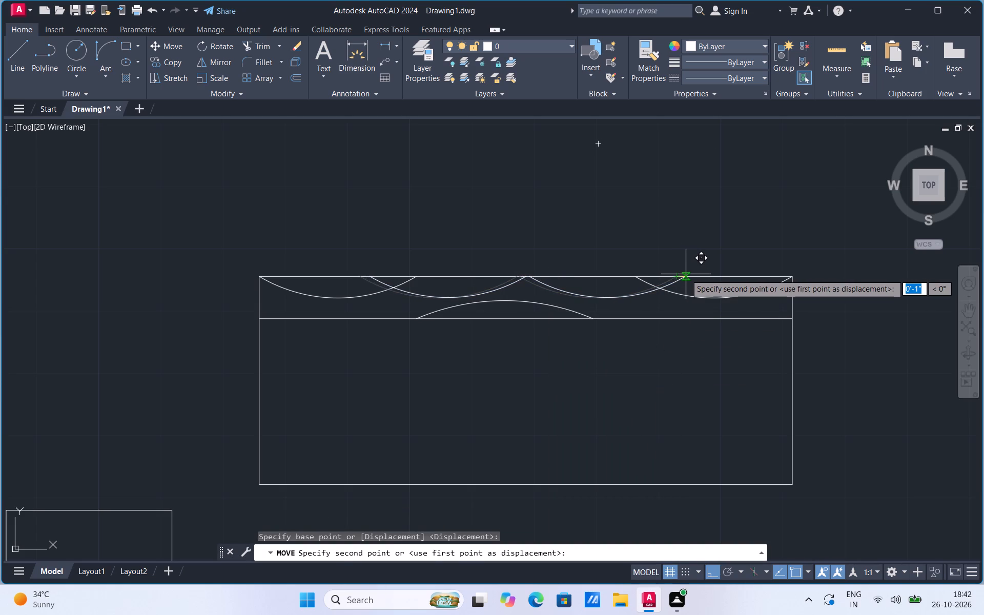
{"action": "left_click", "coordinate": [686, 274]}
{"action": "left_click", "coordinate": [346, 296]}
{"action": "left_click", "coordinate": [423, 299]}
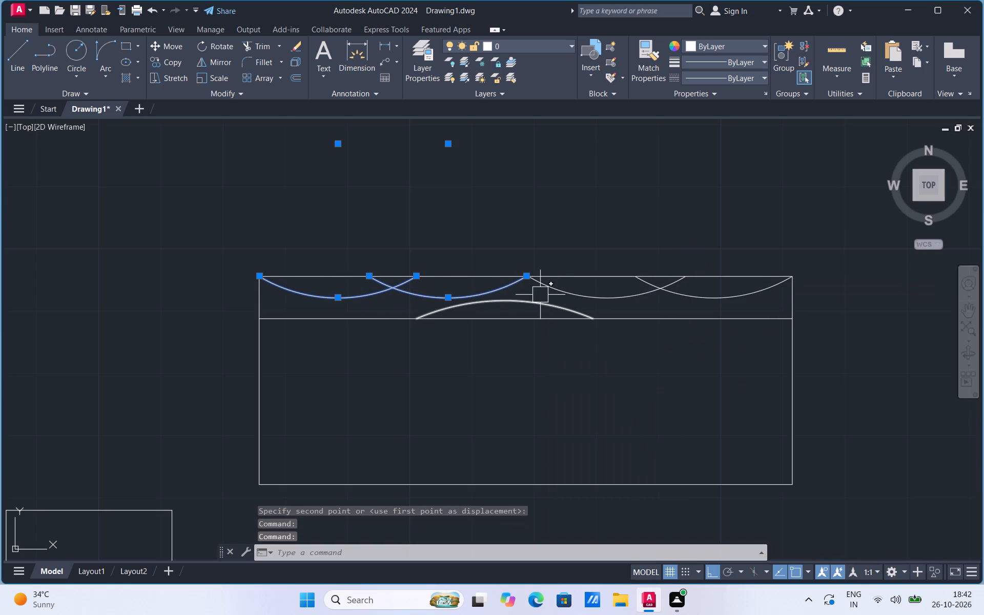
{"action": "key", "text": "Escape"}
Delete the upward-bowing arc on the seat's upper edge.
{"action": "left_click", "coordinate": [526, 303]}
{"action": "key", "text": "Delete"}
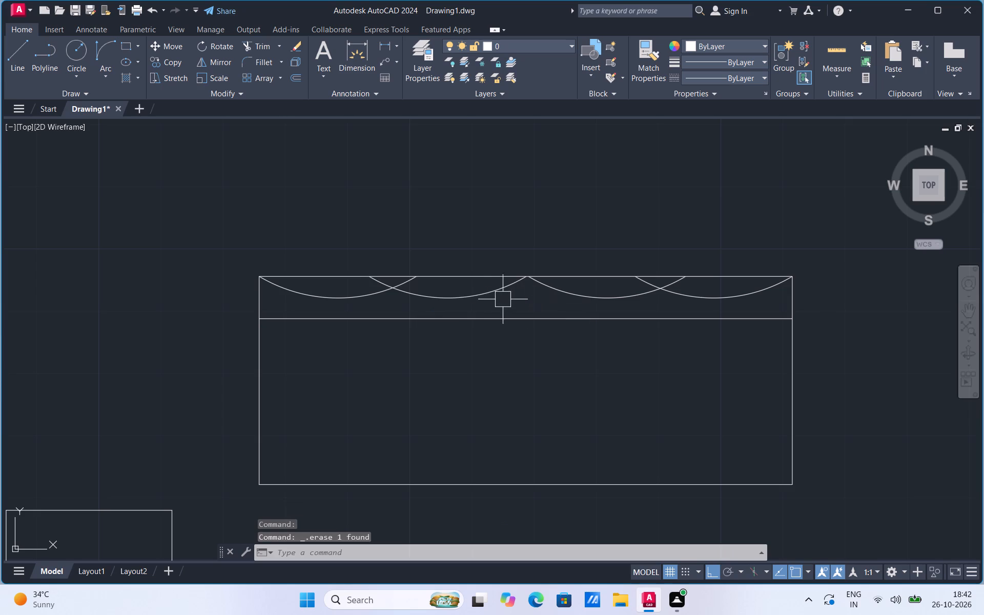
Copy all four downward-bowing backrest arcs straight up, placing the set in the empty space above the sofa.
{"action": "left_click", "coordinate": [491, 298]}
{"action": "left_click", "coordinate": [367, 295]}
{"action": "left_click", "coordinate": [556, 296]}
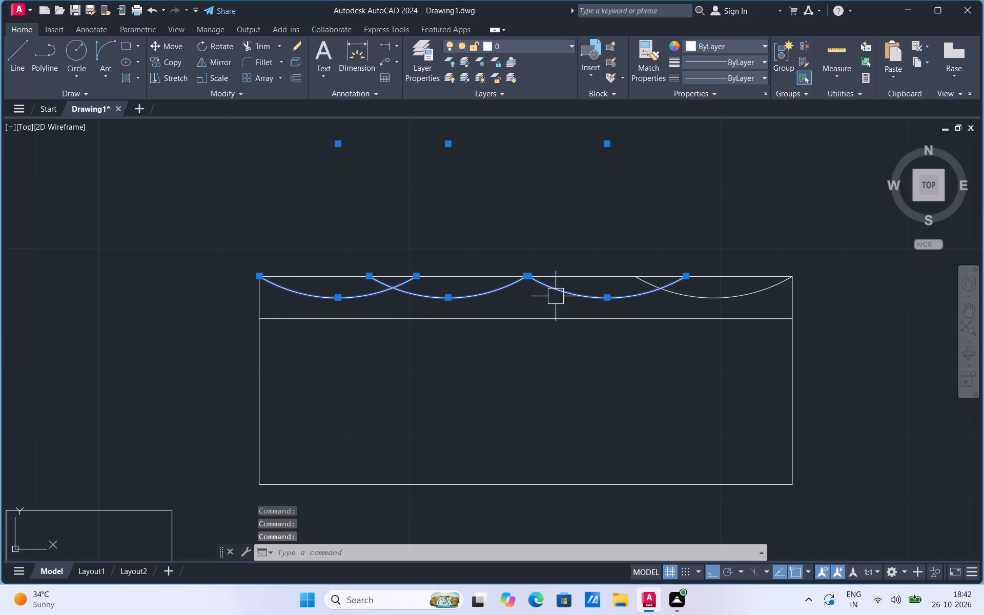
{"action": "left_click", "coordinate": [684, 294]}
{"action": "right_click", "coordinate": [684, 294]}
{"action": "left_click", "coordinate": [724, 399]}
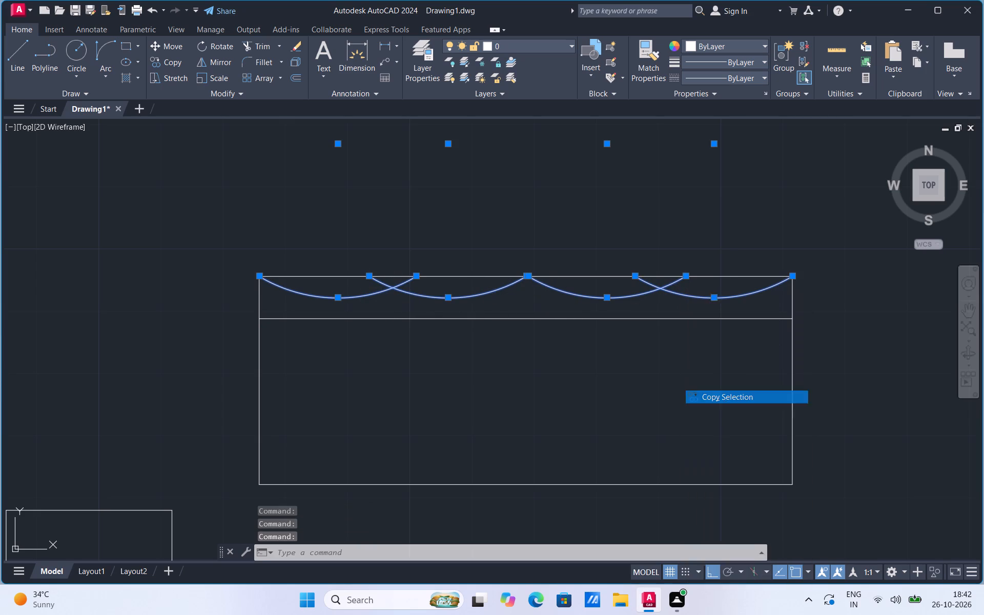
{"action": "left_click", "coordinate": [795, 277]}
{"action": "left_click", "coordinate": [782, 175]}
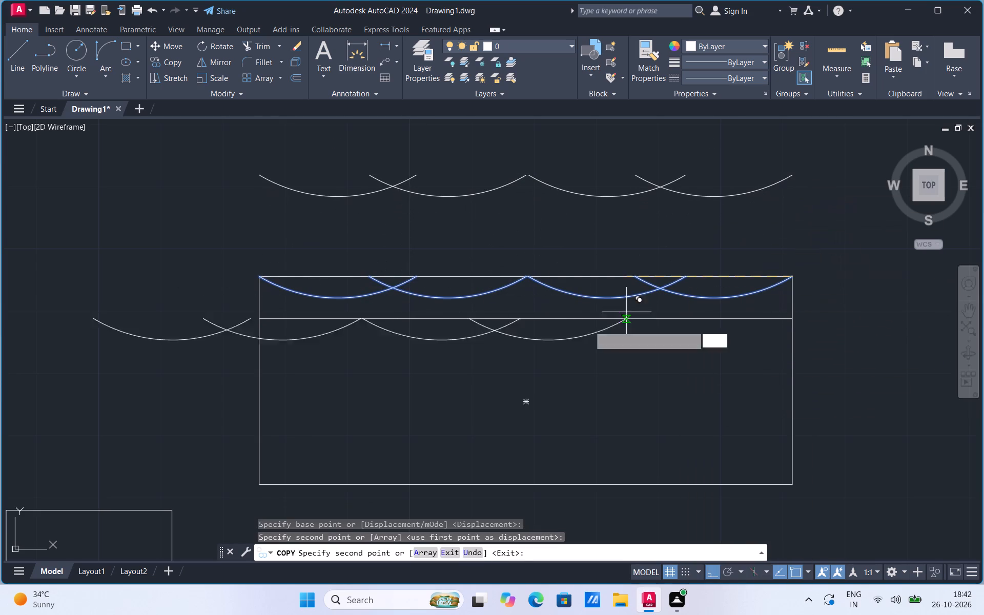
{"action": "scroll", "coordinate": [408, 389], "scroll_direction": "down", "scroll_amount": 1}
{"action": "key", "text": "Escape"}
Mirror the four copied arcs above the sofa about the horizontal line through their ends, erasing the originals.
{"action": "left_click", "coordinate": [353, 267]}
{"action": "left_click", "coordinate": [429, 265]}
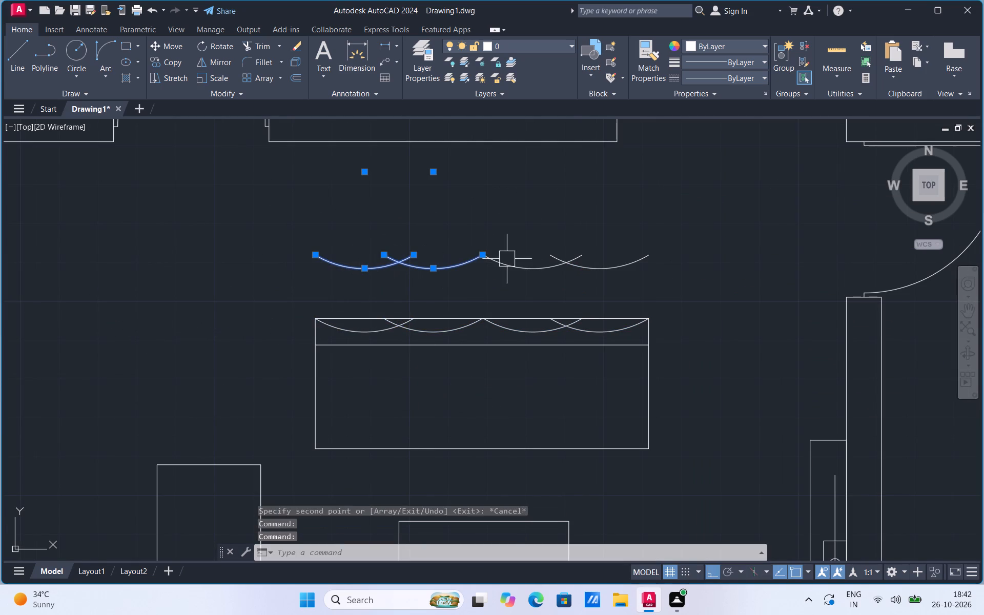
{"action": "left_click", "coordinate": [515, 259]}
{"action": "left_click", "coordinate": [606, 267]}
{"action": "type", "text": "MI"}
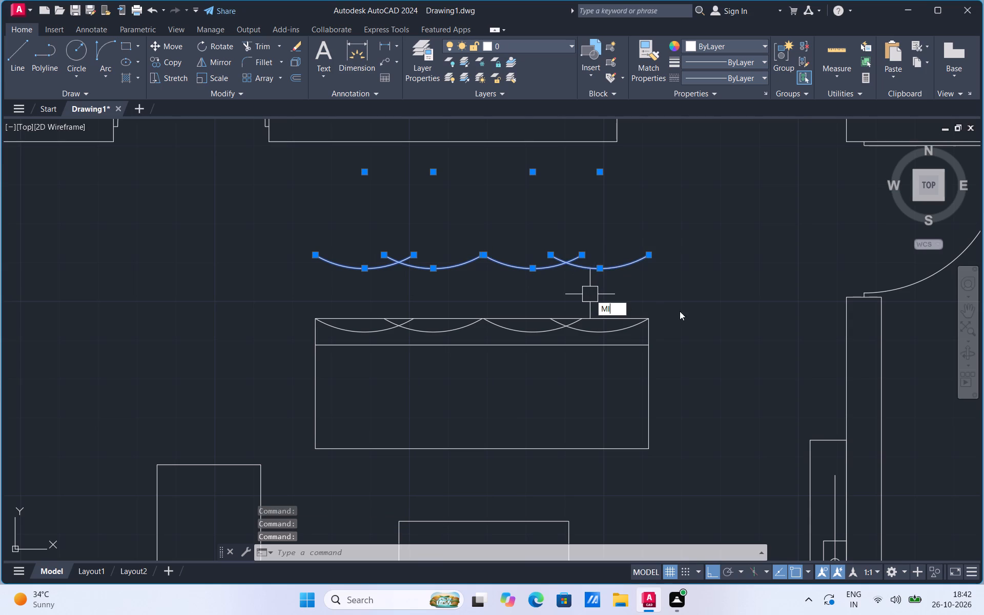
{"action": "left_click", "coordinate": [639, 321]}
{"action": "left_click", "coordinate": [649, 258]}
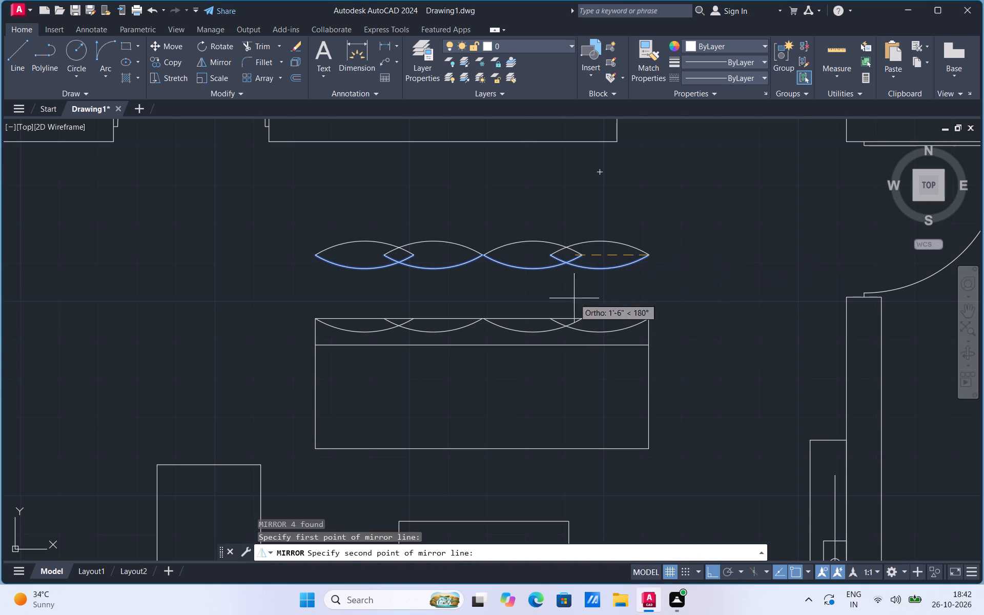
{"action": "left_click", "coordinate": [386, 297]}
{"action": "left_click_drag", "start_coordinate": [401, 323], "coordinate": [386, 297]}
Move the four upward-bowing arcs straight down onto the backrest's lower edge.
{"action": "left_click", "coordinate": [360, 244]}
{"action": "left_click", "coordinate": [438, 240]}
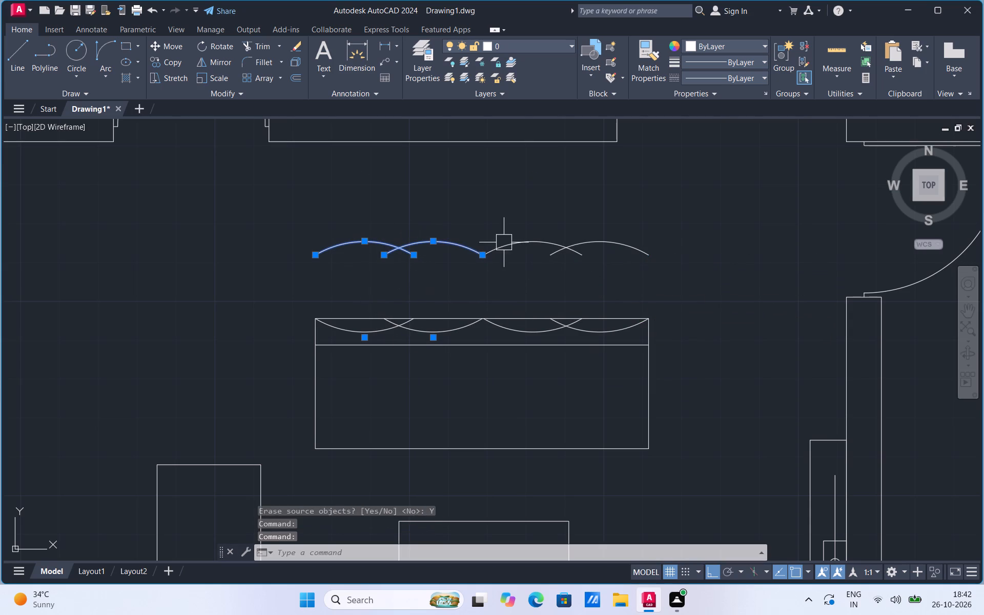
{"action": "left_click", "coordinate": [508, 242]}
{"action": "left_click", "coordinate": [583, 240]}
{"action": "right_click", "coordinate": [418, 295]}
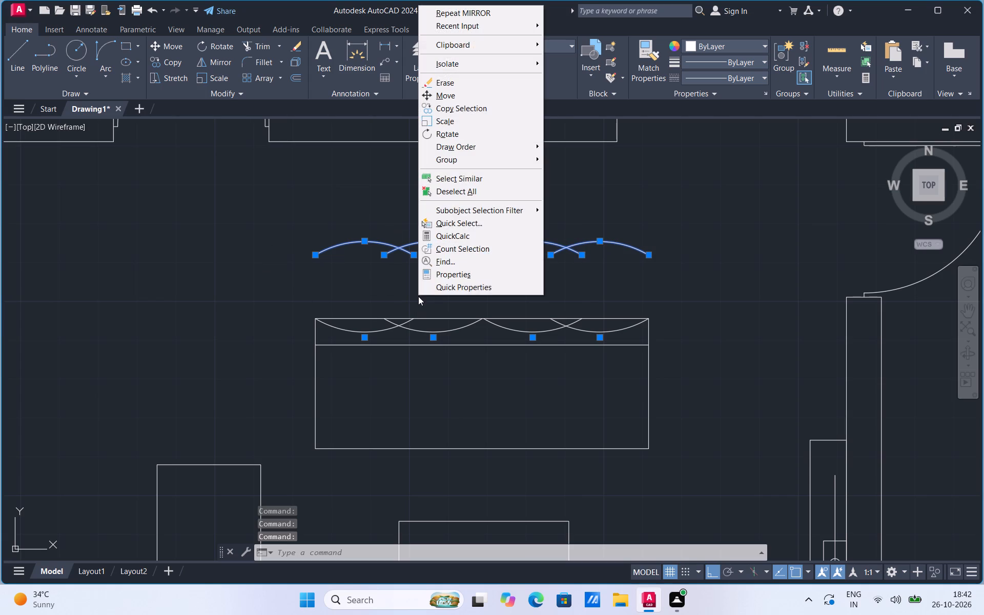
{"action": "left_click", "coordinate": [453, 97]}
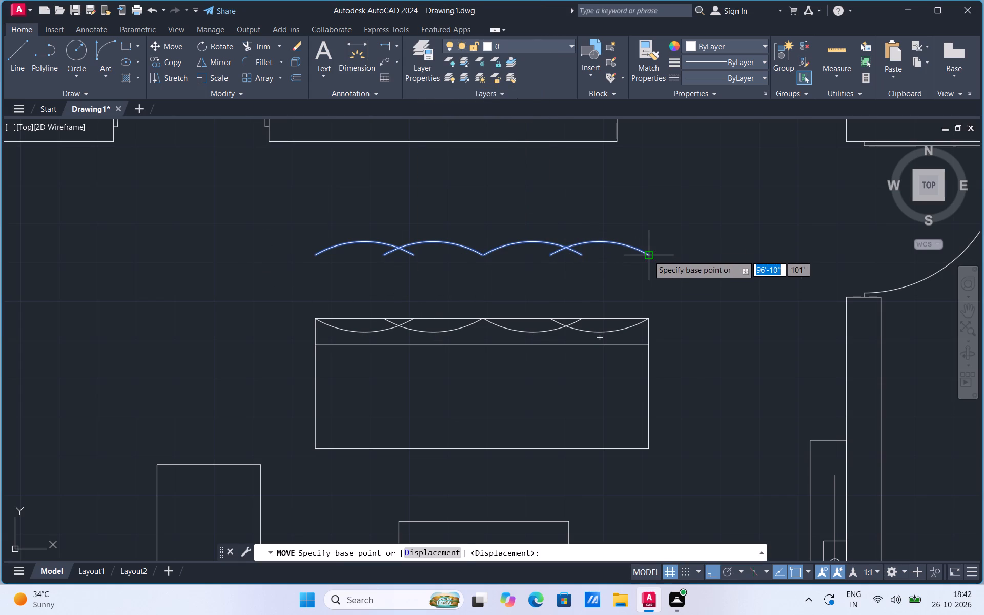
{"action": "left_click", "coordinate": [648, 255]}
{"action": "left_click", "coordinate": [647, 344]}
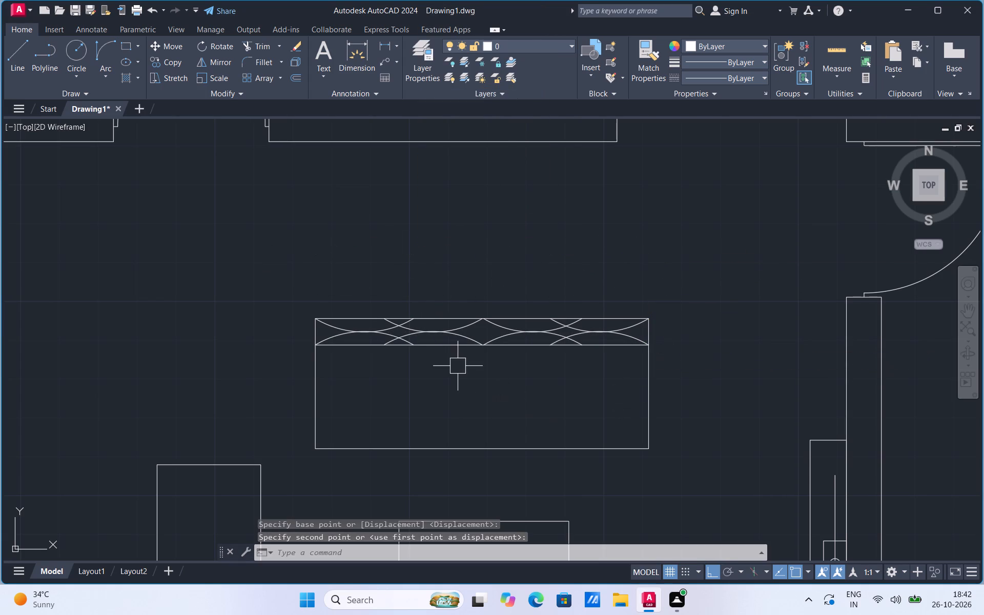
Delete the tall narrow sofa rectangle beside the square table in the hall.
{"action": "scroll", "coordinate": [458, 366], "scroll_direction": "up", "scroll_amount": 1}
{"action": "scroll", "coordinate": [458, 366], "scroll_direction": "down", "scroll_amount": 2}
{"action": "scroll", "coordinate": [363, 338], "scroll_direction": "down", "scroll_amount": 1}
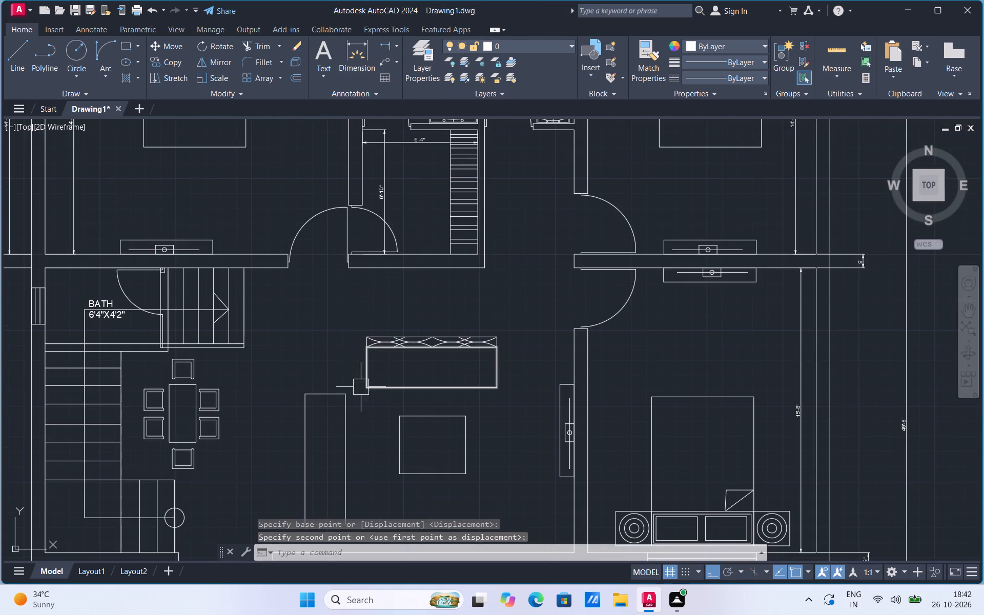
{"action": "left_click", "coordinate": [327, 398]}
{"action": "key", "text": "Delete"}
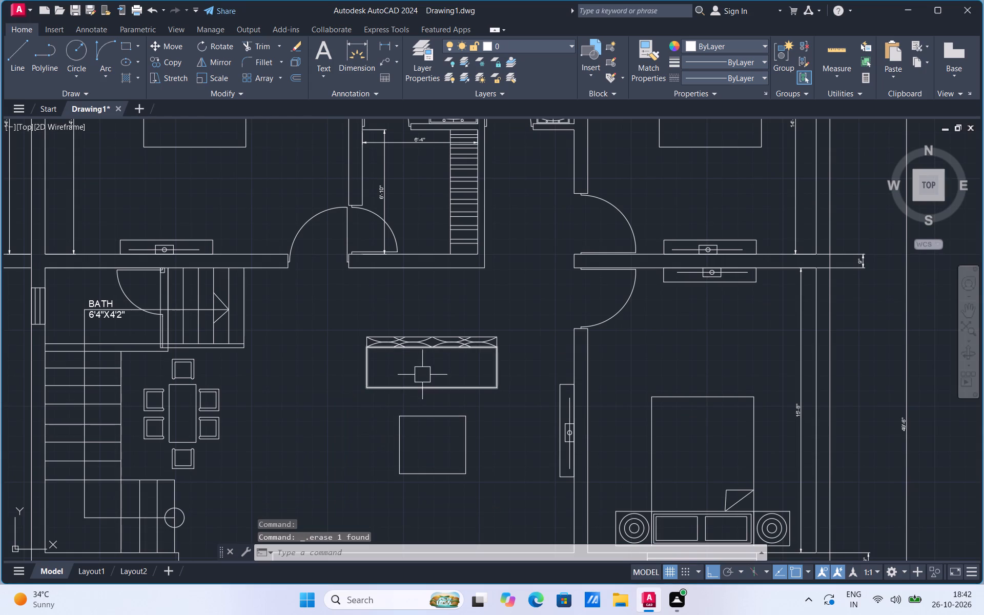
Draw a vertical line about 2'-3" long from the seat's front edge to the backrest, about a third of the way from its left end.
{"action": "scroll", "coordinate": [420, 367], "scroll_direction": "up", "scroll_amount": 2}
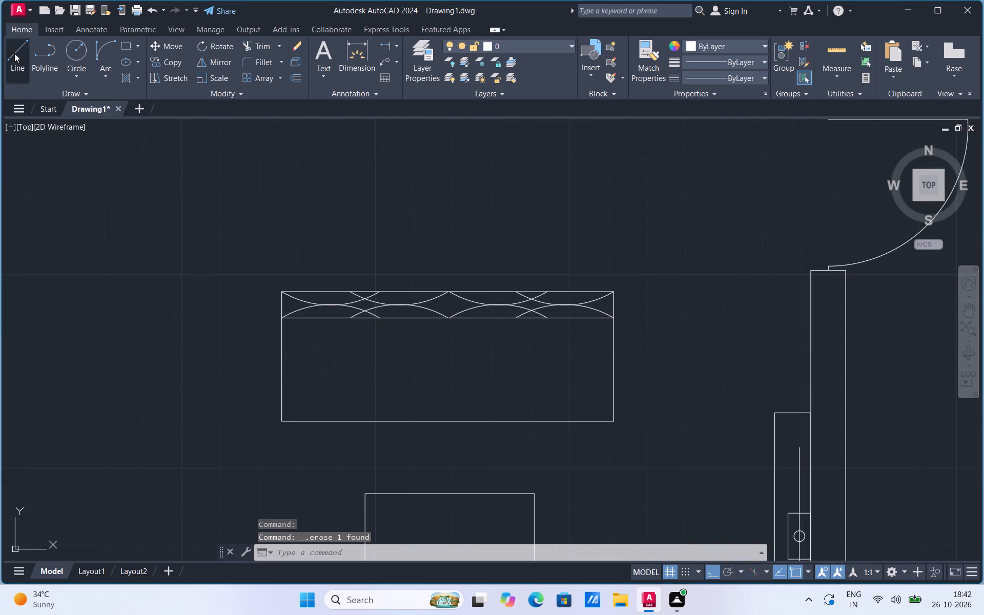
{"action": "left_click", "coordinate": [14, 53]}
{"action": "left_click", "coordinate": [391, 423]}
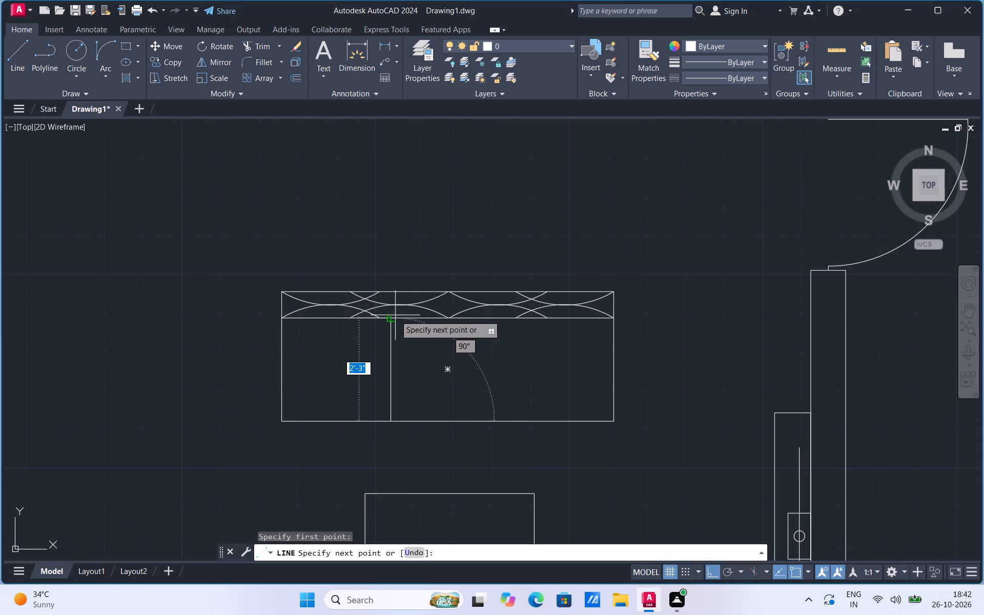
{"action": "left_click", "coordinate": [393, 319]}
{"action": "key", "text": "Escape"}
Copy the seat's vertical dividing line about 2'-3" to the right, splitting the seat into three cushions.
{"action": "left_click", "coordinate": [396, 371]}
{"action": "right_click", "coordinate": [396, 371]}
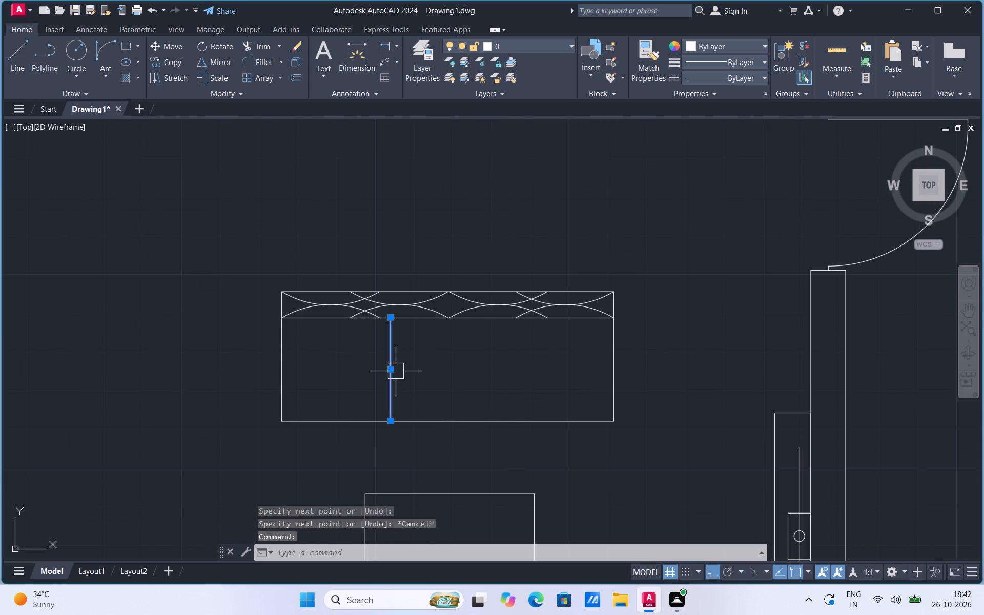
{"action": "left_click", "coordinate": [434, 168]}
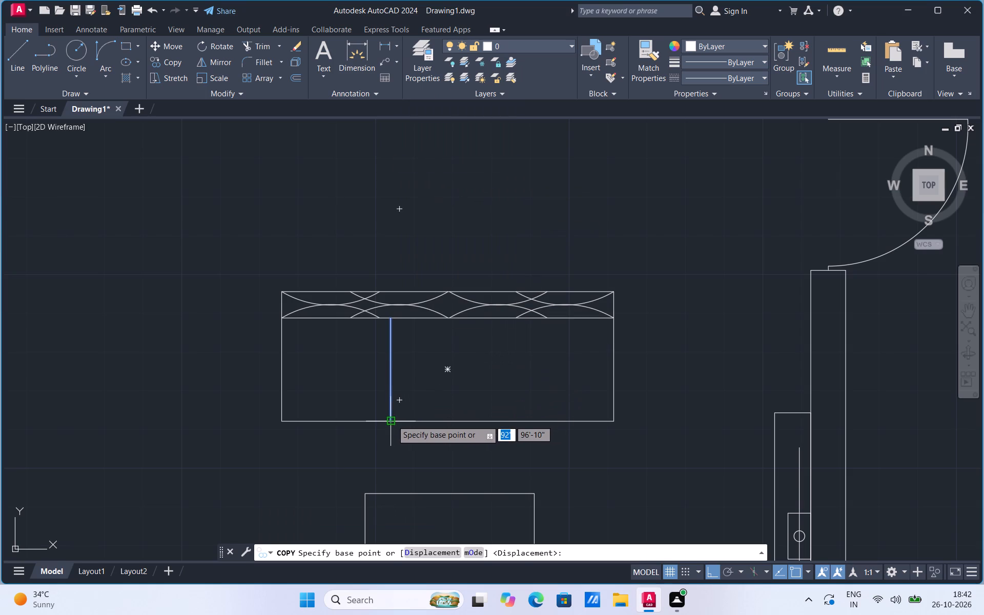
{"action": "left_click", "coordinate": [393, 421]}
{"action": "left_click", "coordinate": [494, 422]}
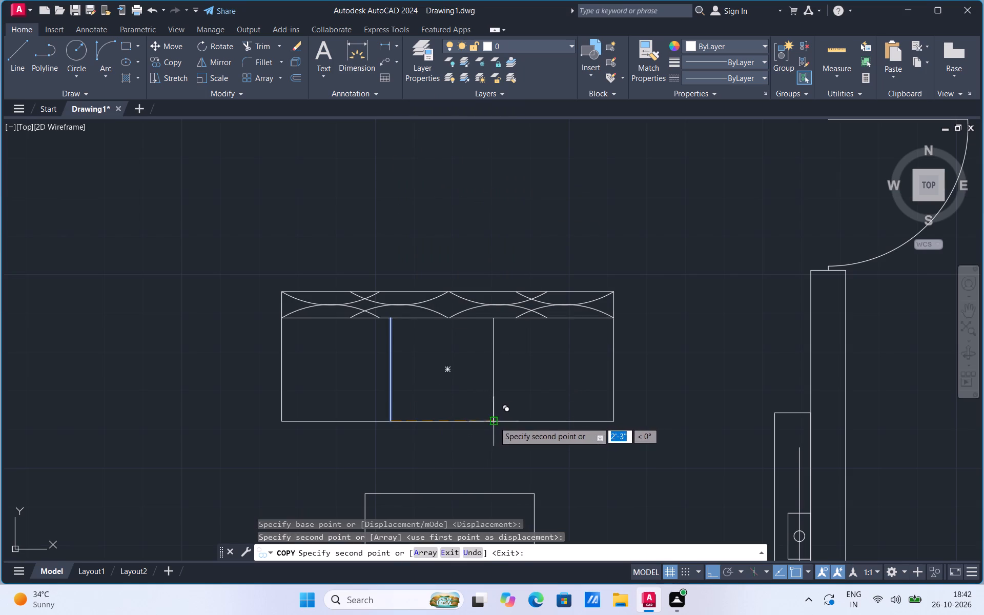
{"action": "scroll", "coordinate": [536, 391], "scroll_direction": "down", "scroll_amount": 2}
{"action": "key", "text": "Escape"}
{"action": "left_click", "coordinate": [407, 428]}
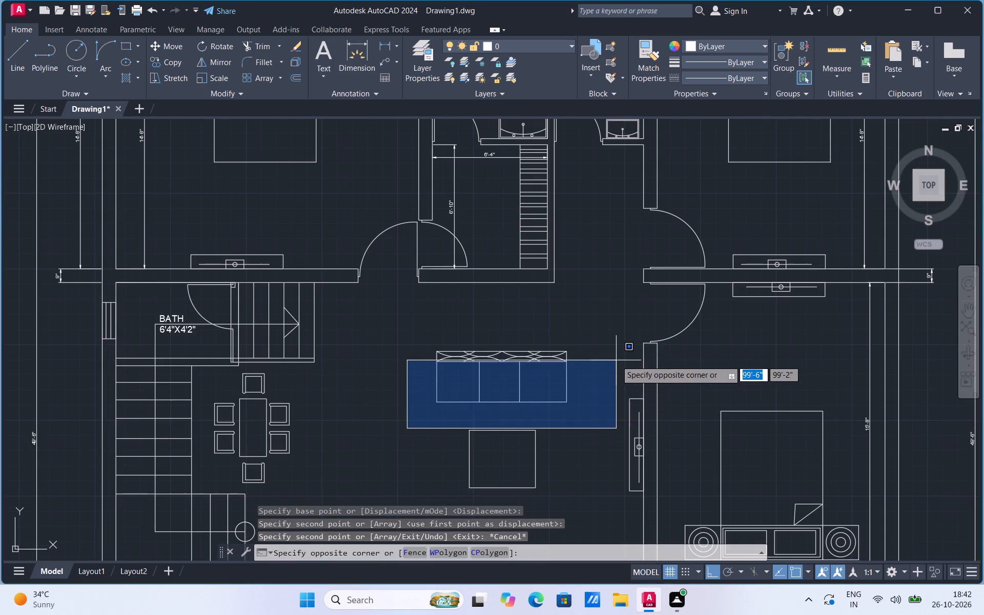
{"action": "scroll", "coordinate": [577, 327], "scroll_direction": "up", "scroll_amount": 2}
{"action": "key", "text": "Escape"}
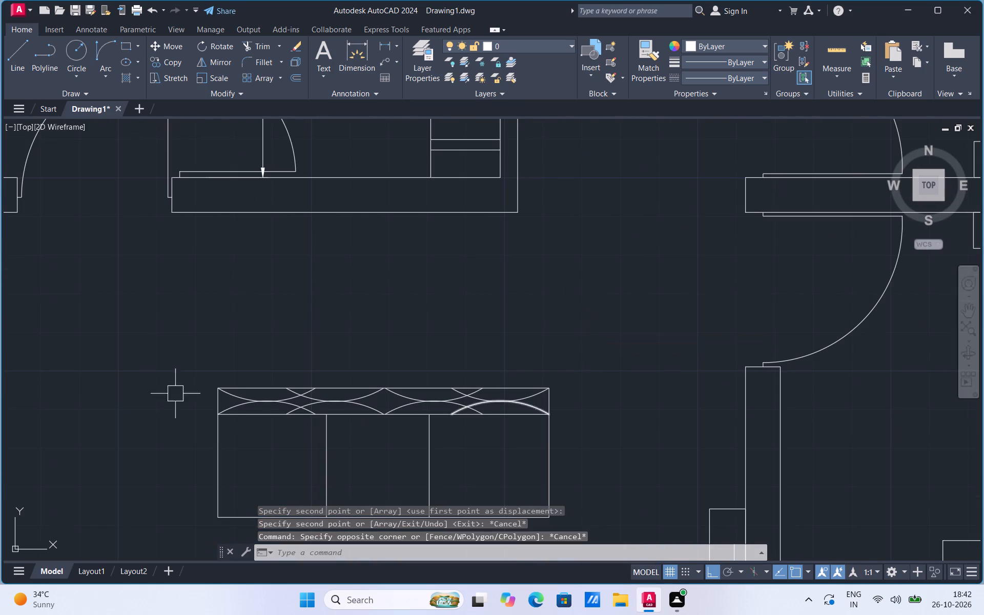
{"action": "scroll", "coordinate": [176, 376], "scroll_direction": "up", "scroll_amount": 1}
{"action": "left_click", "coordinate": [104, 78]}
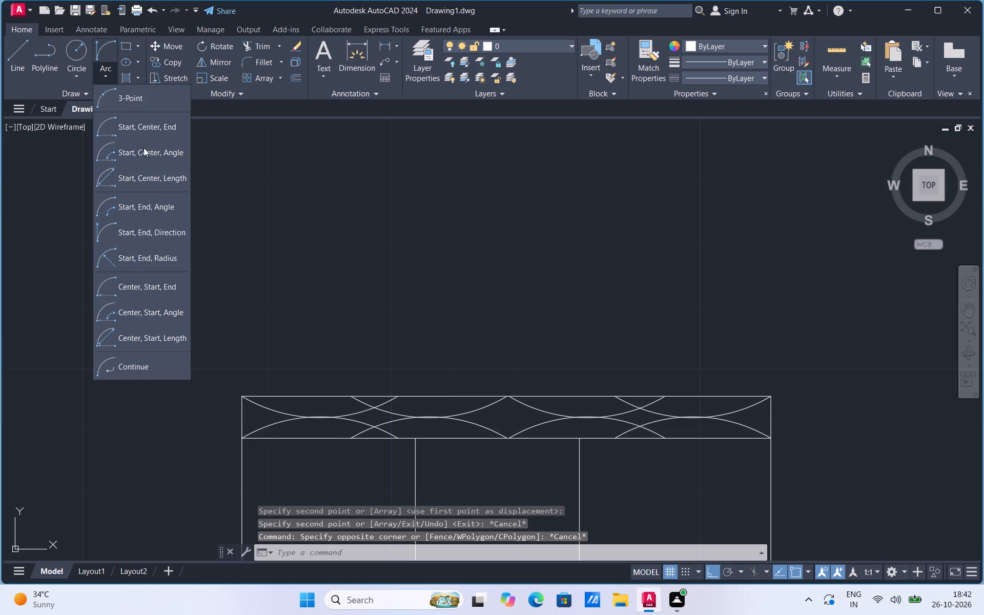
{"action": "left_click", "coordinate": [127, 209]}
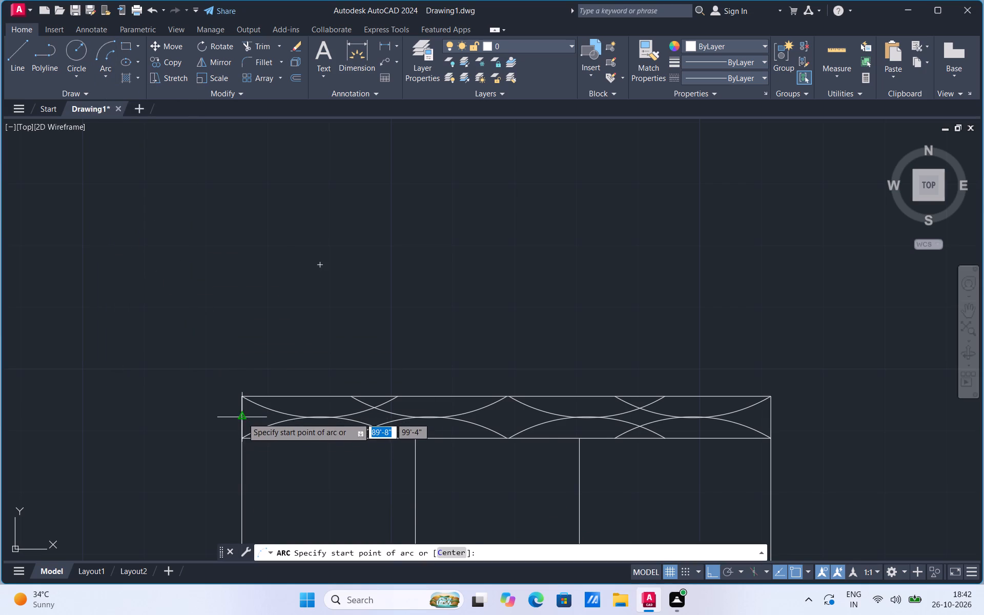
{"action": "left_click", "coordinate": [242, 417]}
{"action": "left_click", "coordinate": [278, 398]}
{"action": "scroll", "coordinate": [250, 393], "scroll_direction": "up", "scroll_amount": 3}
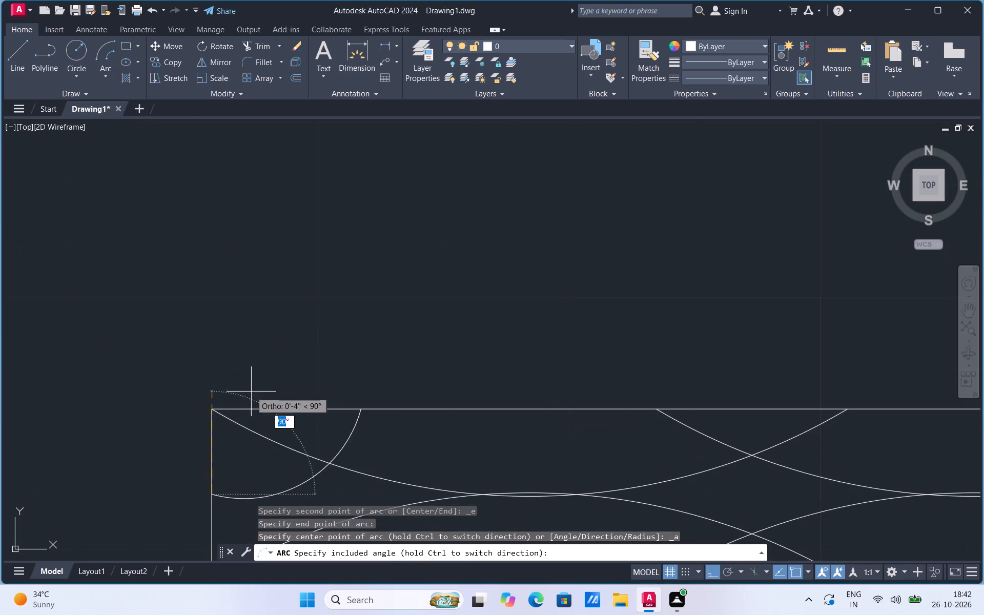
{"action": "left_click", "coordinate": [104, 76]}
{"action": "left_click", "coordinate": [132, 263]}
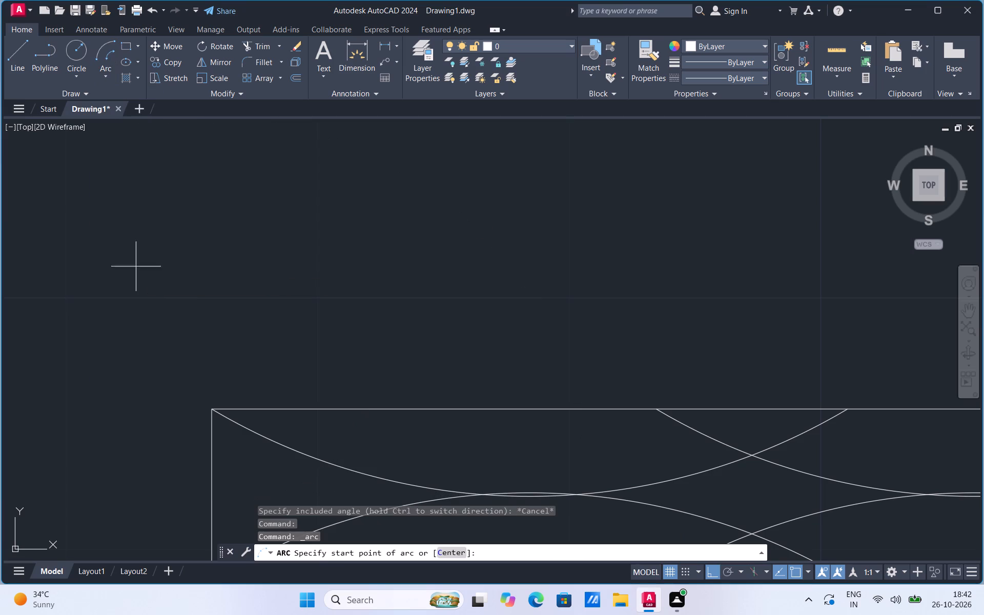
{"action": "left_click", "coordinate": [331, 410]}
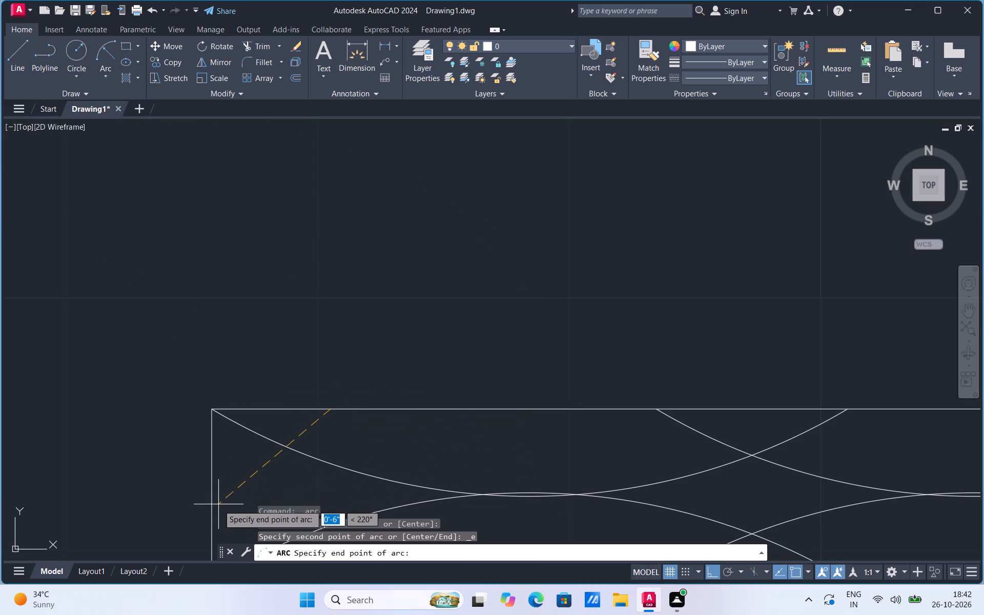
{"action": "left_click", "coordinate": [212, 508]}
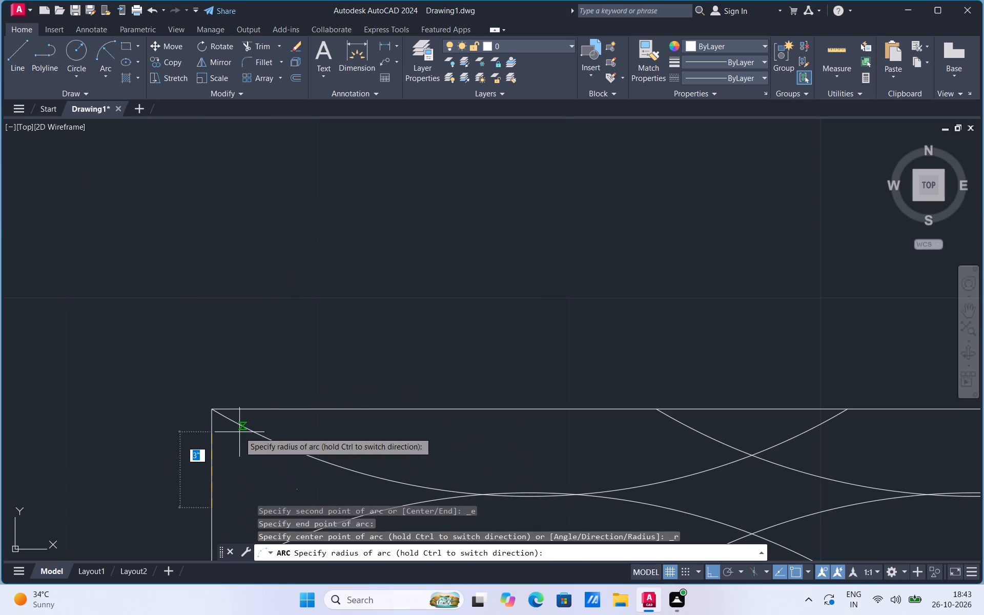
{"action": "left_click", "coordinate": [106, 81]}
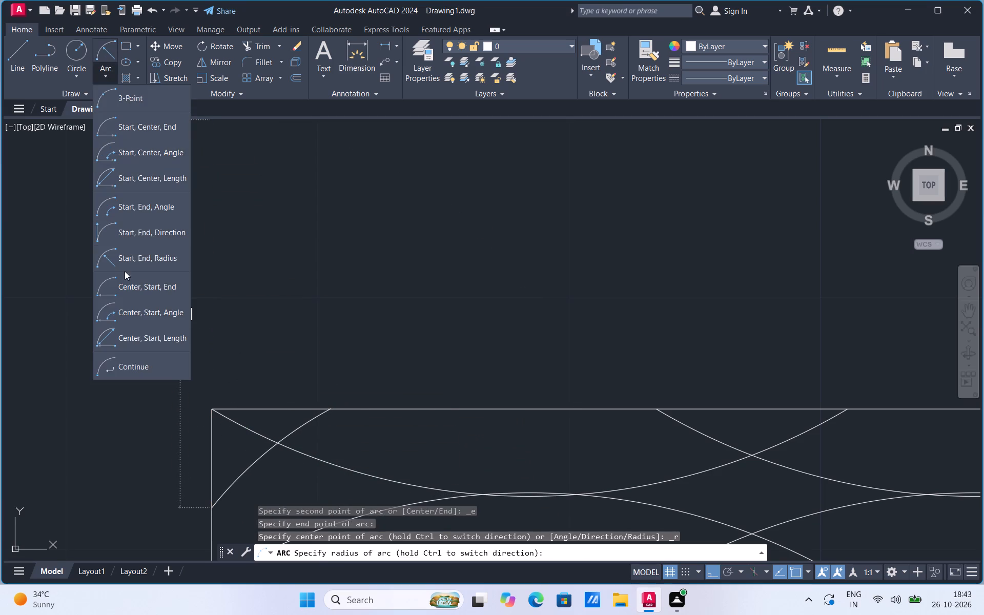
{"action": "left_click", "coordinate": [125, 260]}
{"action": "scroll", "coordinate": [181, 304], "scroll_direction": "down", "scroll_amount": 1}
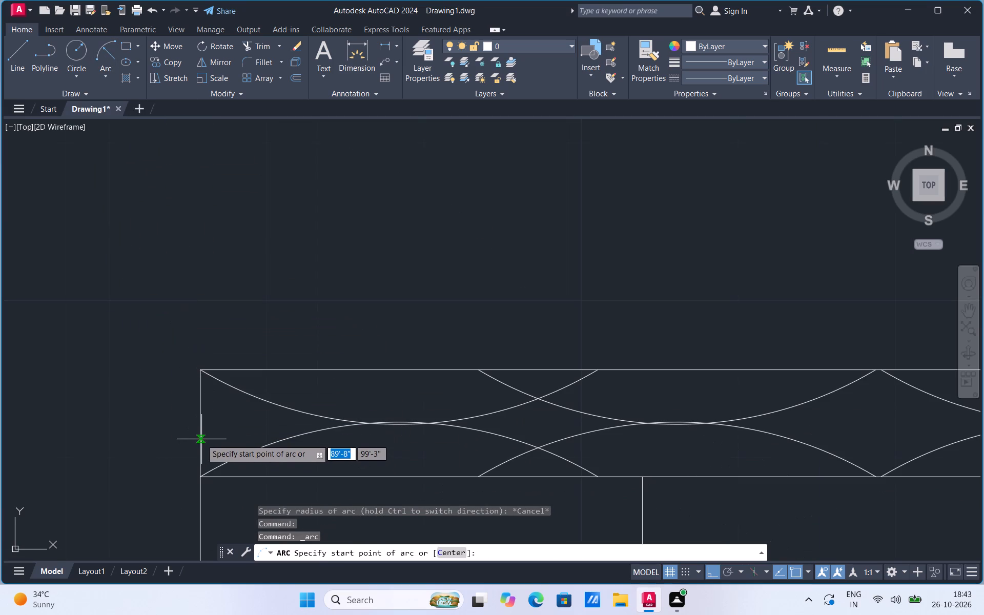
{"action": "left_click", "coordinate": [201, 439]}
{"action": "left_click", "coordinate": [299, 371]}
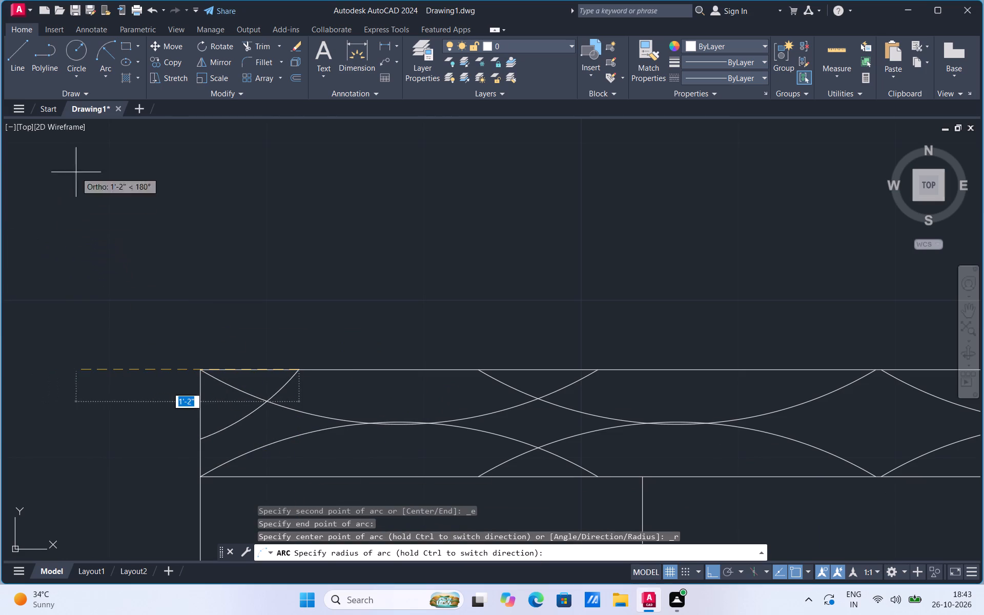
Draw a start-end-direction arc spanning about 7" from the backrest's left edge to its upper edge, rounding the upper-left corner.
{"action": "left_click", "coordinate": [105, 78]}
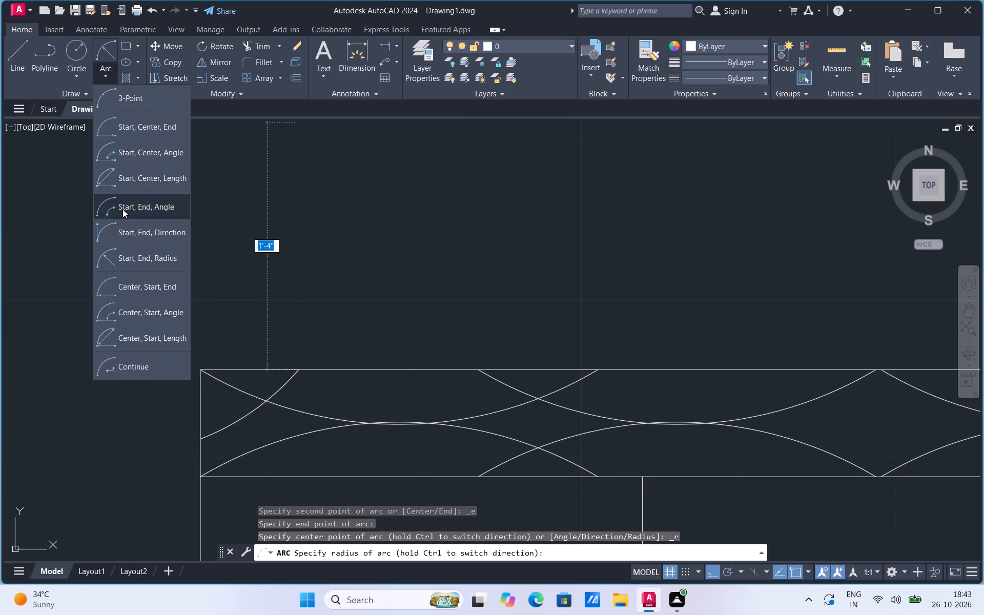
{"action": "left_click", "coordinate": [125, 236]}
{"action": "left_click", "coordinate": [201, 438]}
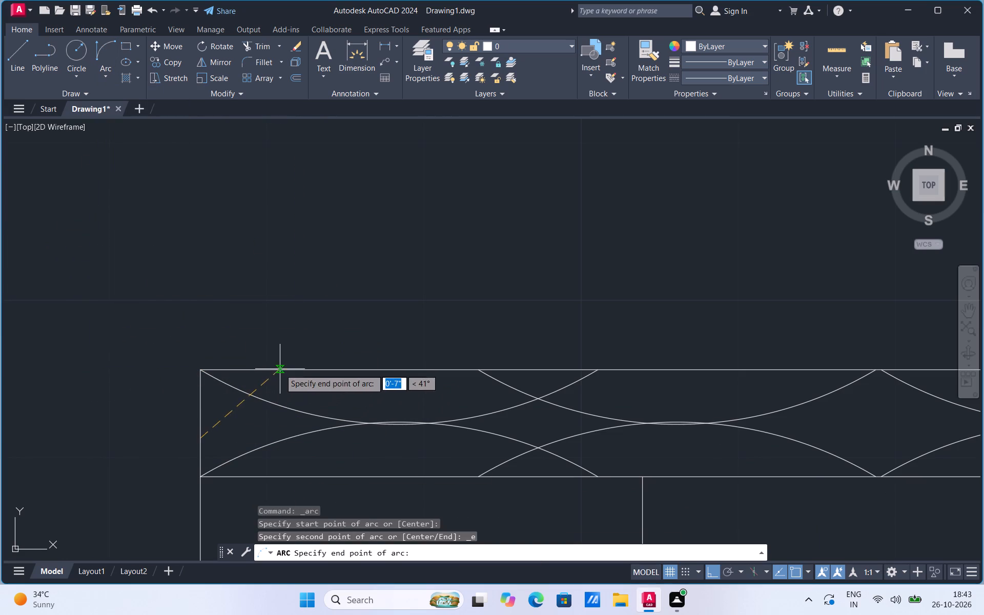
{"action": "left_click", "coordinate": [280, 370]}
{"action": "left_click", "coordinate": [206, 359]}
Trim the backrest's edges and the decorative arc outside the new rounded upper-left corner.
{"action": "scroll", "coordinate": [202, 362], "scroll_direction": "up", "scroll_amount": 2}
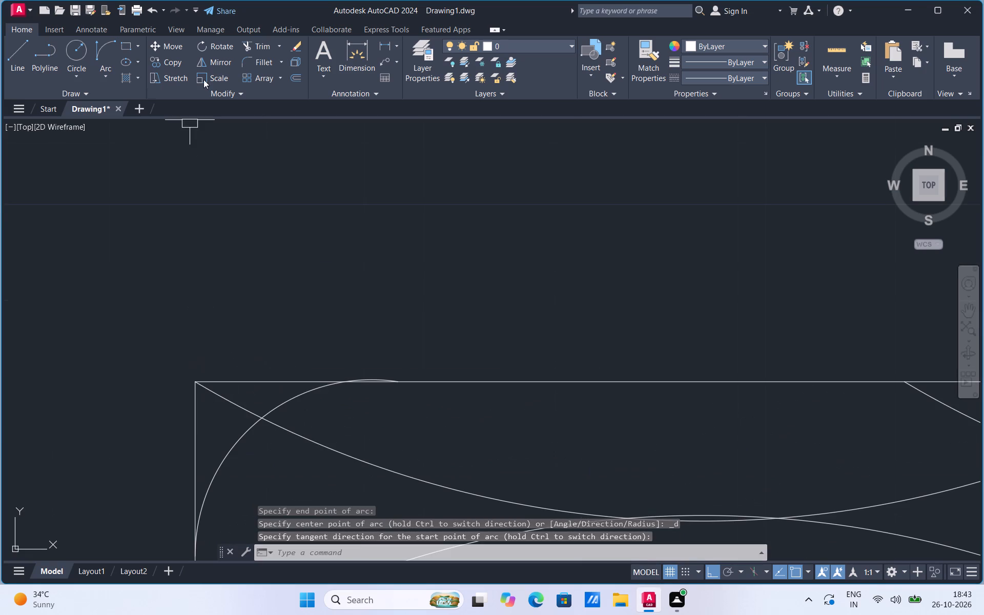
{"action": "left_click", "coordinate": [257, 44]}
{"action": "left_click_drag", "start_coordinate": [170, 445], "coordinate": [278, 353]}
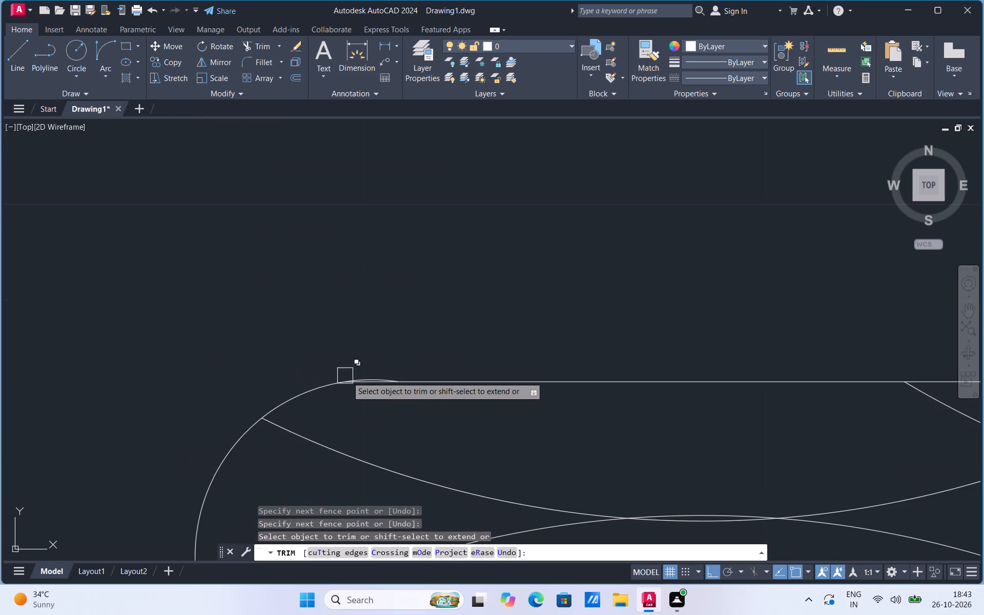
{"action": "scroll", "coordinate": [350, 377], "scroll_direction": "up", "scroll_amount": 3}
{"action": "left_click", "coordinate": [403, 407]}
{"action": "scroll", "coordinate": [352, 255], "scroll_direction": "down", "scroll_amount": 3}
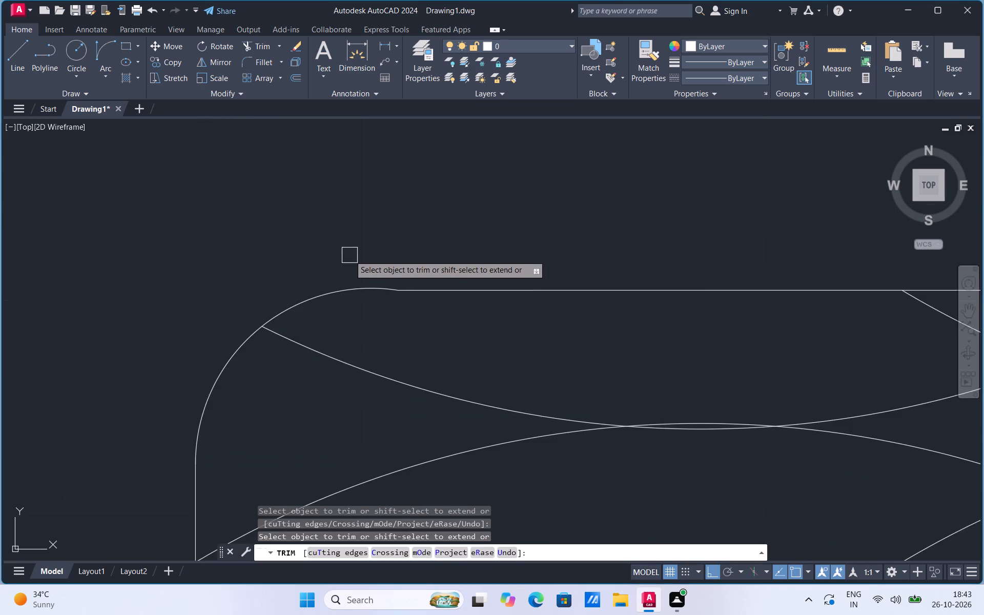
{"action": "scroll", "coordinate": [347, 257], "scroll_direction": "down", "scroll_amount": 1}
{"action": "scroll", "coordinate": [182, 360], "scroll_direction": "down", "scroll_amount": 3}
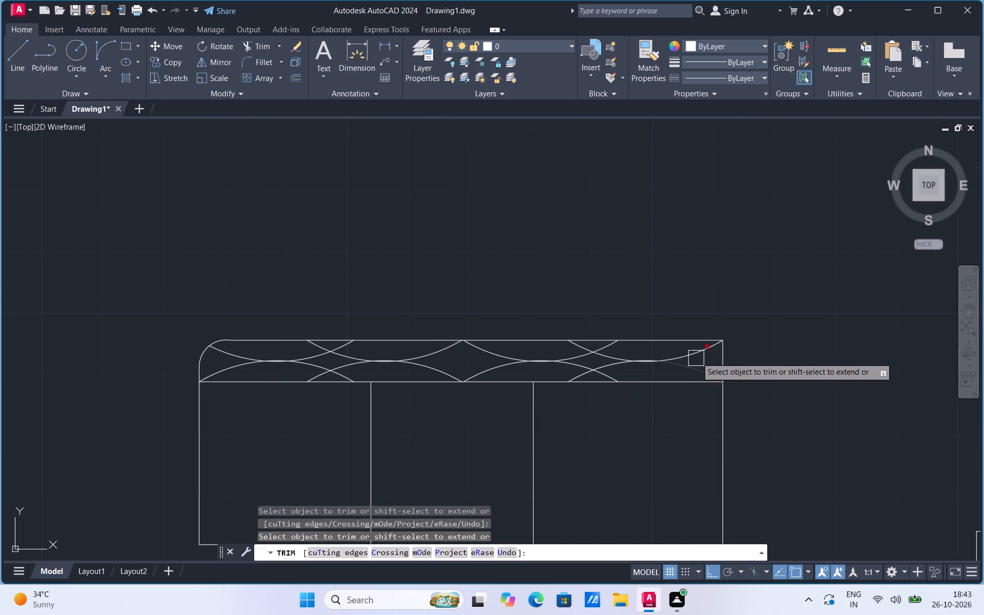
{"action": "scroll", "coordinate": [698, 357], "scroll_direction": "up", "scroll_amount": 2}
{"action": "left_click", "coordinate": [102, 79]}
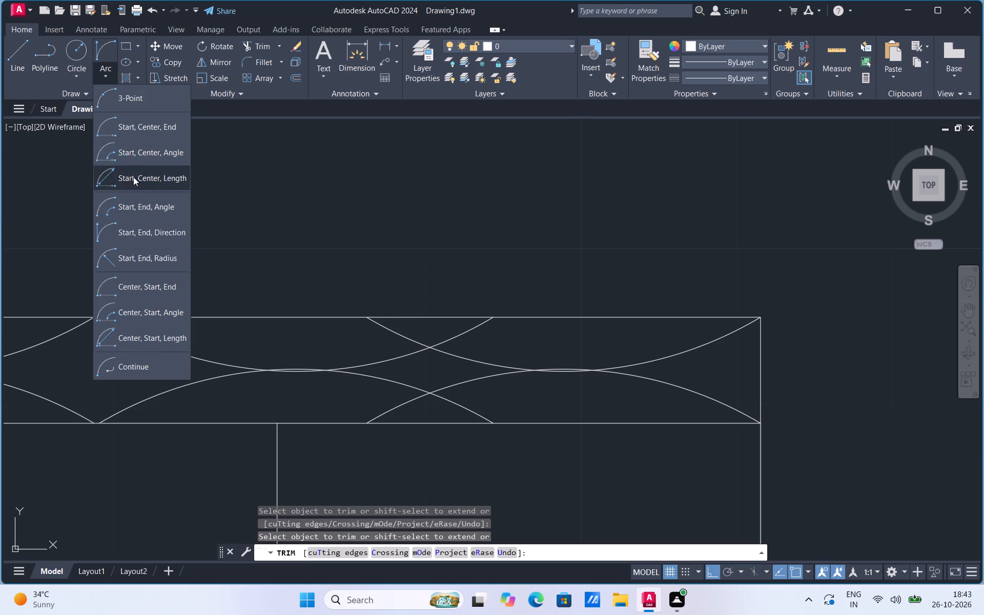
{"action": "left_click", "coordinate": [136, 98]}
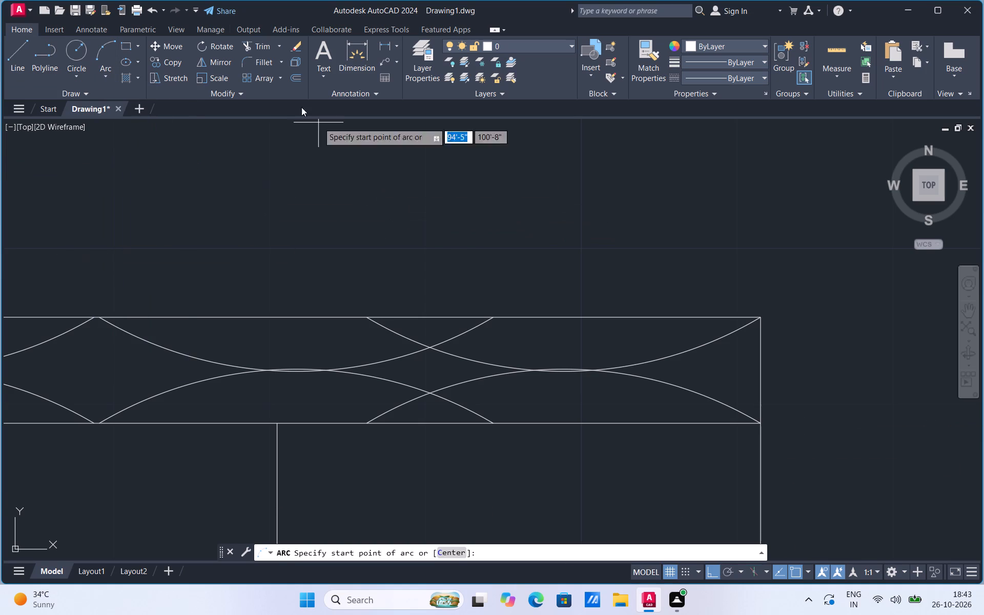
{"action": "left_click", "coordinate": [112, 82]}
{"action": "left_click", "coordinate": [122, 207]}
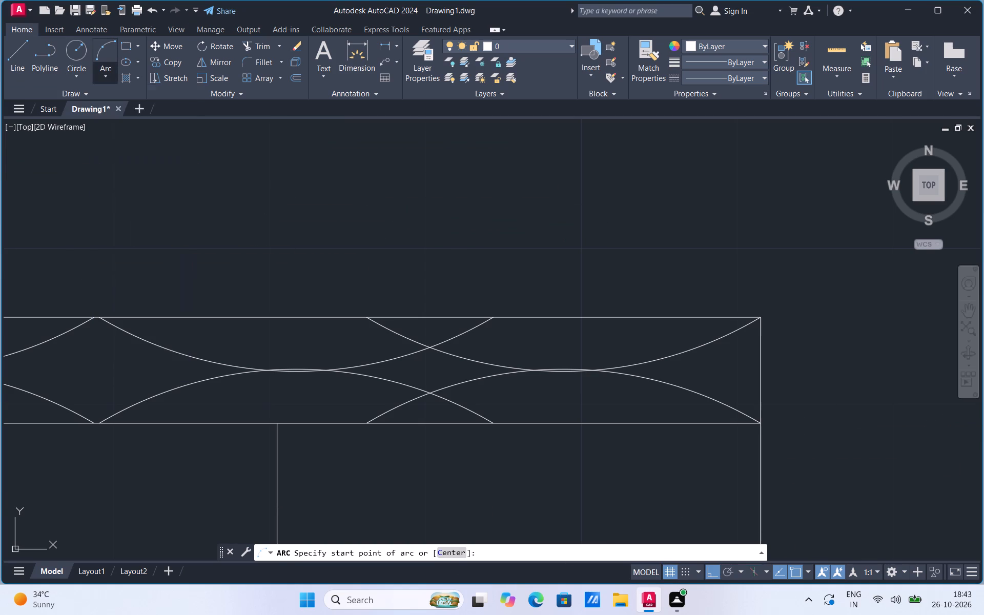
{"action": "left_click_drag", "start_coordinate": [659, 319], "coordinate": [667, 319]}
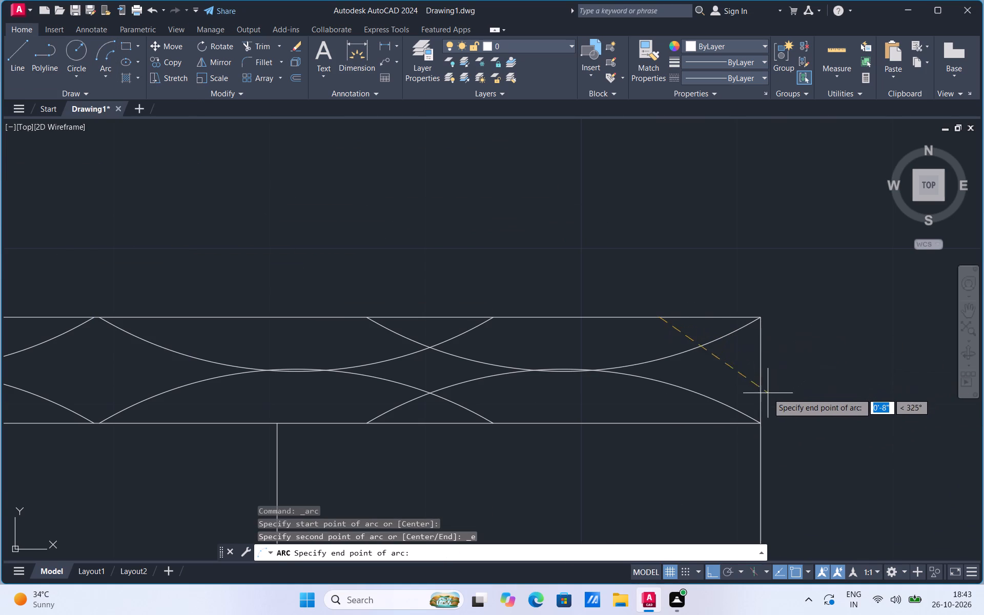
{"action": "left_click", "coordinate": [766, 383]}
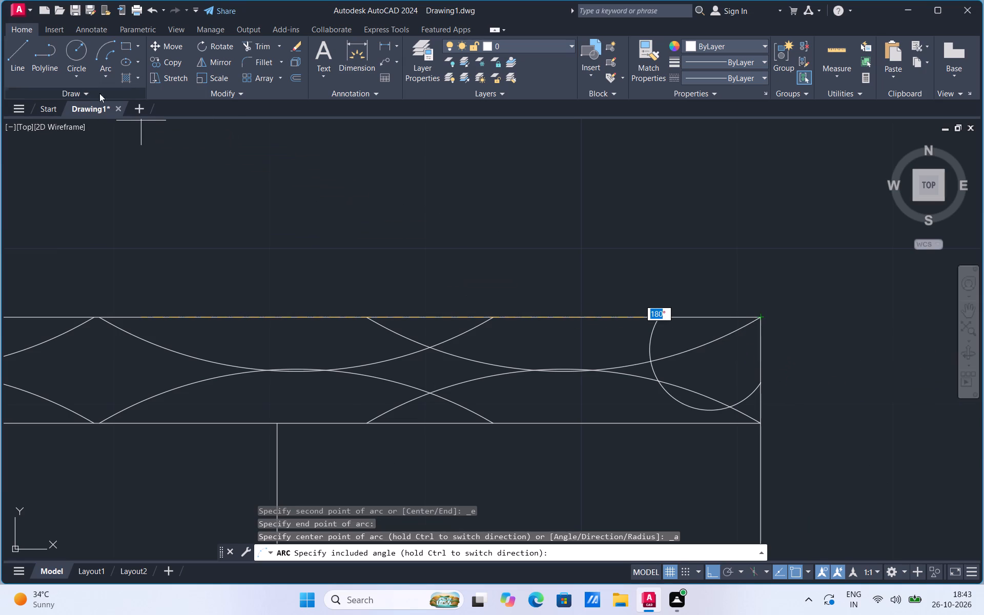
Draw a start-end-direction arc spanning about 8" from the backrest's upper edge to its right edge, rounding the upper-right corner.
{"action": "left_click", "coordinate": [106, 79]}
{"action": "left_click", "coordinate": [118, 231]}
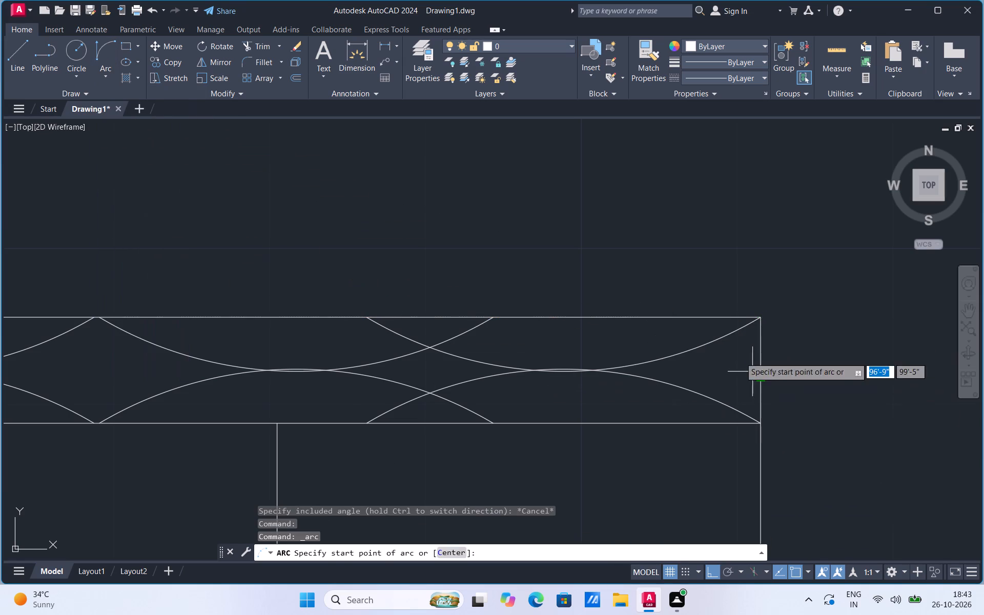
{"action": "left_click", "coordinate": [651, 318]}
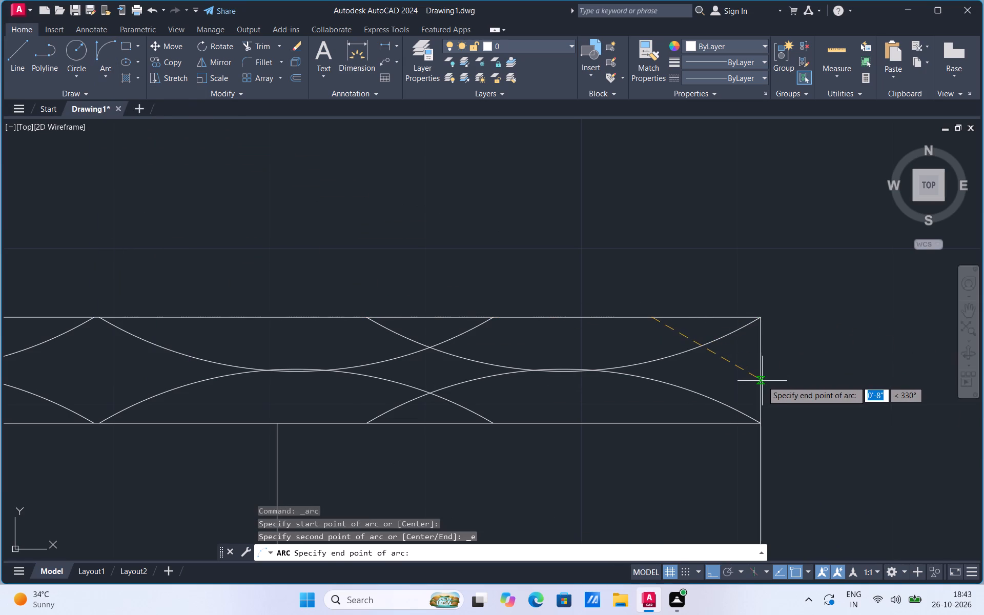
{"action": "left_click", "coordinate": [762, 381]}
{"action": "left_click", "coordinate": [770, 282]}
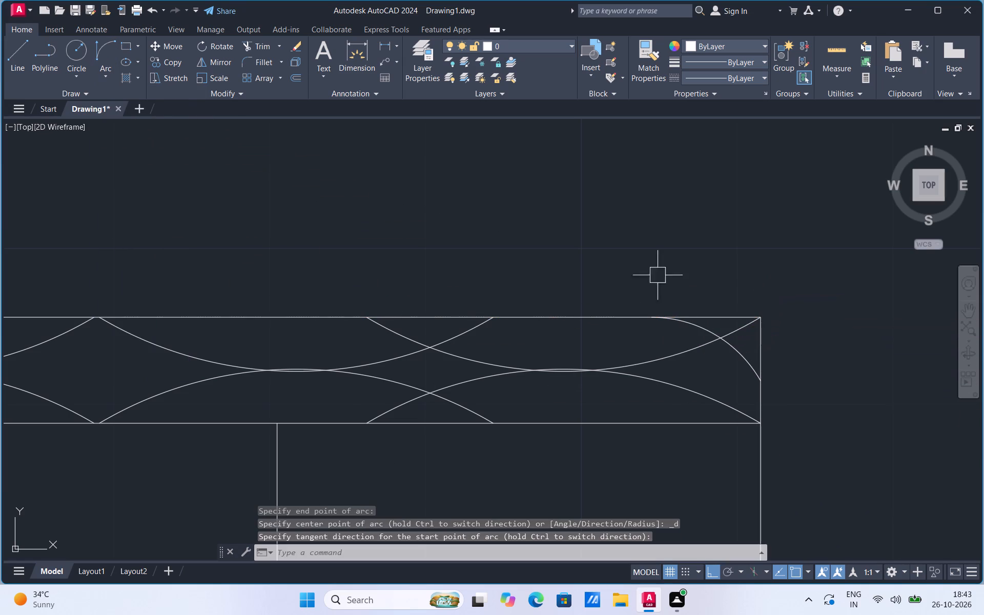
Trim the backrest's edges and the decorative arc outside the new rounded upper-right corner.
{"action": "left_click", "coordinate": [265, 42]}
{"action": "left_click_drag", "start_coordinate": [742, 294], "coordinate": [764, 328]}
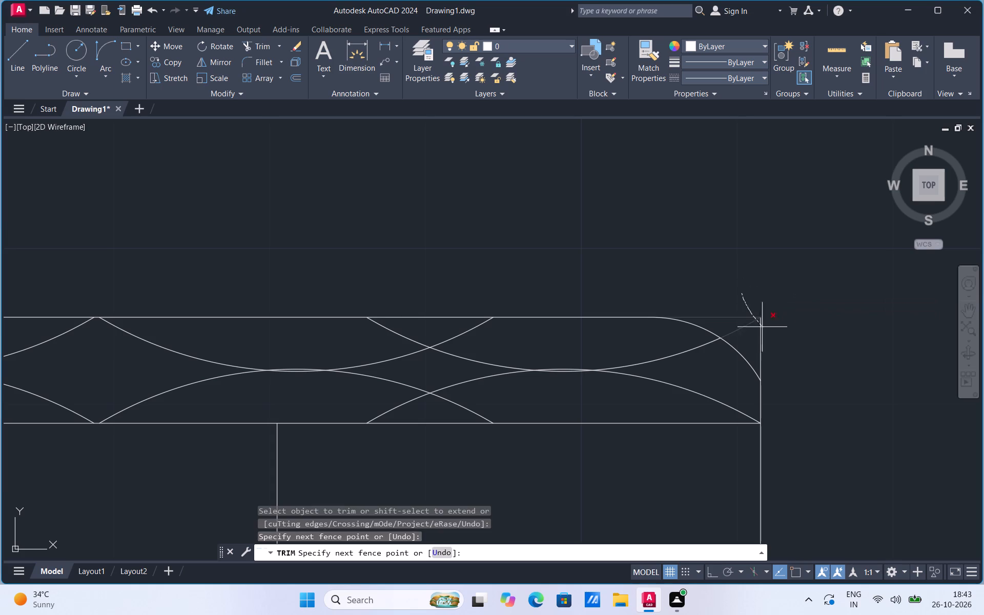
{"action": "left_click_drag", "start_coordinate": [764, 328], "coordinate": [785, 355]}
{"action": "scroll", "coordinate": [760, 330], "scroll_direction": "down", "scroll_amount": 4}
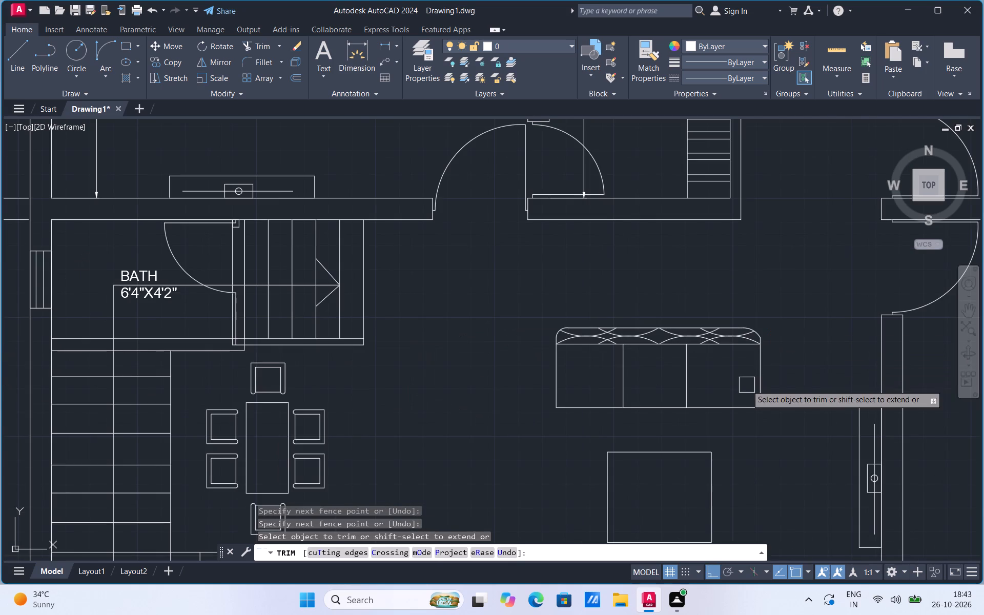
{"action": "key", "text": "Escape"}
Group all the lines and arcs of the three-cushion sofa into one object.
{"action": "left_click_drag", "start_coordinate": [504, 436], "coordinate": [514, 433]}
{"action": "left_click", "coordinate": [830, 270]}
{"action": "right_click", "coordinate": [720, 340]}
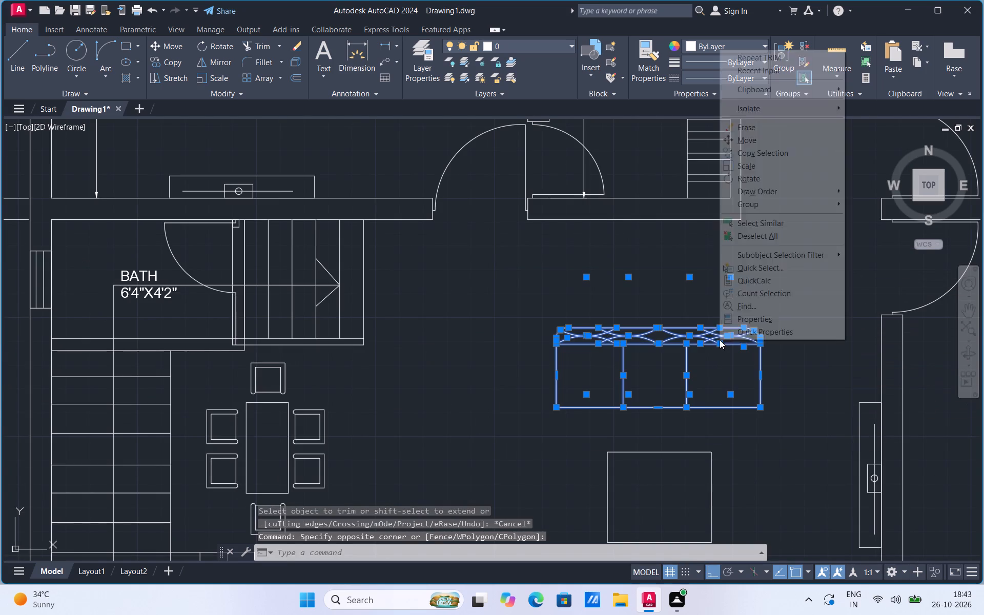
{"action": "left_click", "coordinate": [756, 205]}
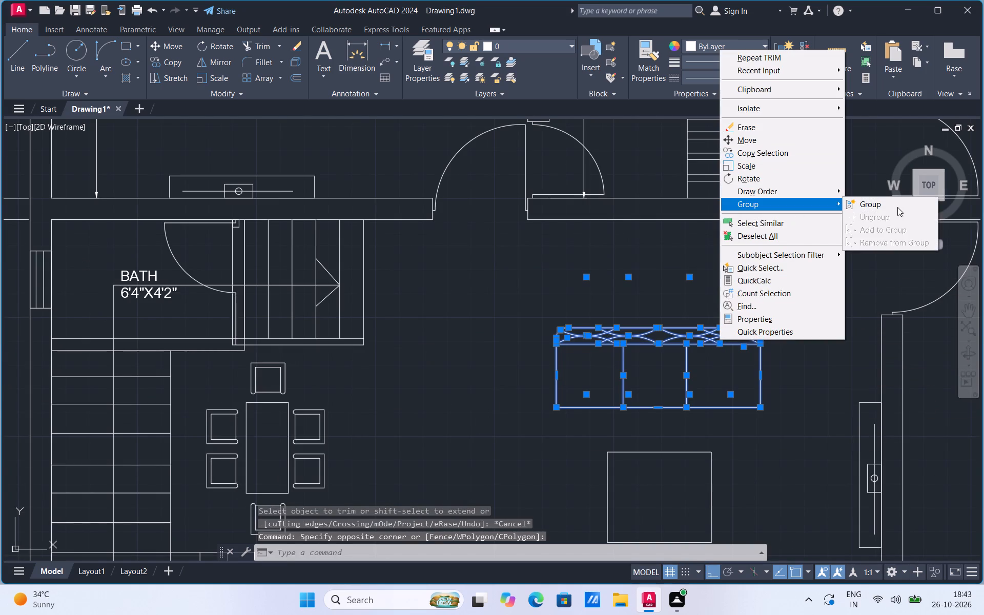
{"action": "left_click_drag", "start_coordinate": [894, 204], "coordinate": [889, 206]}
Copy the grouped sofa horizontally to the left, placing the copy beside the original on the dining table's side.
{"action": "left_click", "coordinate": [646, 335]}
{"action": "right_click", "coordinate": [646, 335]}
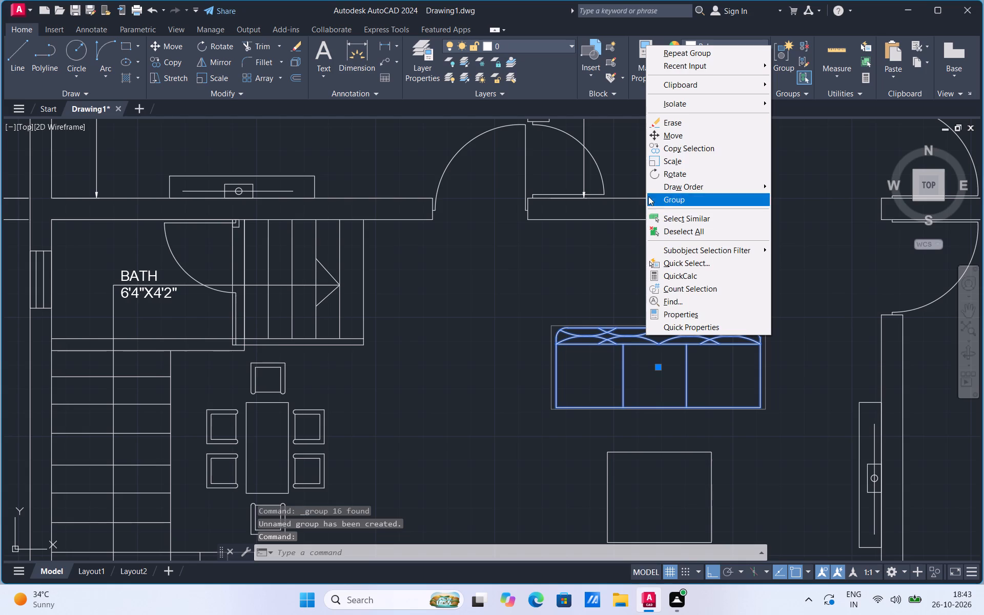
{"action": "left_click", "coordinate": [670, 150]}
{"action": "scroll", "coordinate": [657, 241], "scroll_direction": "down", "scroll_amount": 2}
{"action": "left_click", "coordinate": [662, 286]}
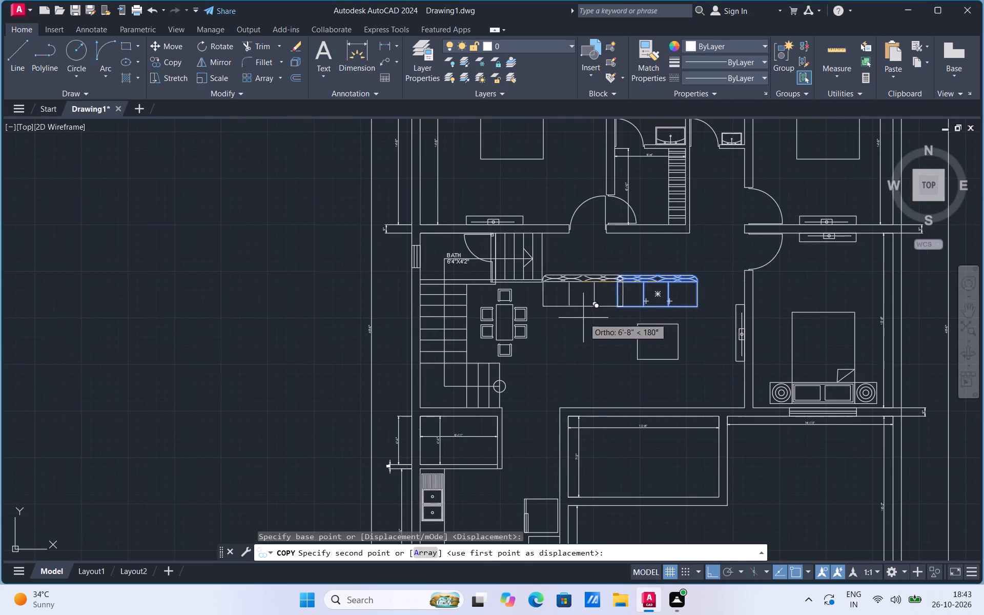
{"action": "left_click", "coordinate": [573, 315]}
{"action": "key", "text": "Escape"}
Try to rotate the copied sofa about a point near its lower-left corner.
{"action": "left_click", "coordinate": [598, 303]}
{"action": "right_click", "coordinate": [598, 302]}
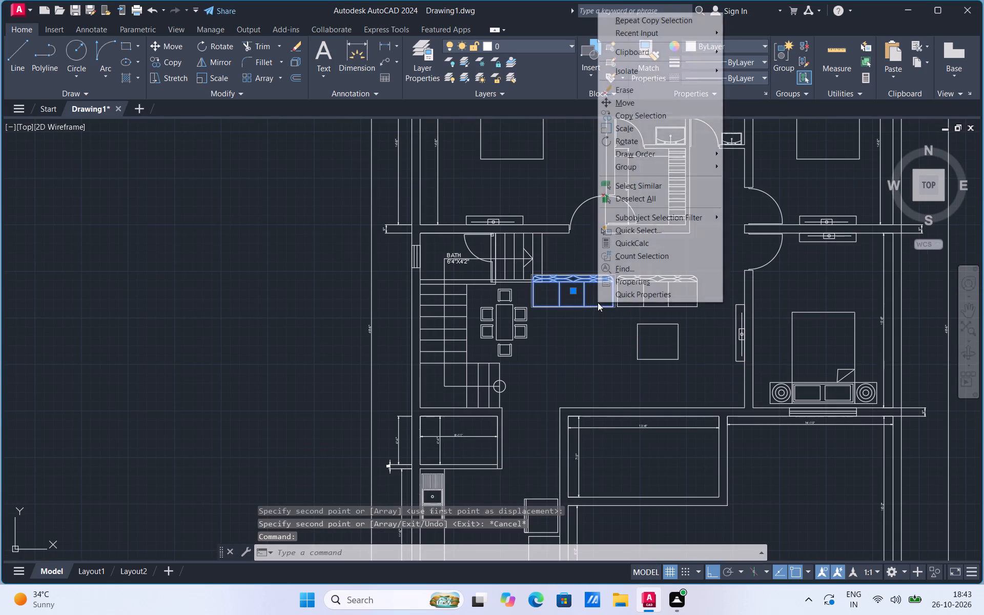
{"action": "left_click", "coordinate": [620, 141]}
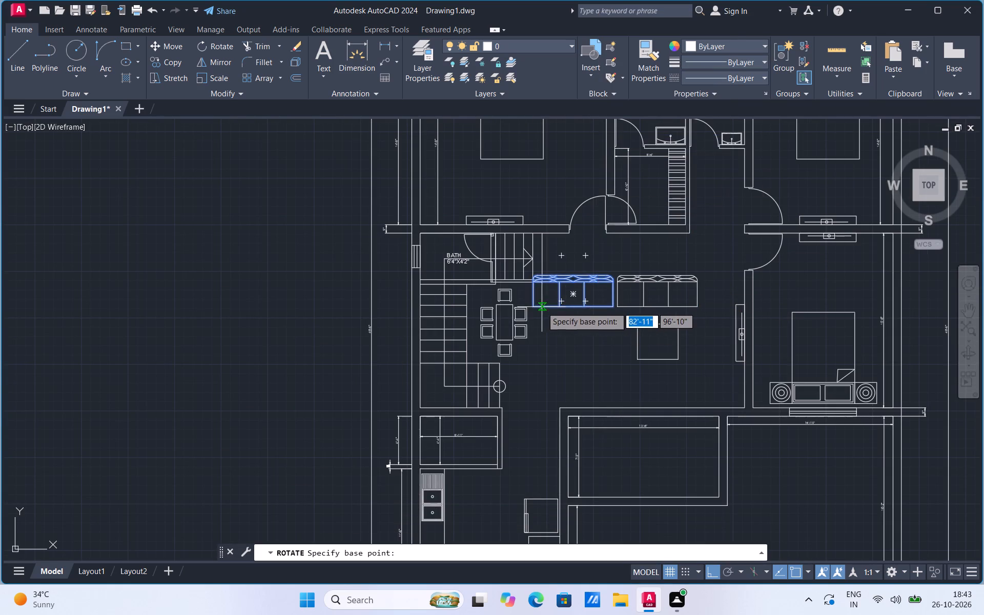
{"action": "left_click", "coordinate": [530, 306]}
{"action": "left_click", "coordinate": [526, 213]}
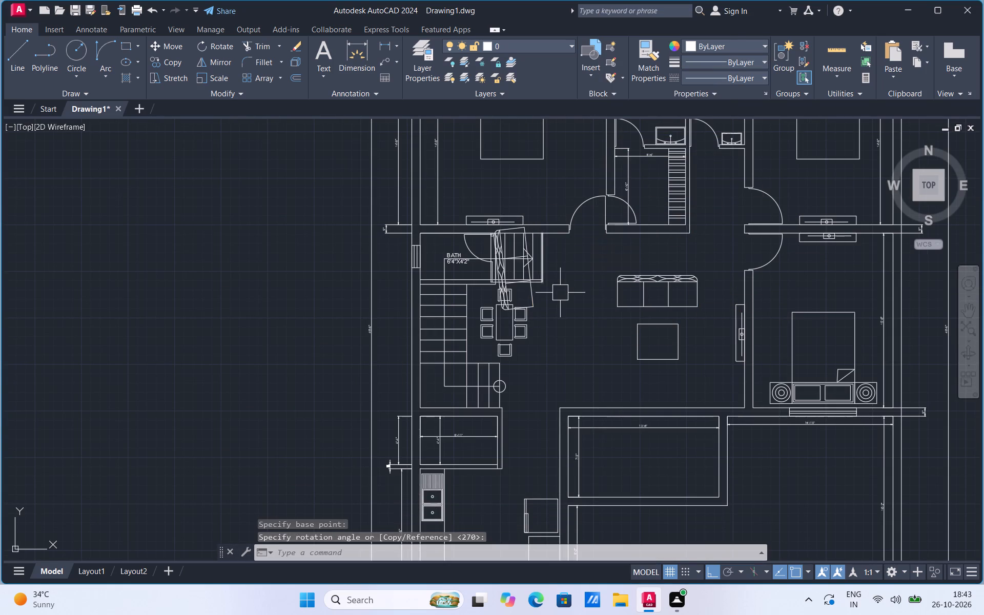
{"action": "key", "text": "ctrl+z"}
Rotate the copied sofa 90° counterclockwise about its lower-left corner so that it stands vertically.
{"action": "left_click", "coordinate": [575, 308]}
{"action": "right_click", "coordinate": [575, 308]}
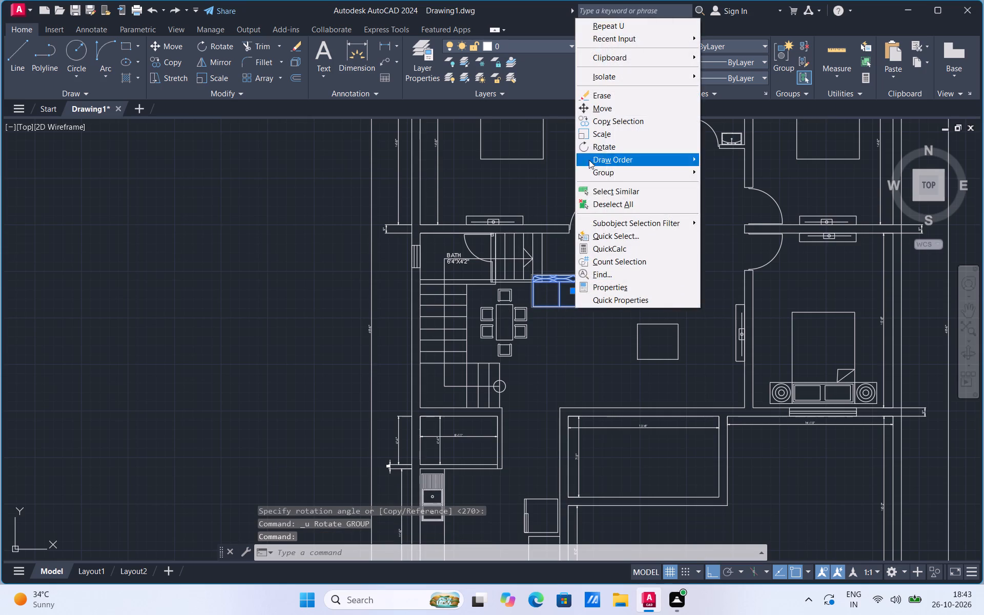
{"action": "left_click", "coordinate": [600, 143]}
{"action": "scroll", "coordinate": [623, 321], "scroll_direction": "up", "scroll_amount": 1}
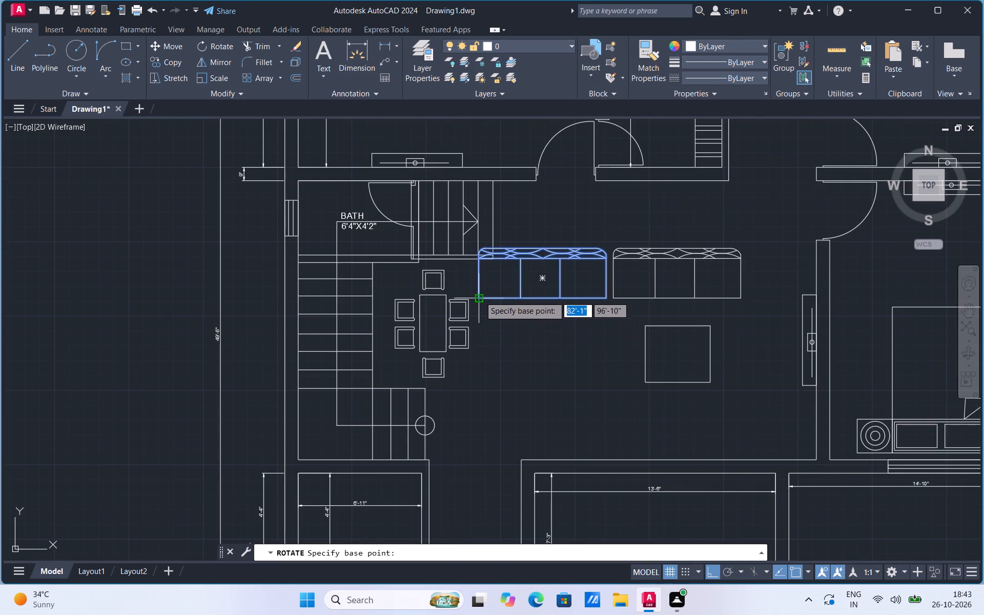
{"action": "left_click", "coordinate": [478, 300]}
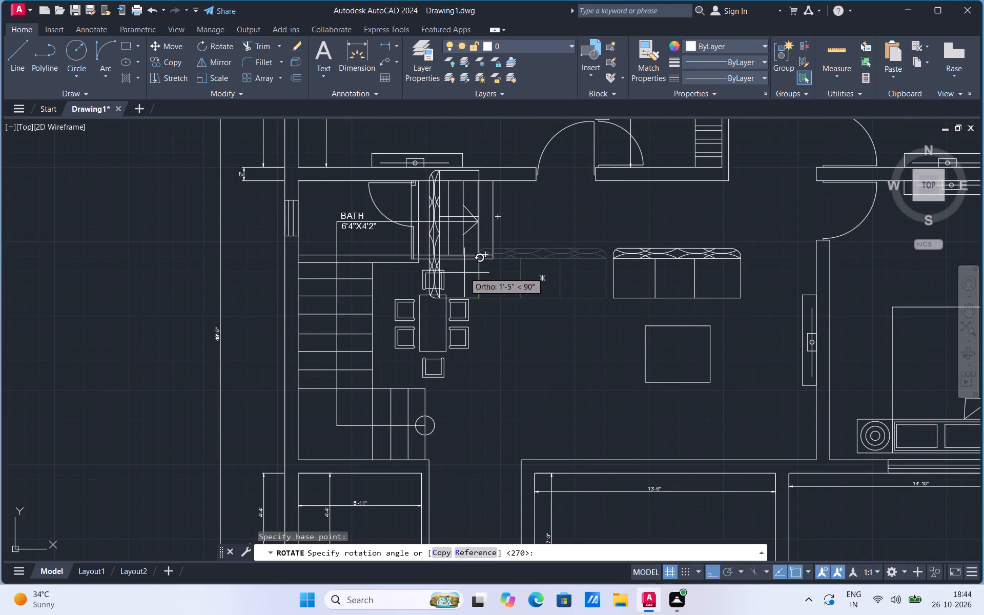
{"action": "left_click", "coordinate": [464, 273]}
Move the rotated sofa right into the hall and down about 7'-7", placing it left of the square centre table.
{"action": "left_click", "coordinate": [479, 286]}
{"action": "right_click", "coordinate": [479, 286]}
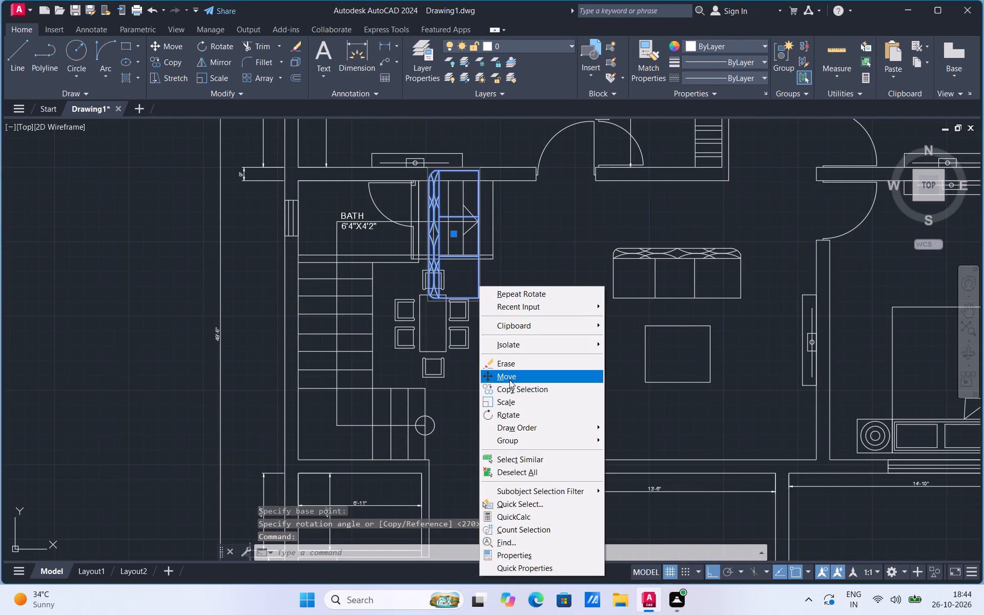
{"action": "left_click", "coordinate": [509, 380]}
{"action": "left_click", "coordinate": [460, 229]}
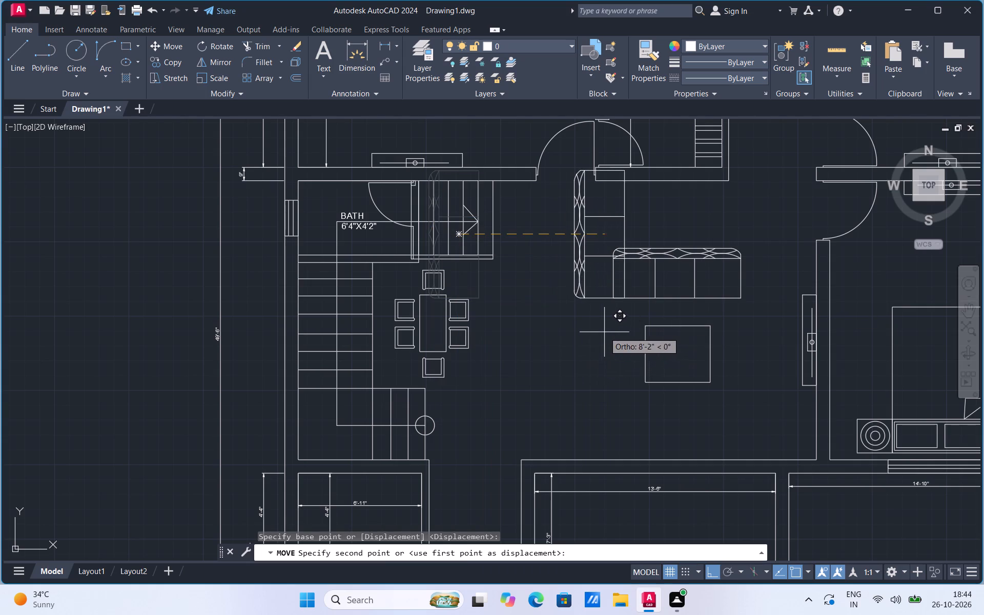
{"action": "left_click", "coordinate": [585, 324]}
{"action": "left_click", "coordinate": [601, 265]}
{"action": "right_click", "coordinate": [601, 265]}
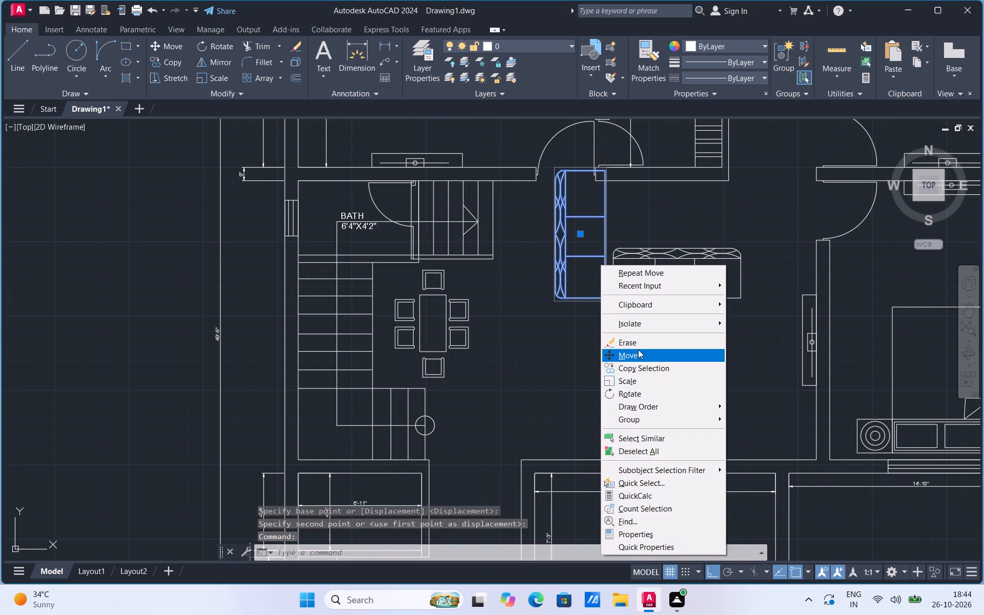
{"action": "left_click", "coordinate": [638, 352]}
{"action": "left_click", "coordinate": [604, 172]}
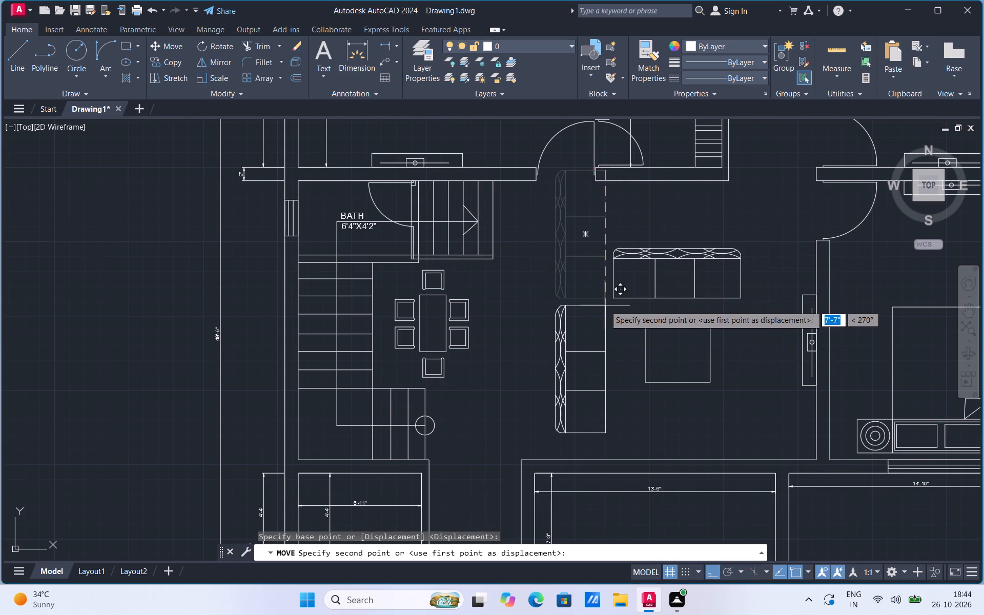
{"action": "left_click", "coordinate": [605, 303]}
Copy the door between the hall and the right-hand bedroom onto the lower wall of the 7'-3" deep room below the hall.
{"action": "scroll", "coordinate": [496, 260], "scroll_direction": "down", "scroll_amount": 1}
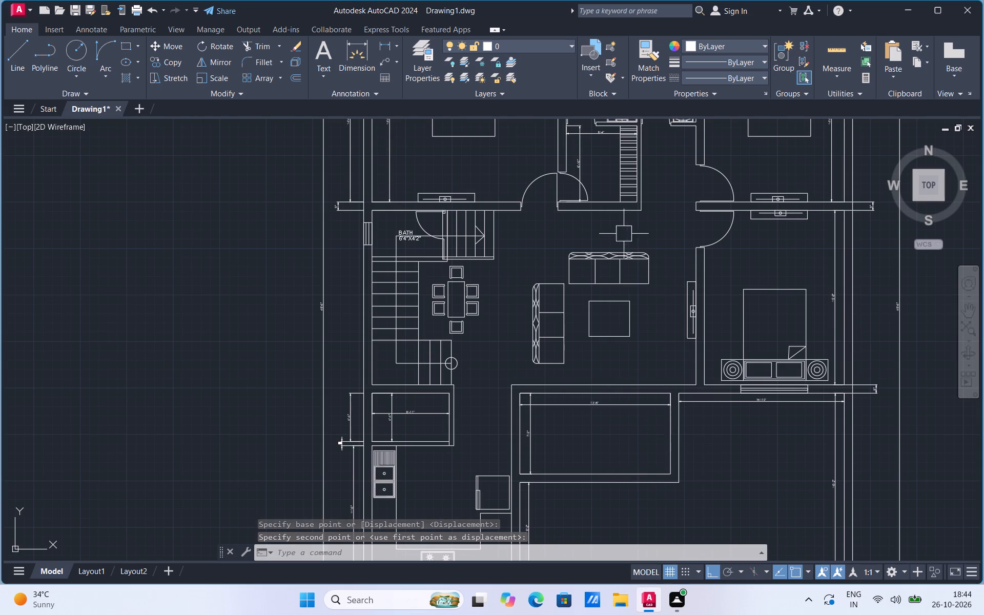
{"action": "left_click", "coordinate": [717, 236]}
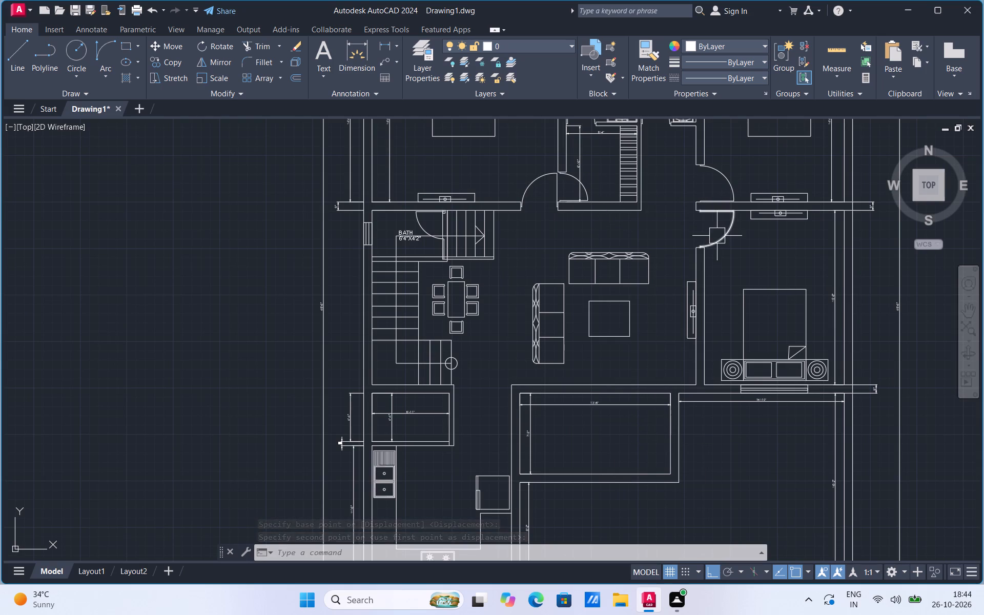
{"action": "right_click", "coordinate": [717, 236]}
{"action": "left_click", "coordinate": [753, 342]}
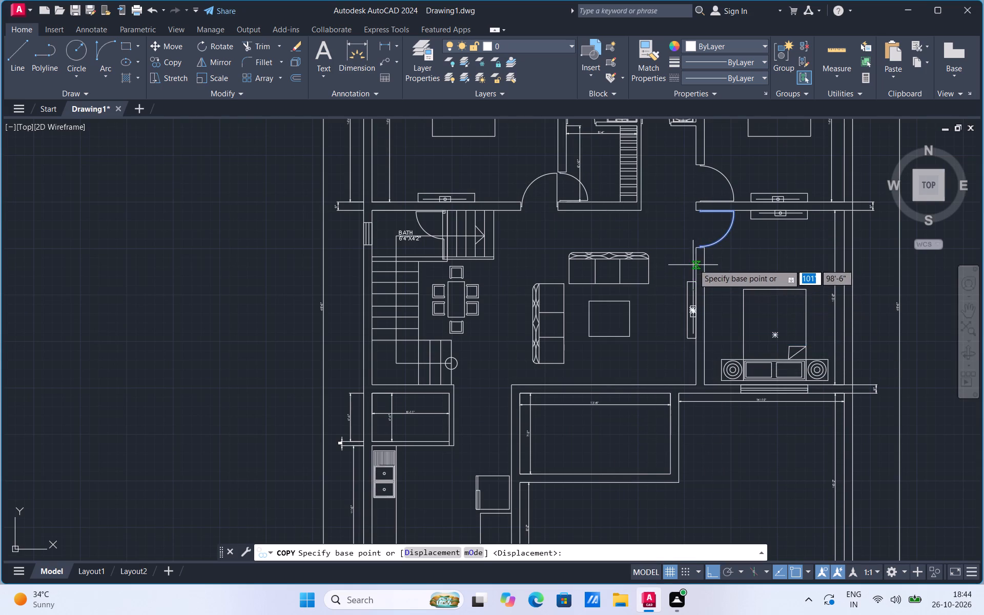
{"action": "left_click", "coordinate": [702, 247]}
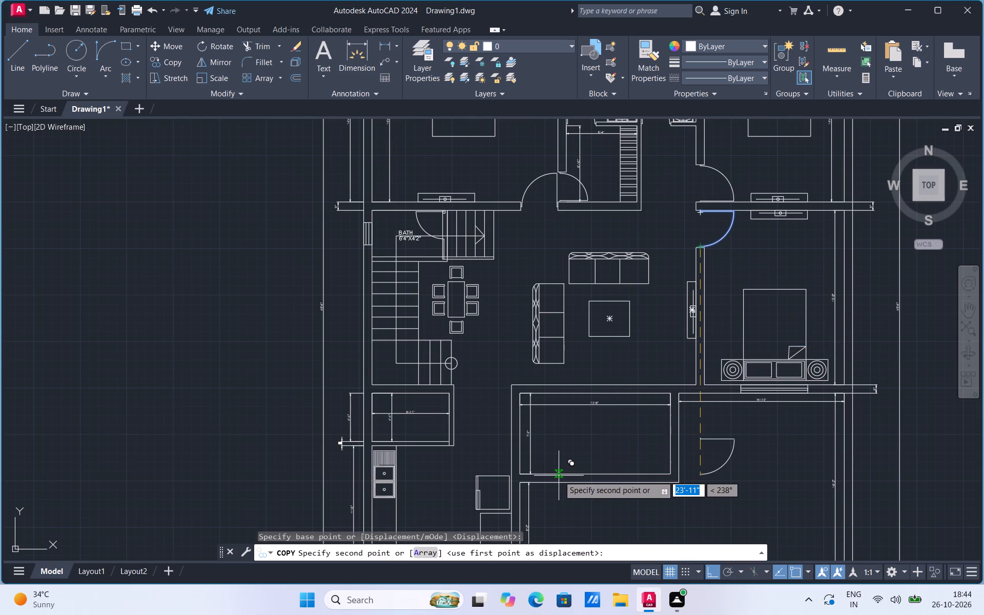
{"action": "left_click", "coordinate": [559, 479]}
{"action": "scroll", "coordinate": [560, 503], "scroll_direction": "up", "scroll_amount": 3}
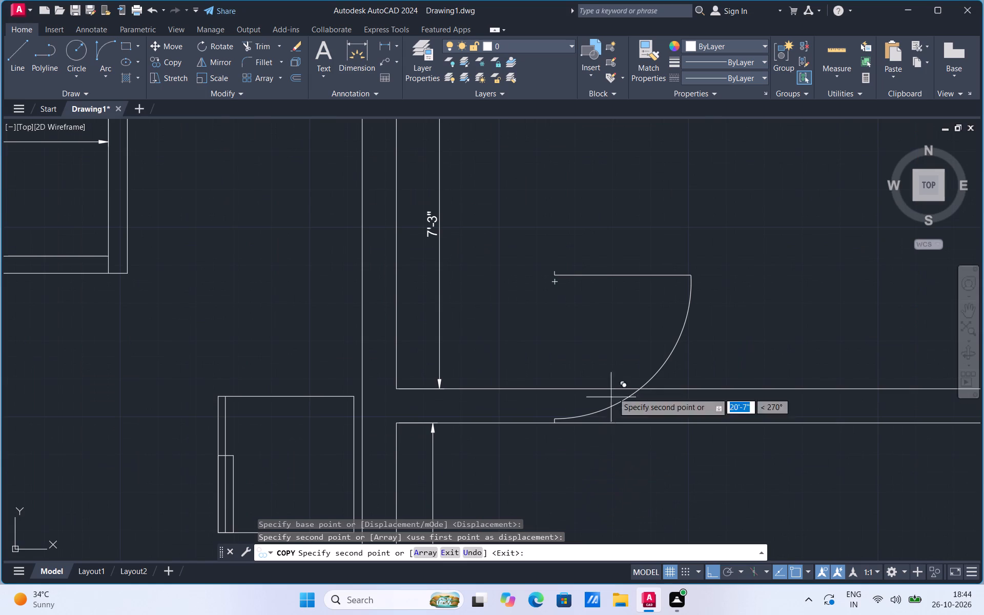
{"action": "key", "text": "Escape"}
Rotate the copied door 90° counterclockwise about its lower end so that its leaf stands vertically.
{"action": "left_click", "coordinate": [597, 272]}
{"action": "right_click", "coordinate": [597, 272]}
{"action": "left_click", "coordinate": [638, 400]}
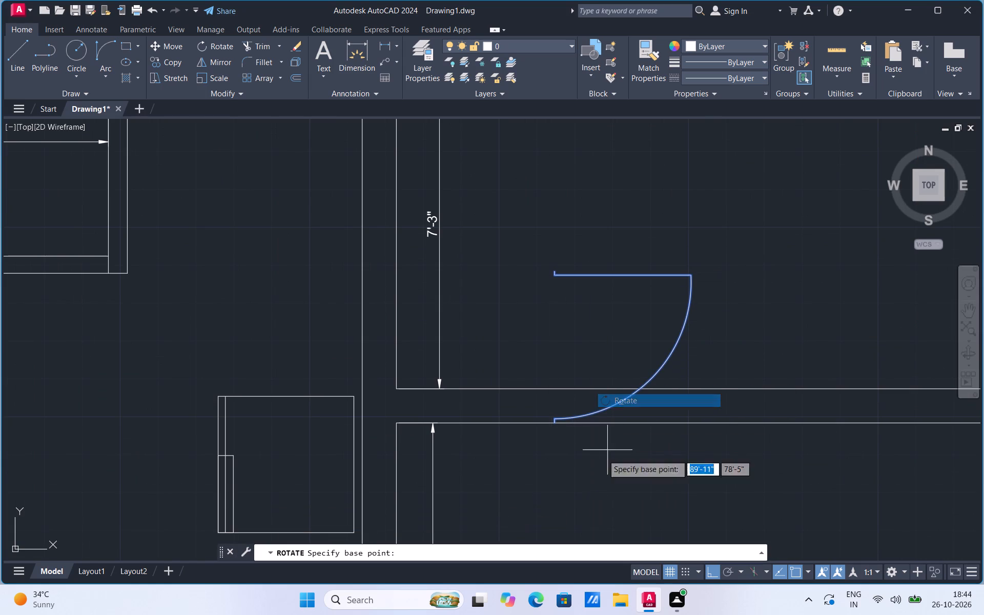
{"action": "left_click", "coordinate": [558, 423]}
{"action": "left_click", "coordinate": [551, 294]}
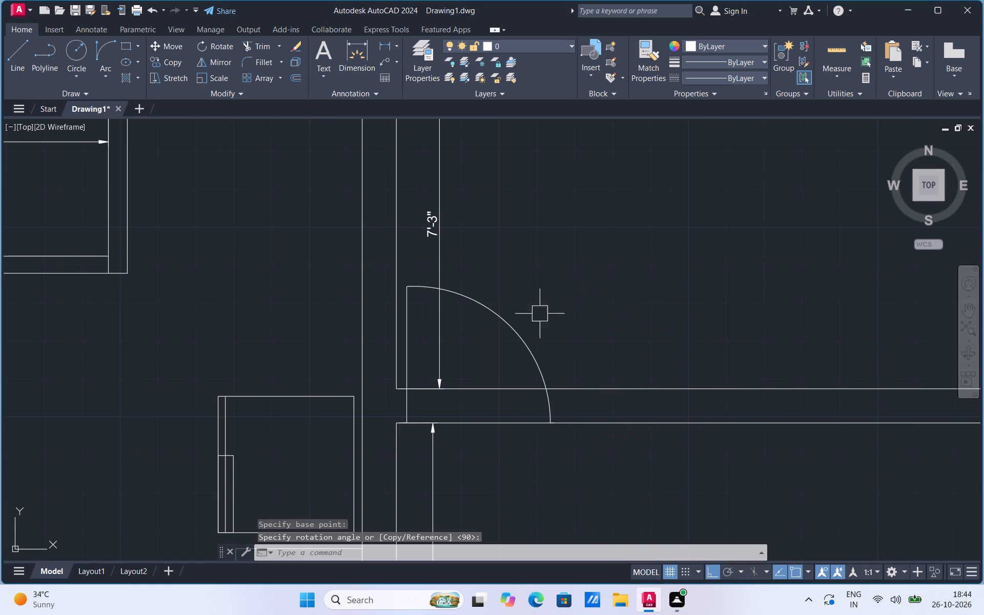
Move the rotated door slightly upward so that its ends sit midway between the two lines of the wall.
{"action": "left_click", "coordinate": [403, 403]}
{"action": "right_click", "coordinate": [403, 403]}
{"action": "left_click", "coordinate": [435, 203]}
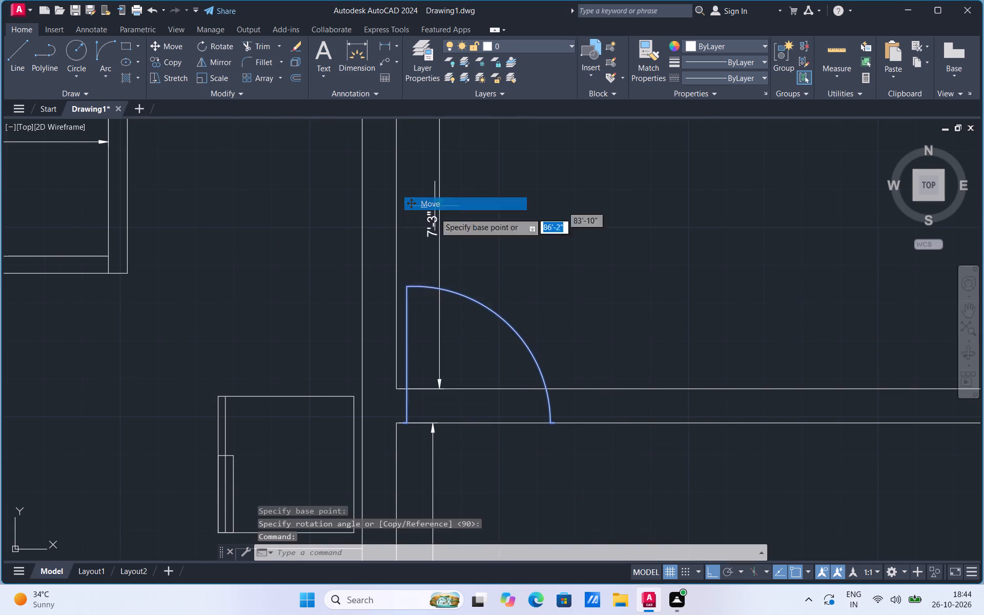
{"action": "scroll", "coordinate": [414, 372], "scroll_direction": "up", "scroll_amount": 1}
{"action": "left_click", "coordinate": [394, 458]}
{"action": "left_click", "coordinate": [390, 430]}
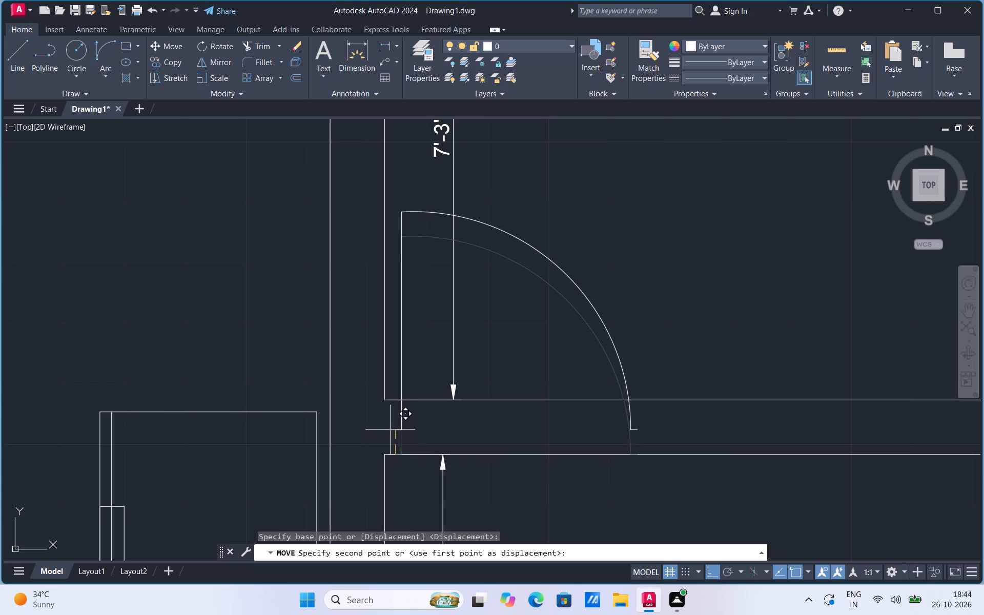
Extend the vertical wall line beside the new door's leaf down across the wall thickness to the lower wall line.
{"action": "type", "text": "EX"}
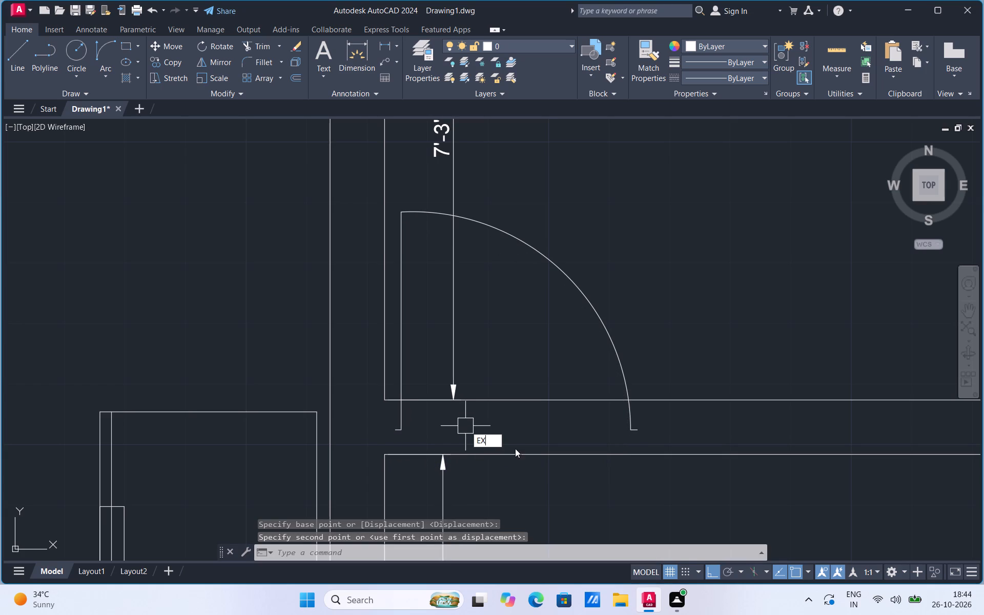
{"action": "left_click_drag", "start_coordinate": [517, 455], "coordinate": [504, 444]}
{"action": "left_click", "coordinate": [381, 364]}
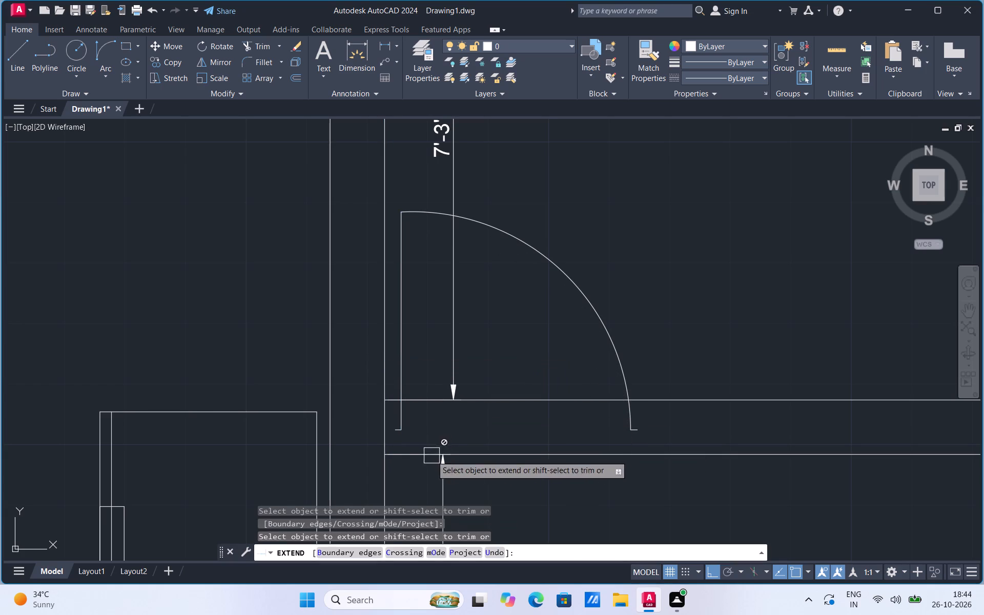
{"action": "key", "text": "Escape"}
Move the new door about 2" left so that its hinge-side end meets the vertical wall line.
{"action": "left_click", "coordinate": [405, 426]}
{"action": "right_click", "coordinate": [405, 426]}
{"action": "left_click", "coordinate": [438, 228]}
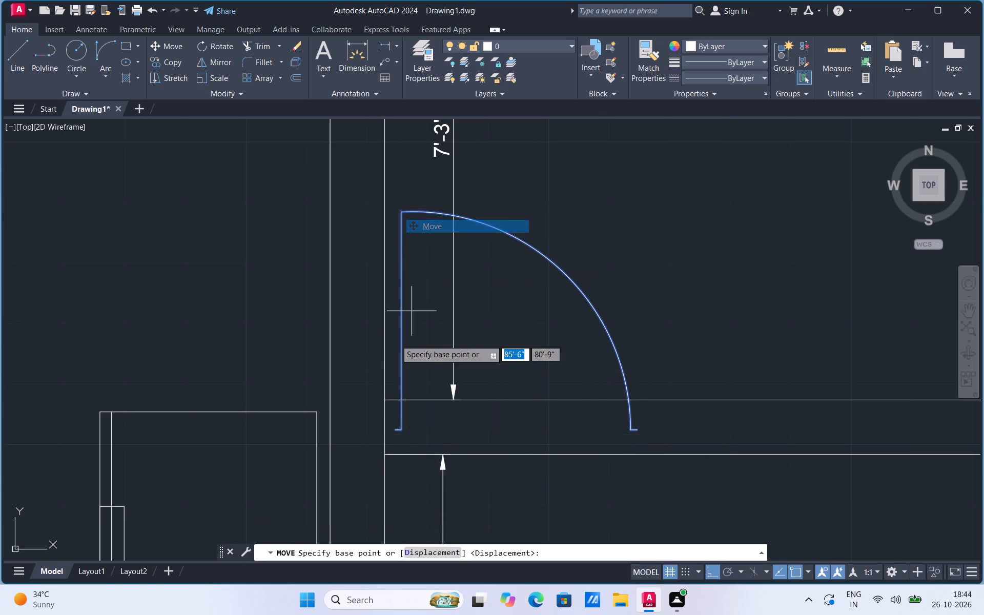
{"action": "scroll", "coordinate": [372, 427], "scroll_direction": "up", "scroll_amount": 1}
{"action": "left_click", "coordinate": [407, 434]}
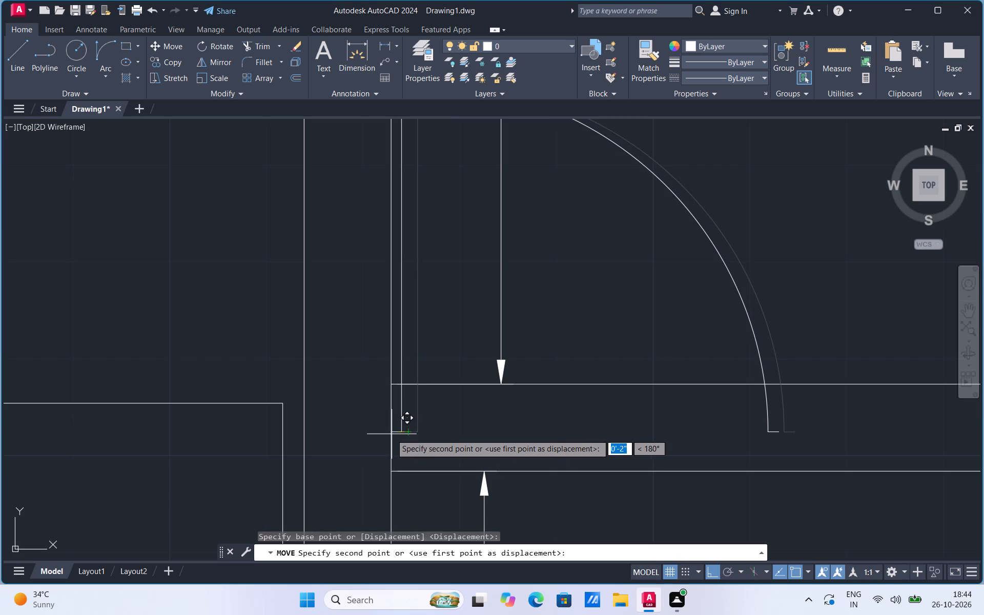
{"action": "left_click", "coordinate": [391, 434]}
Draw a jamb line from the door's free end up to the upper wall line and extend it down to the lower one.
{"action": "left_click", "coordinate": [20, 73]}
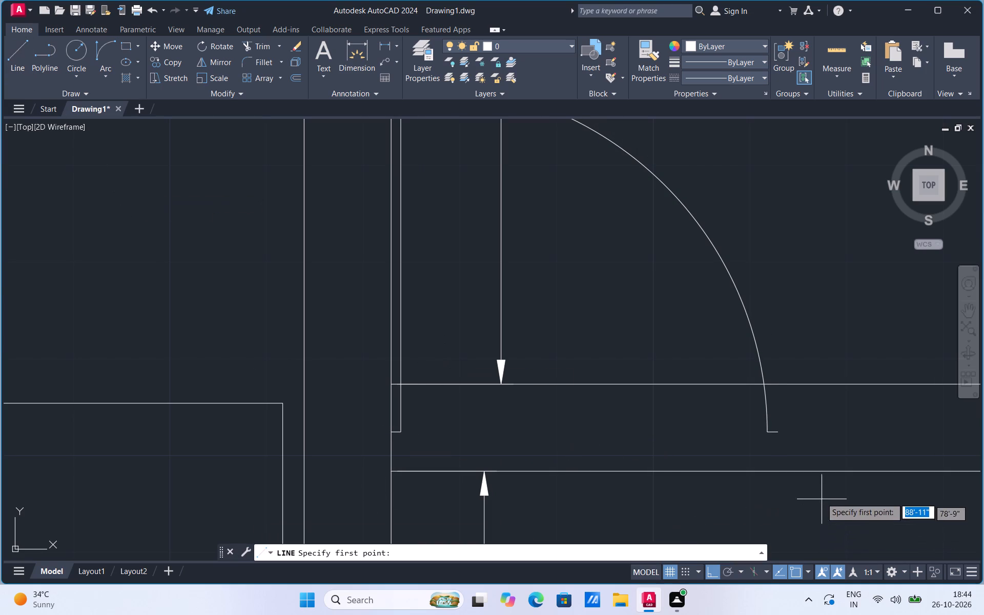
{"action": "left_click", "coordinate": [780, 433]}
{"action": "left_click", "coordinate": [777, 383]}
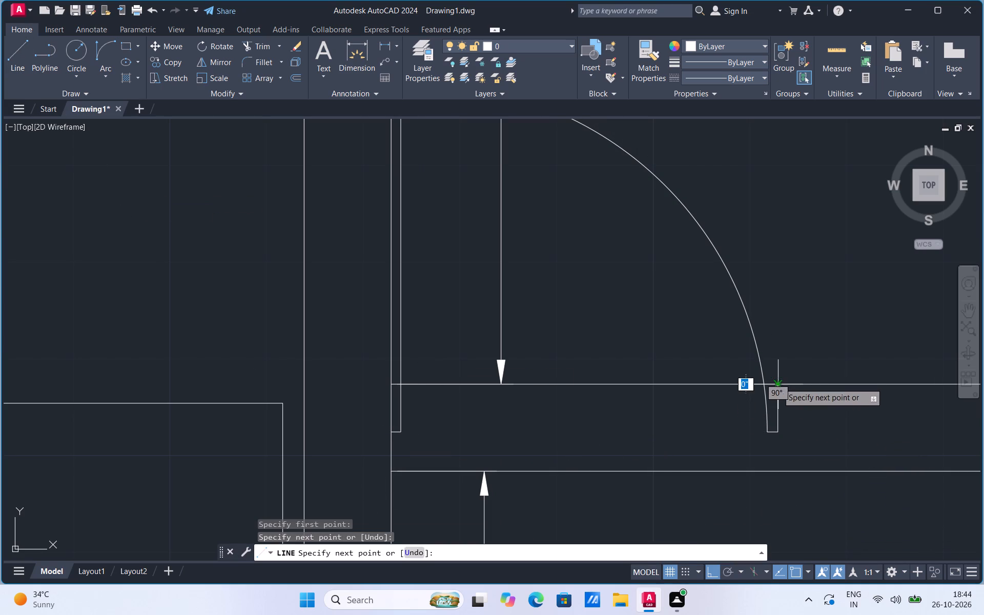
{"action": "key", "text": "Escape"}
{"action": "type", "text": "EX"}
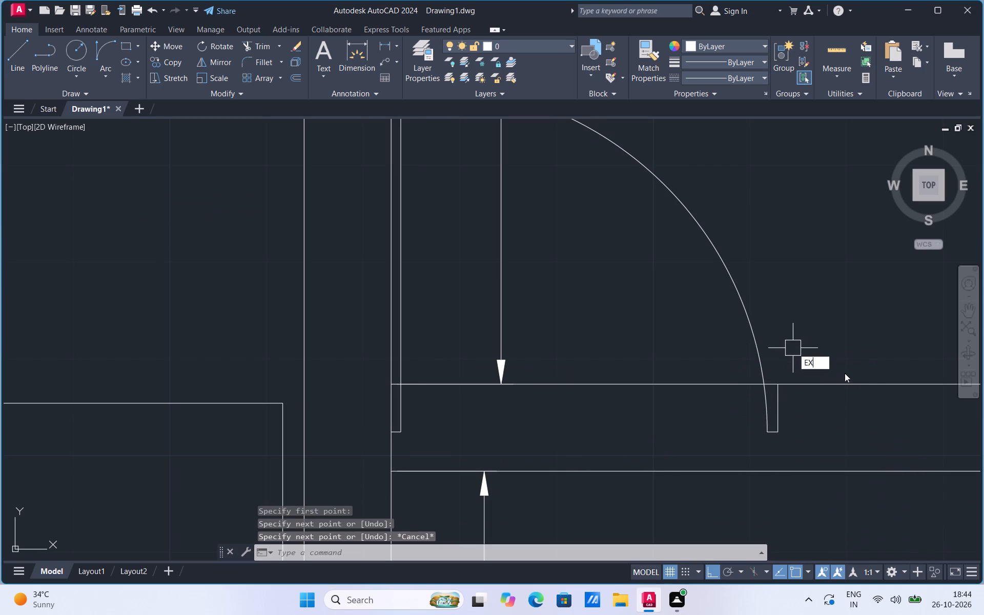
{"action": "left_click", "coordinate": [847, 373]}
{"action": "left_click", "coordinate": [779, 416]}
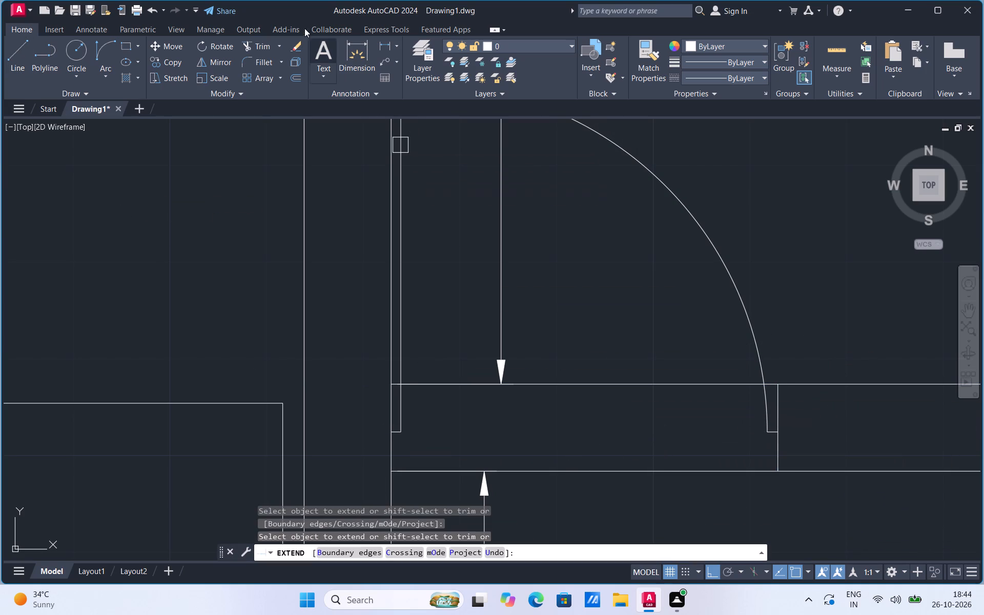
Trim both wall lines out of the new door opening and clear the leftover stubs at its two ends.
{"action": "left_click", "coordinate": [262, 47]}
{"action": "left_click_drag", "start_coordinate": [652, 357], "coordinate": [642, 473]}
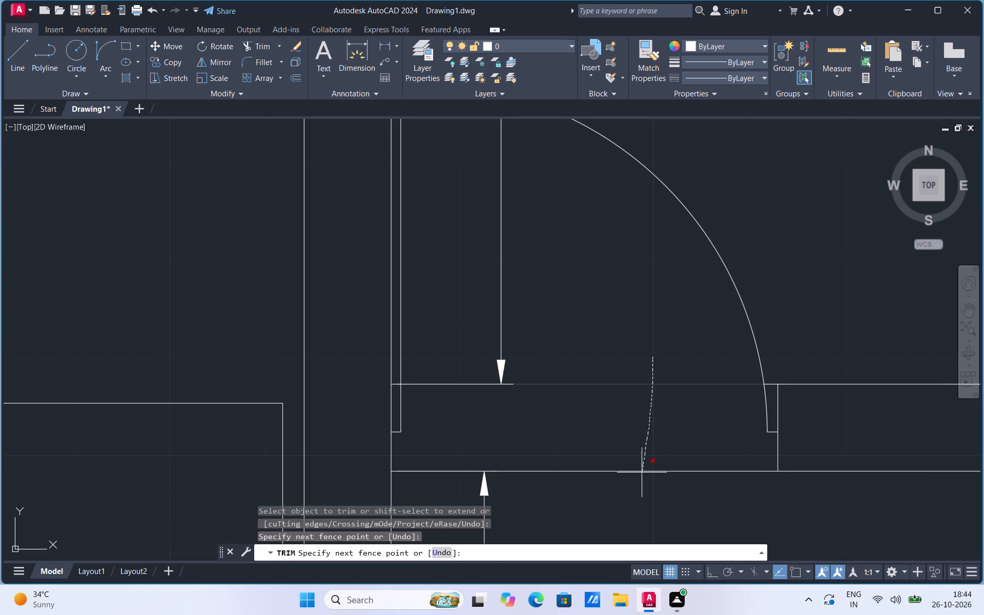
{"action": "left_click_drag", "start_coordinate": [642, 473], "coordinate": [638, 483]}
{"action": "scroll", "coordinate": [403, 375], "scroll_direction": "up", "scroll_amount": 4}
{"action": "left_click", "coordinate": [338, 439]}
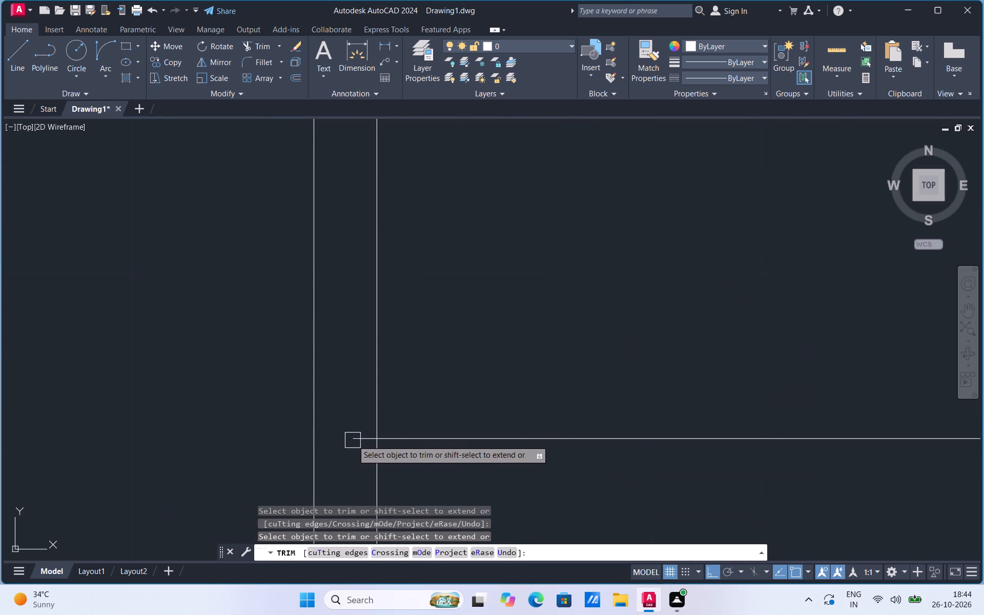
{"action": "left_click", "coordinate": [360, 444]}
{"action": "scroll", "coordinate": [360, 407], "scroll_direction": "down", "scroll_amount": 3}
{"action": "scroll", "coordinate": [530, 438], "scroll_direction": "down", "scroll_amount": 4}
{"action": "scroll", "coordinate": [707, 428], "scroll_direction": "up", "scroll_amount": 3}
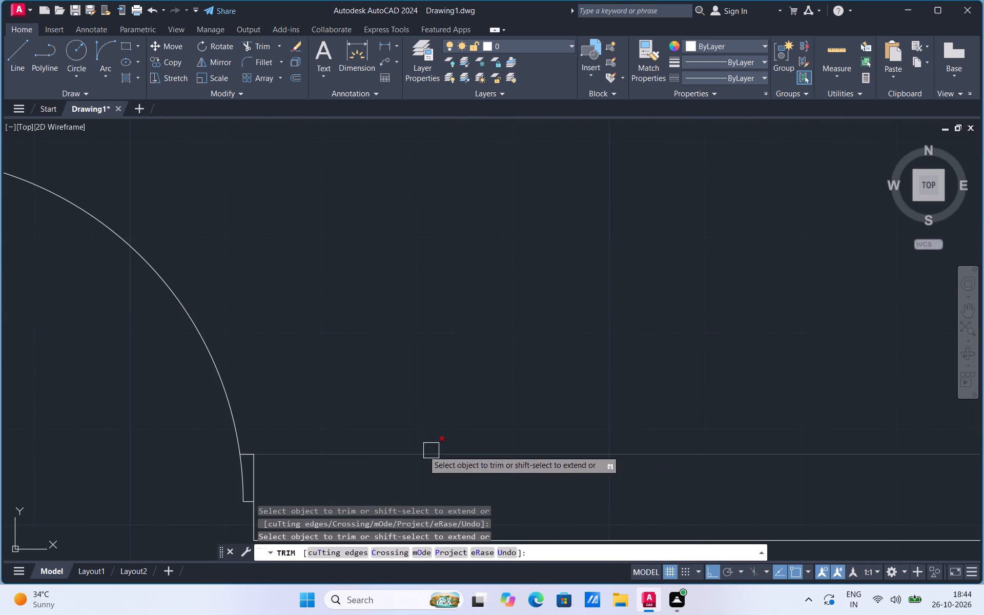
{"action": "scroll", "coordinate": [241, 434], "scroll_direction": "up", "scroll_amount": 2}
{"action": "left_click", "coordinate": [247, 482]}
Remove the vertical dimension of the space below the new door.
{"action": "scroll", "coordinate": [462, 348], "scroll_direction": "down", "scroll_amount": 6}
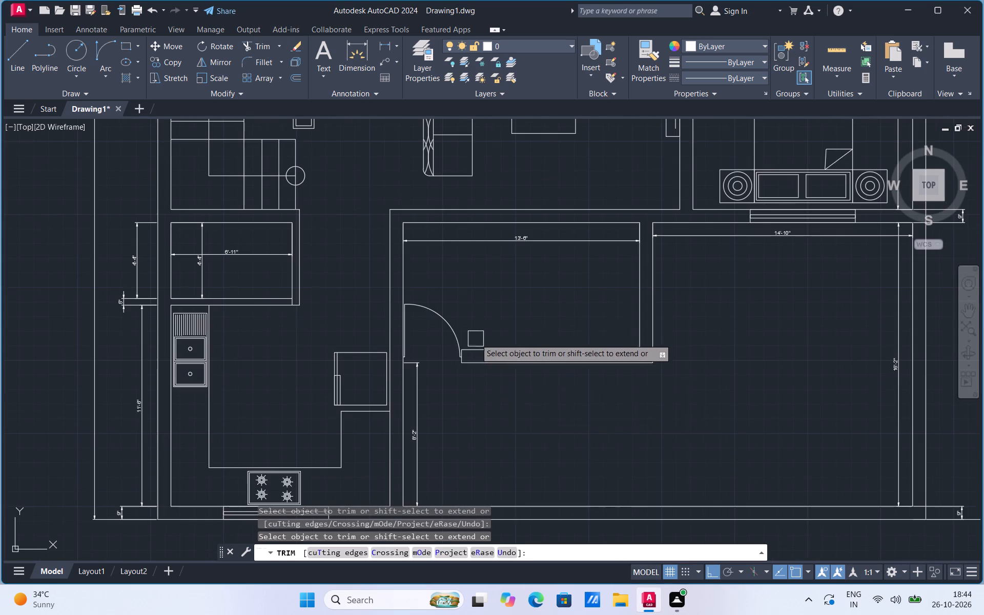
{"action": "scroll", "coordinate": [486, 387], "scroll_direction": "down", "scroll_amount": 1}
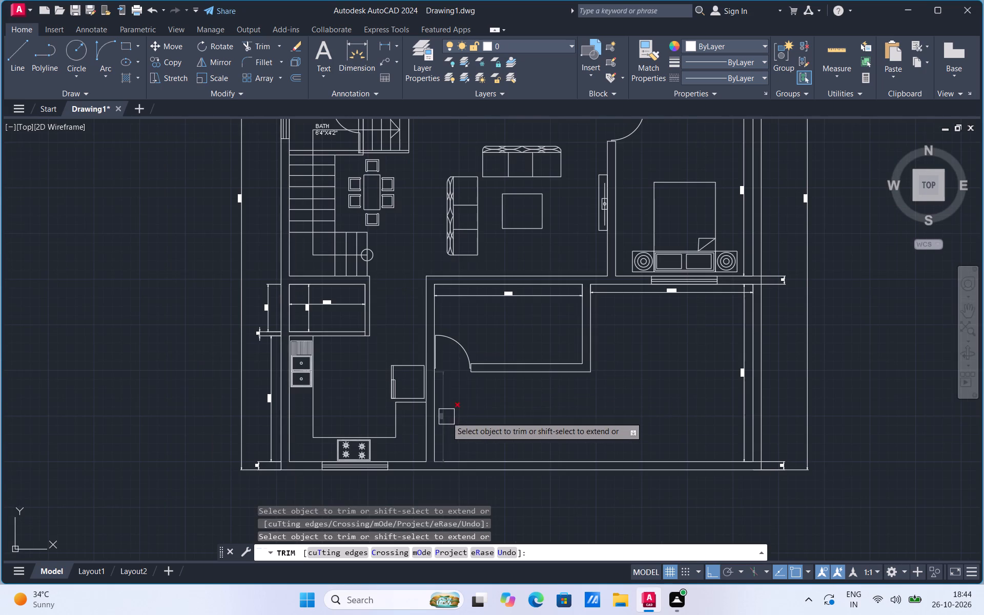
{"action": "left_click", "coordinate": [446, 417]}
{"action": "key", "text": "Escape"}
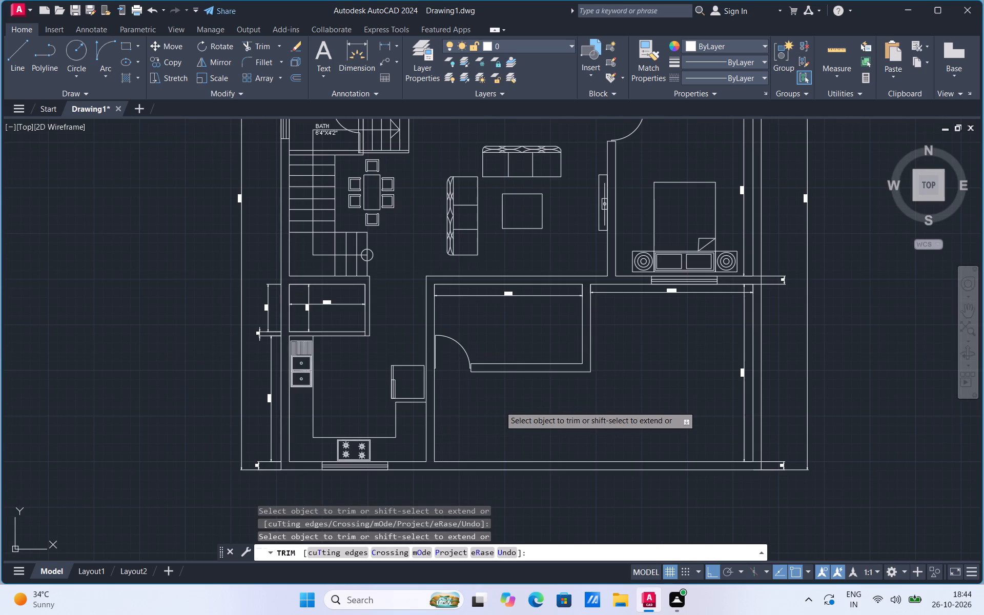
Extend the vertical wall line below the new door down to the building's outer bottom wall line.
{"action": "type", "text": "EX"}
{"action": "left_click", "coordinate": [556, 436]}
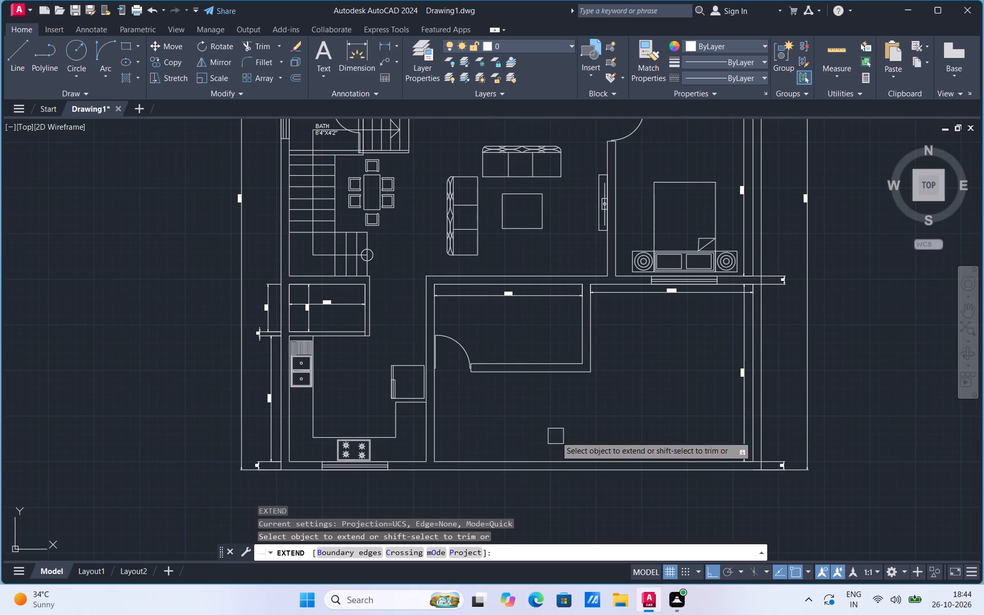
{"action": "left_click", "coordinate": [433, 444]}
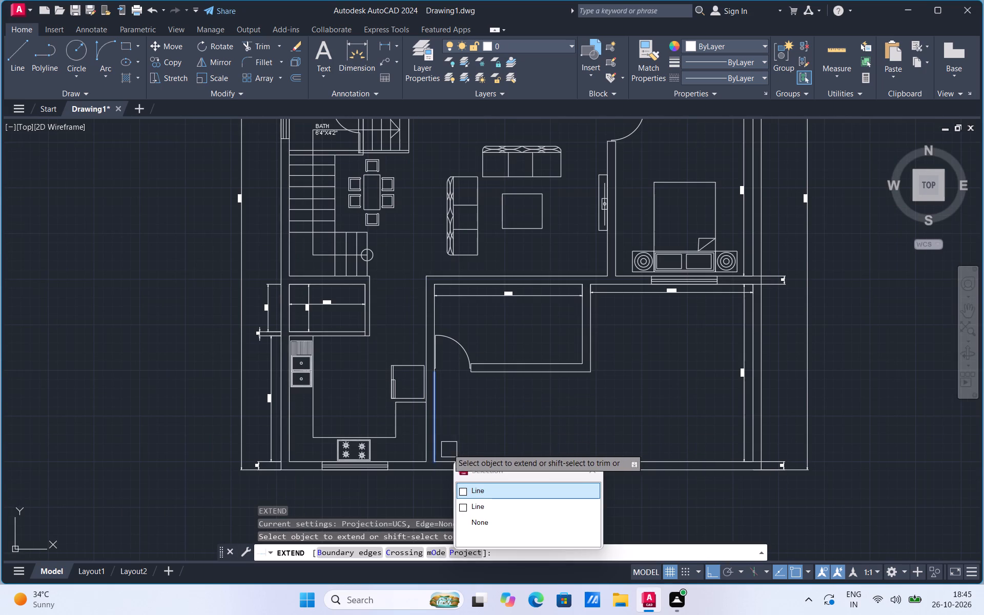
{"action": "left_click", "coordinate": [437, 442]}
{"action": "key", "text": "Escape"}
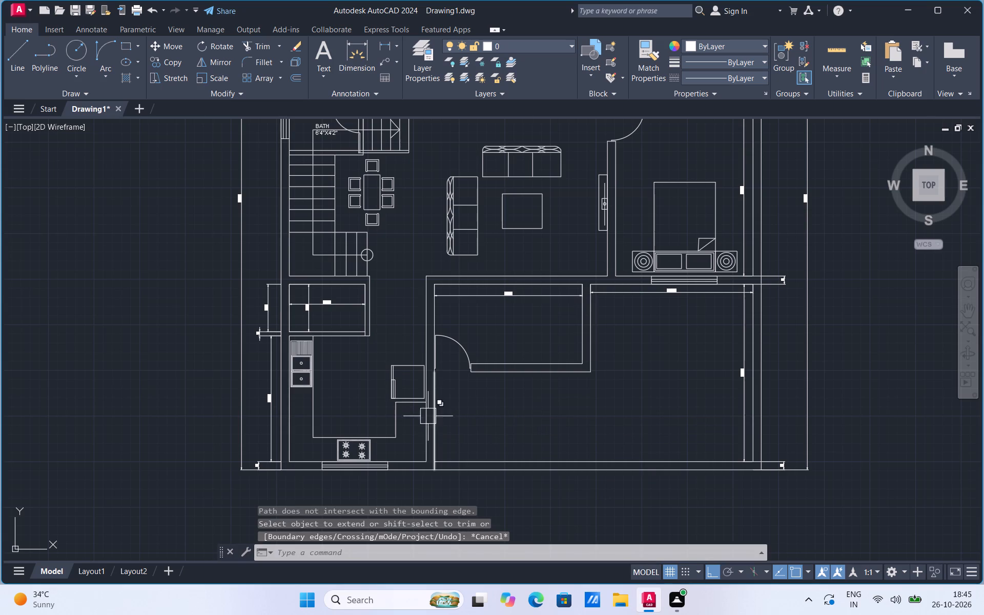
Erase the vertical wall line running from below the new door to the bottom wall.
{"action": "left_click", "coordinate": [436, 413]}
{"action": "key", "text": "Delete"}
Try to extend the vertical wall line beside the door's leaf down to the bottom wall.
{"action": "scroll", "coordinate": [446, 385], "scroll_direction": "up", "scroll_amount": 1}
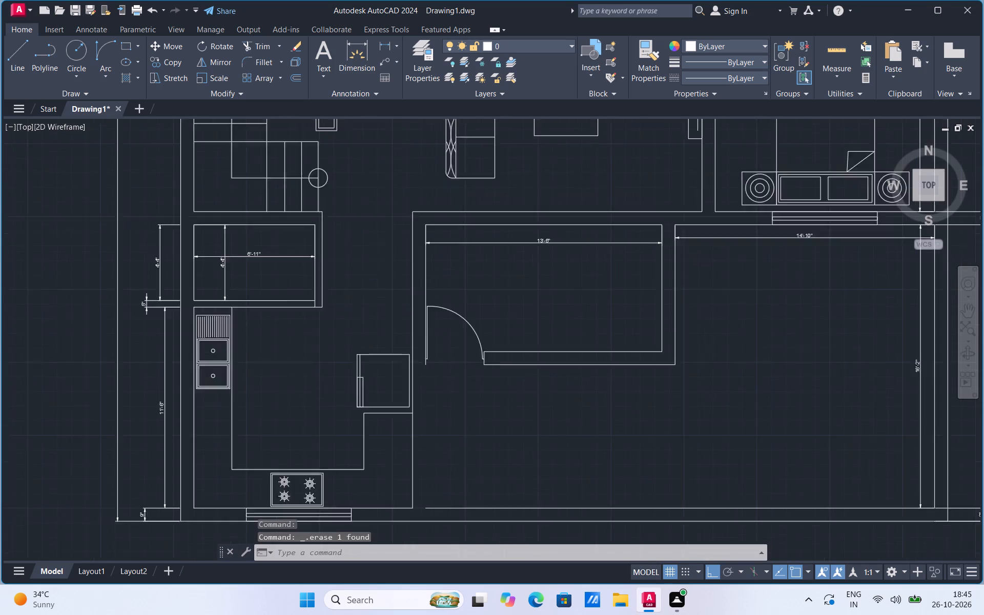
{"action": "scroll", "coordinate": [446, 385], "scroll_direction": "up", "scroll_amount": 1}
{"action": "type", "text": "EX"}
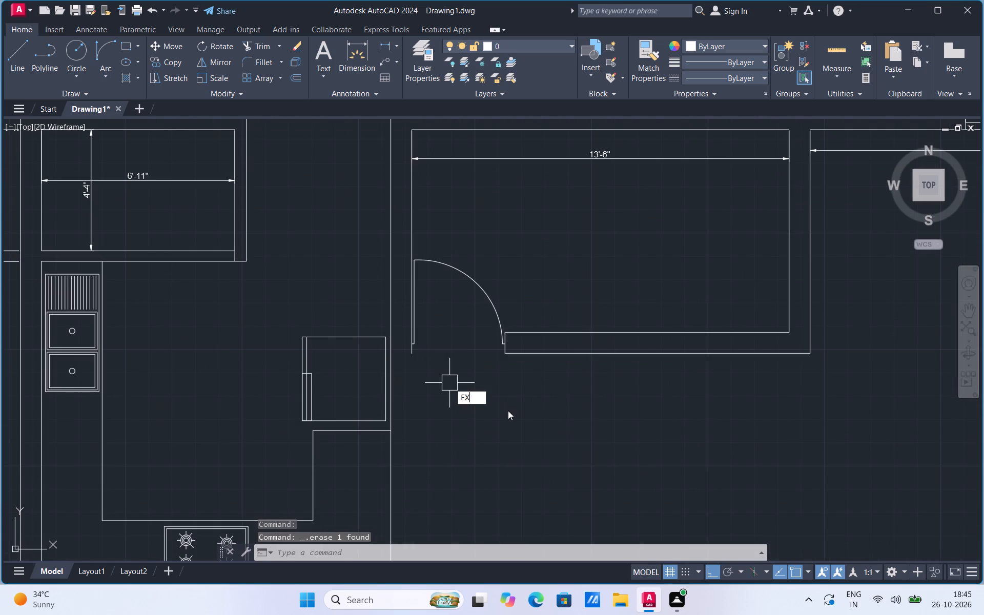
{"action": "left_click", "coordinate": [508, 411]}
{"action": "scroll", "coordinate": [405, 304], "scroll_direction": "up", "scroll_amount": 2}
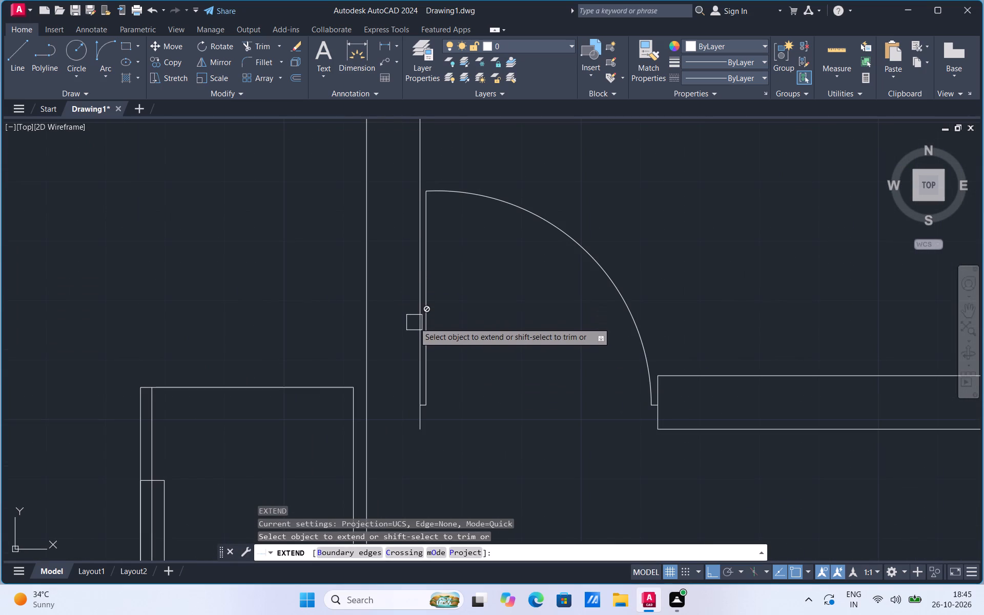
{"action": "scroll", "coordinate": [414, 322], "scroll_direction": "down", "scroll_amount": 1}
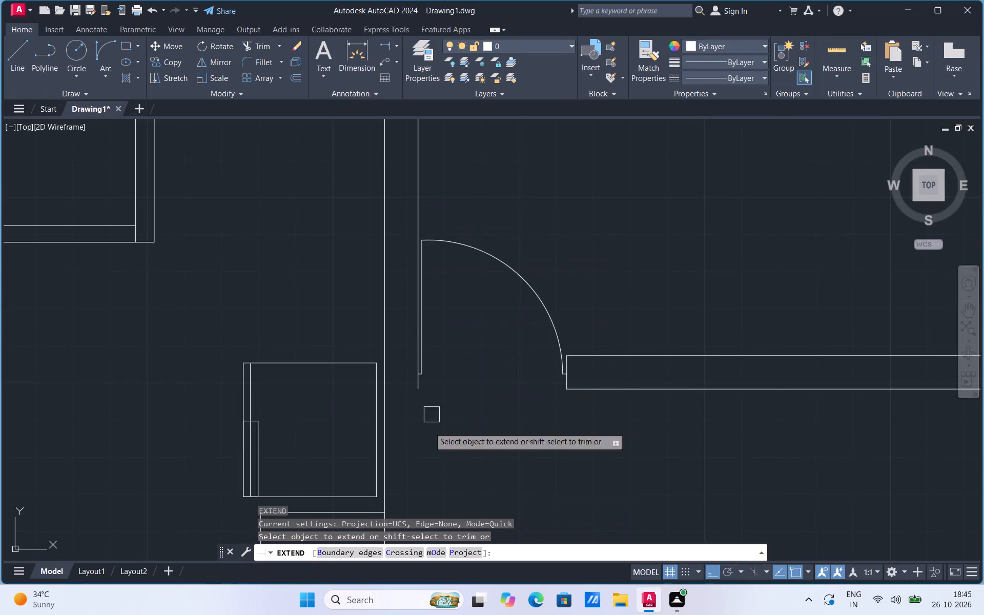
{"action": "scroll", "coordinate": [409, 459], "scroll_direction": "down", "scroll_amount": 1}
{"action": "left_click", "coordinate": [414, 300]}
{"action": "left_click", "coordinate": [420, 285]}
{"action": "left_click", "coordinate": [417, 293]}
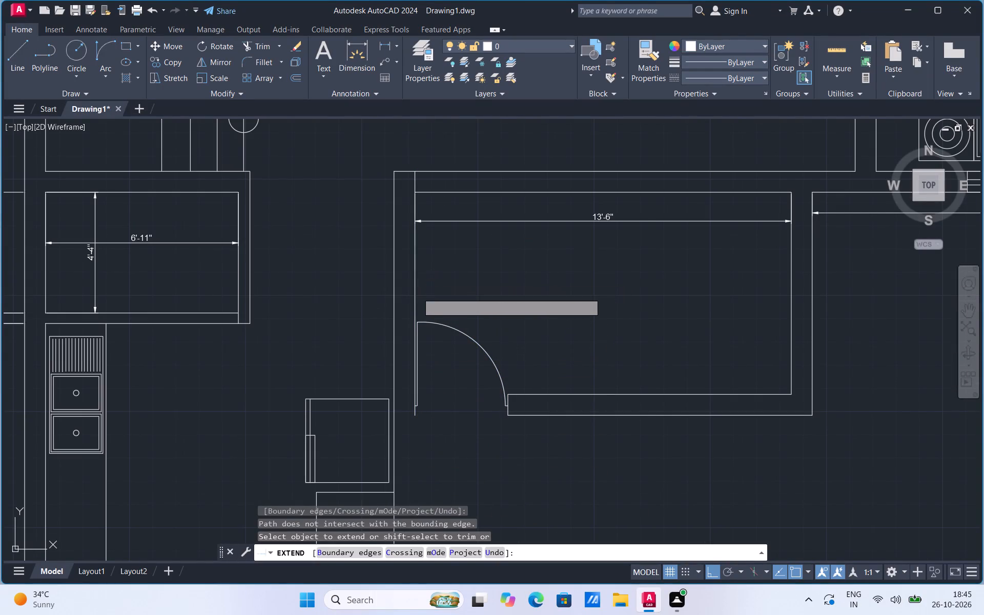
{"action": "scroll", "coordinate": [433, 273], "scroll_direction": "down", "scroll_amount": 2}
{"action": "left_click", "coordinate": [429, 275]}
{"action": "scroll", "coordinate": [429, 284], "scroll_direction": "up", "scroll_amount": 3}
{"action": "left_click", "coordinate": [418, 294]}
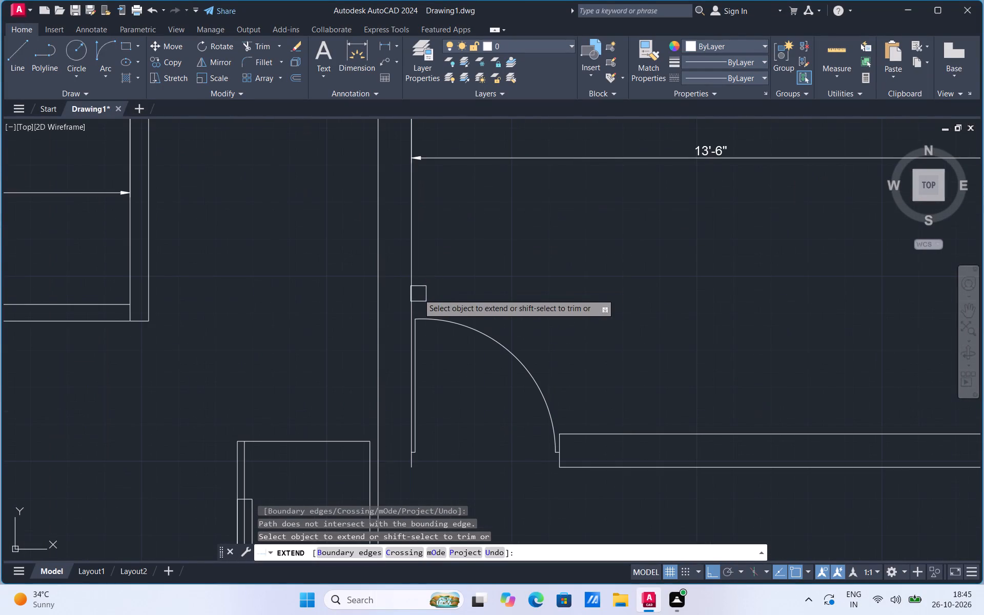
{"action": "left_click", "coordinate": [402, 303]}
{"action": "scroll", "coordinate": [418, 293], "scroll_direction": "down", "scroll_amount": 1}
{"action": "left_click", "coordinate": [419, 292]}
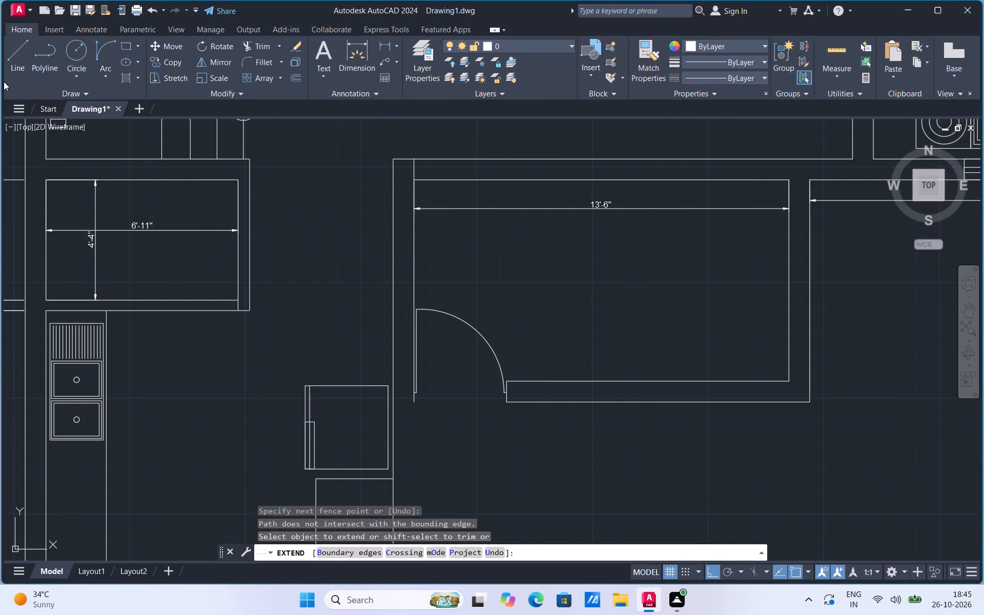
Draw a vertical line 8'-11" long from the wall line's lower end beside the door down to the outer bottom wall line.
{"action": "left_click", "coordinate": [12, 68]}
{"action": "left_click", "coordinate": [416, 405]}
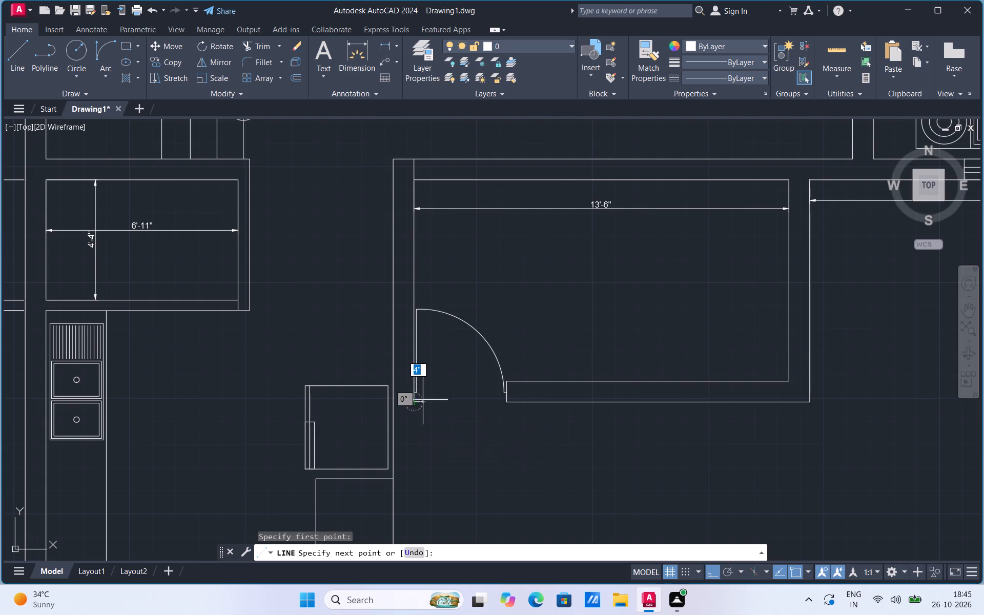
{"action": "scroll", "coordinate": [432, 394], "scroll_direction": "down", "scroll_amount": 2}
{"action": "scroll", "coordinate": [425, 486], "scroll_direction": "up", "scroll_amount": 2}
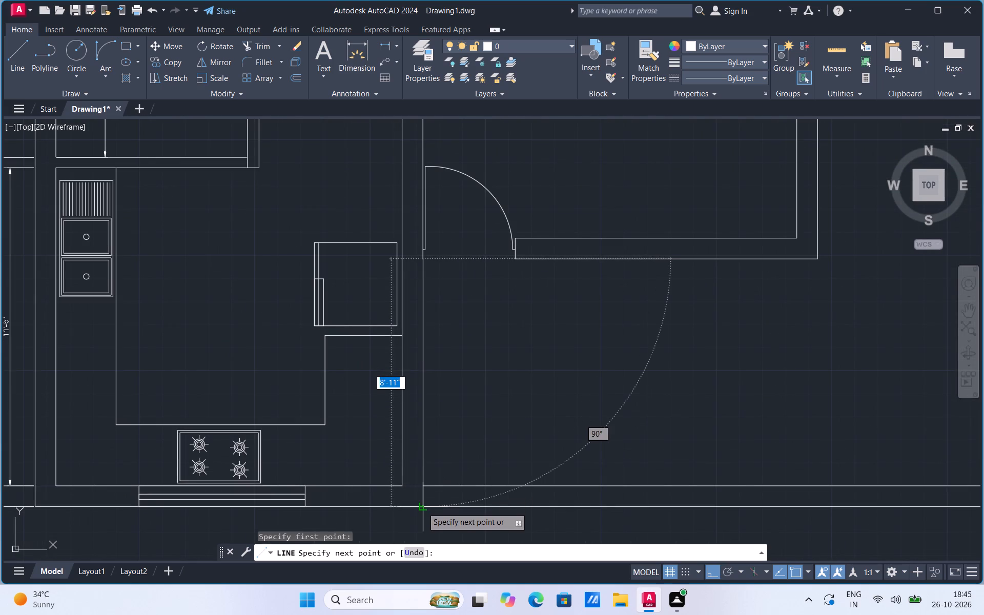
{"action": "left_click", "coordinate": [422, 507]}
{"action": "key", "text": "Escape"}
Look over the floor plan, examining the bedrooms, bathrooms, hall, kitchen and the rooms below the hall.
{"action": "scroll", "coordinate": [508, 461], "scroll_direction": "down", "scroll_amount": 3}
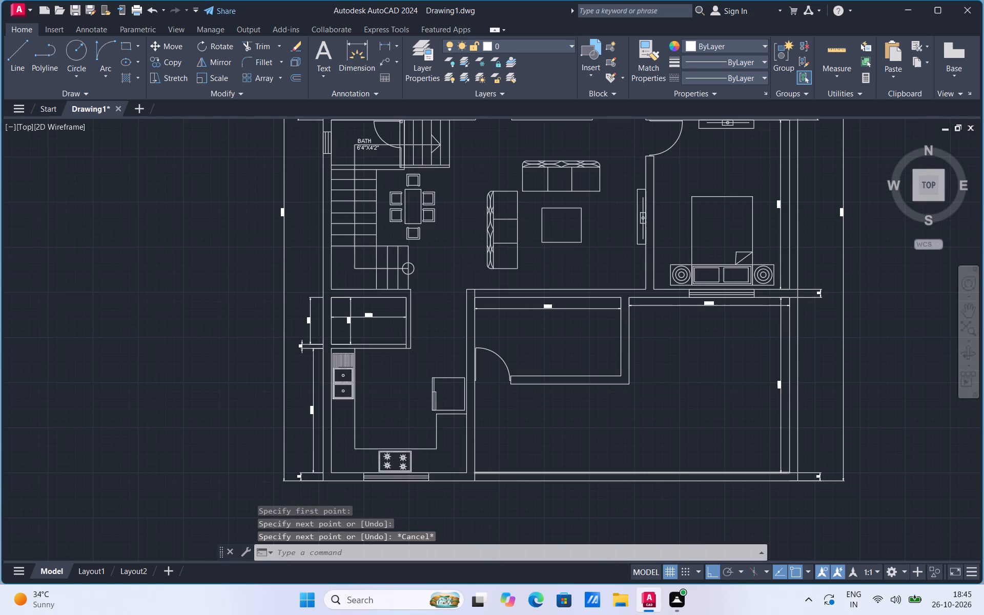
{"action": "scroll", "coordinate": [429, 396], "scroll_direction": "up", "scroll_amount": 2}
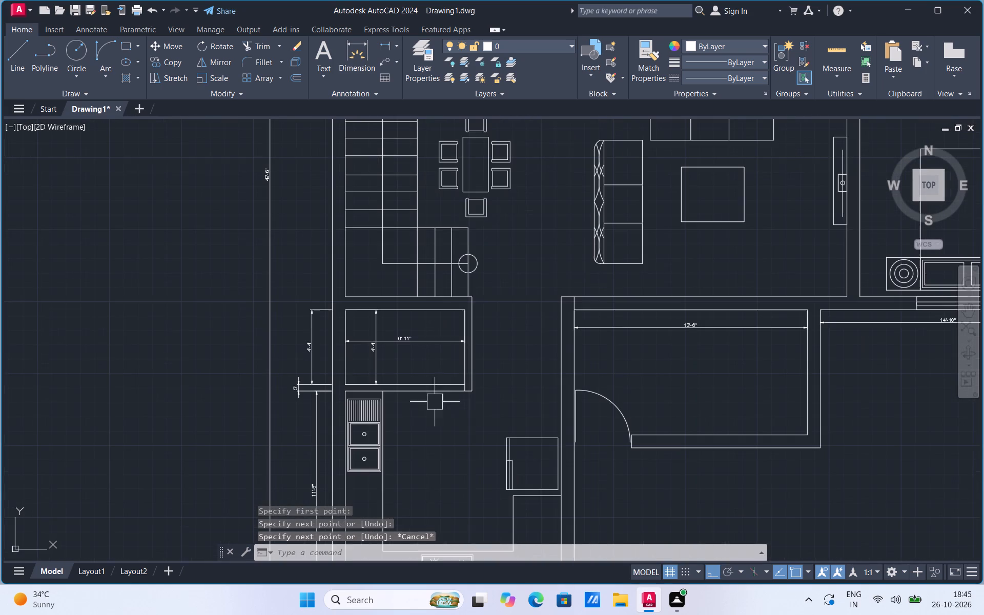
{"action": "scroll", "coordinate": [513, 414], "scroll_direction": "down", "scroll_amount": 2}
{"action": "scroll", "coordinate": [538, 364], "scroll_direction": "up", "scroll_amount": 1}
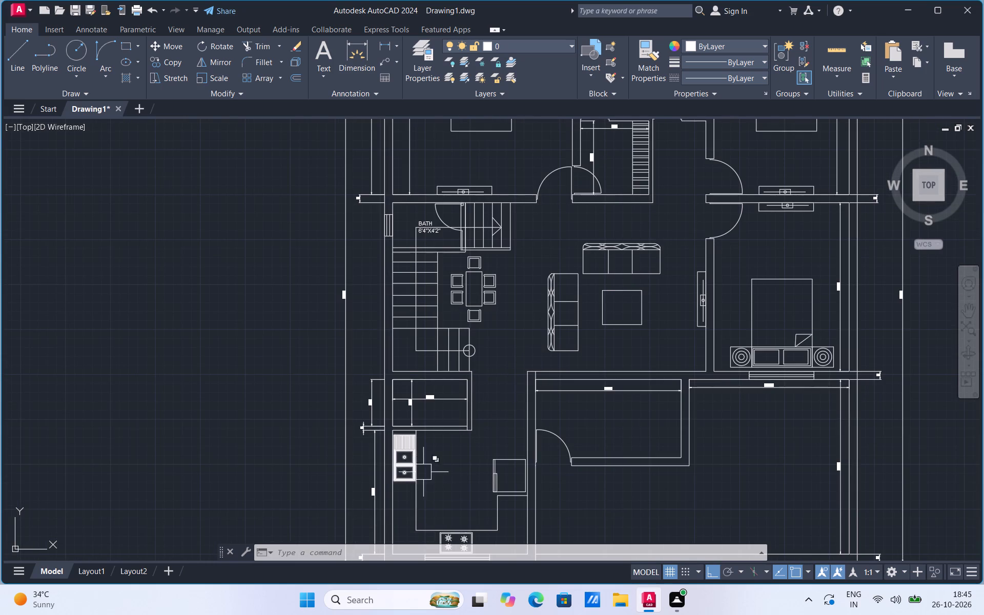
{"action": "scroll", "coordinate": [438, 452], "scroll_direction": "down", "scroll_amount": 1}
{"action": "scroll", "coordinate": [502, 329], "scroll_direction": "up", "scroll_amount": 1}
{"action": "scroll", "coordinate": [439, 459], "scroll_direction": "down", "scroll_amount": 1}
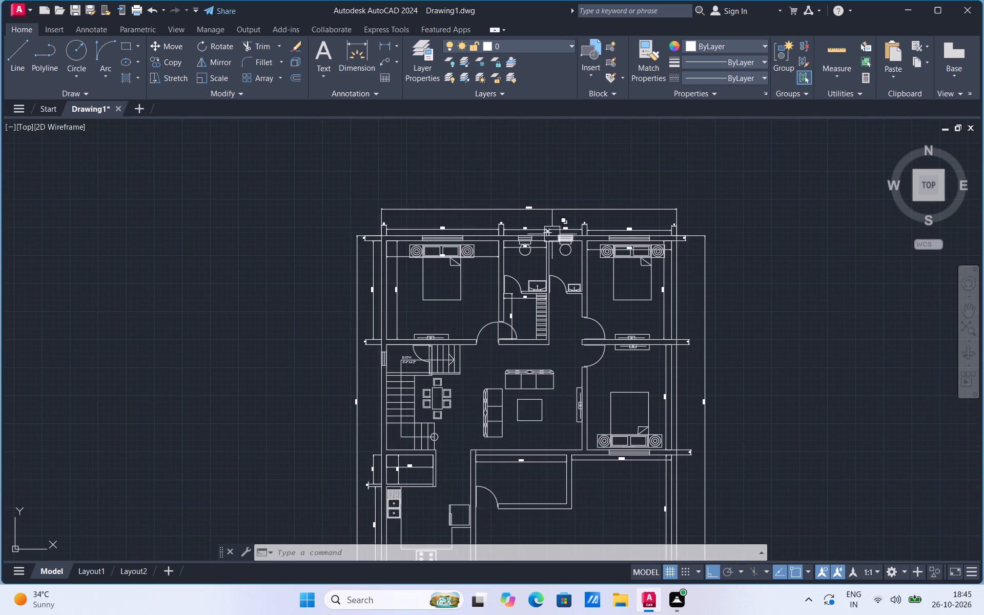
{"action": "scroll", "coordinate": [552, 234], "scroll_direction": "up", "scroll_amount": 1}
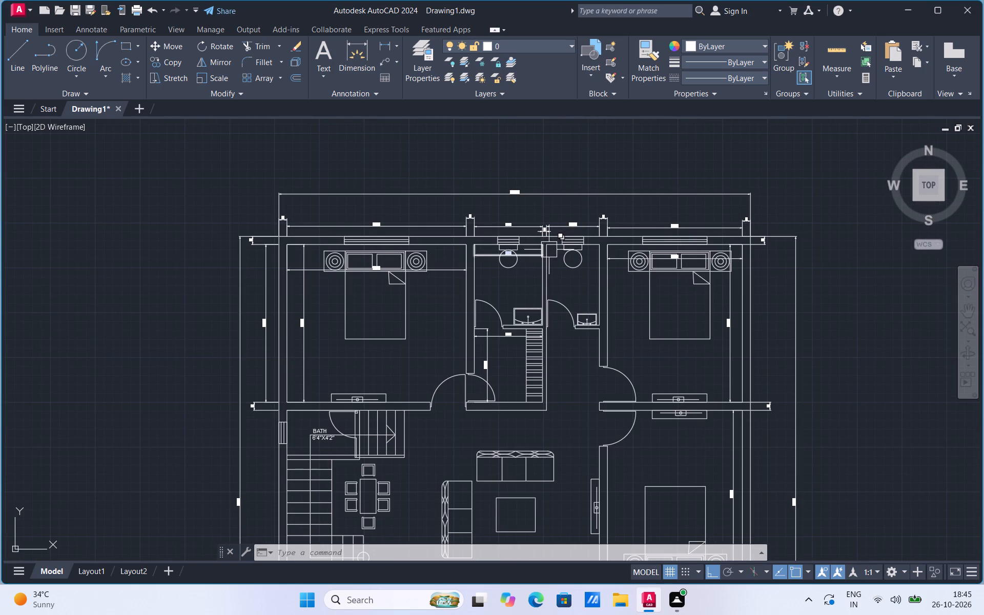
{"action": "scroll", "coordinate": [605, 353], "scroll_direction": "up", "scroll_amount": 1}
{"action": "scroll", "coordinate": [512, 276], "scroll_direction": "down", "scroll_amount": 2}
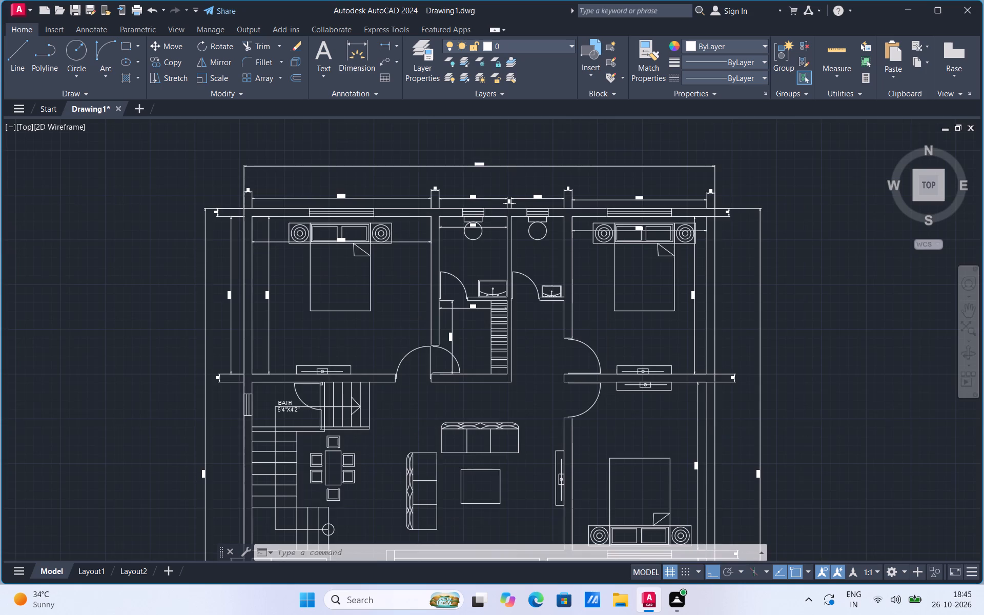
{"action": "scroll", "coordinate": [594, 447], "scroll_direction": "up", "scroll_amount": 1}
{"action": "scroll", "coordinate": [547, 361], "scroll_direction": "down", "scroll_amount": 2}
{"action": "scroll", "coordinate": [521, 433], "scroll_direction": "up", "scroll_amount": 2}
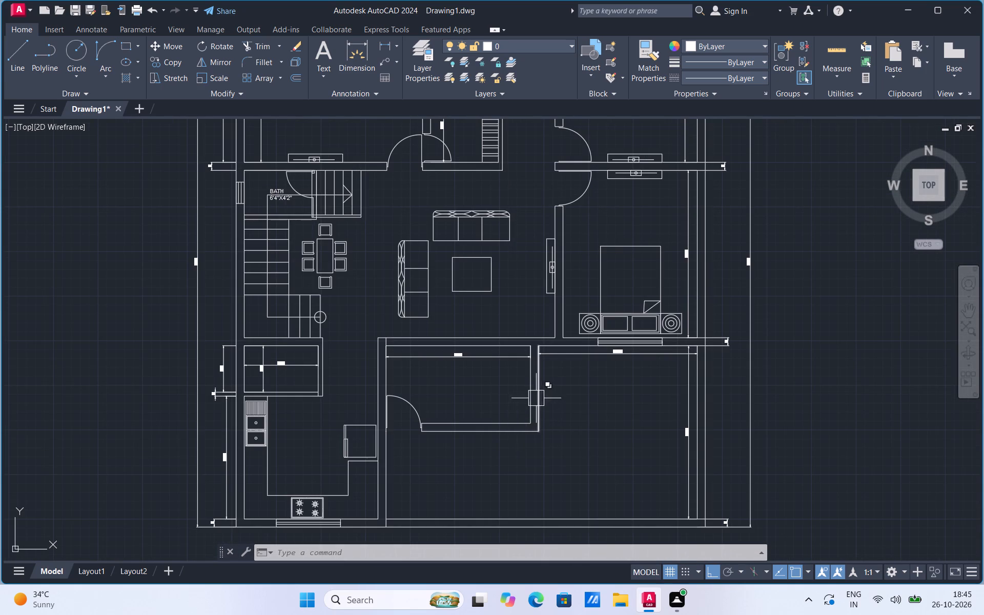
{"action": "scroll", "coordinate": [692, 444], "scroll_direction": "down", "scroll_amount": 2}
{"action": "scroll", "coordinate": [692, 444], "scroll_direction": "up", "scroll_amount": 3}
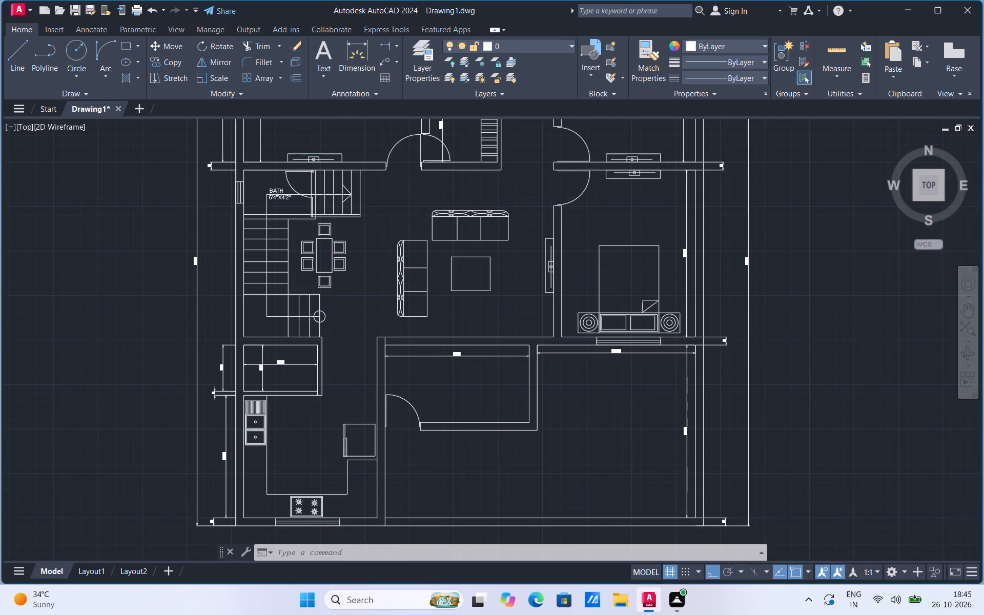
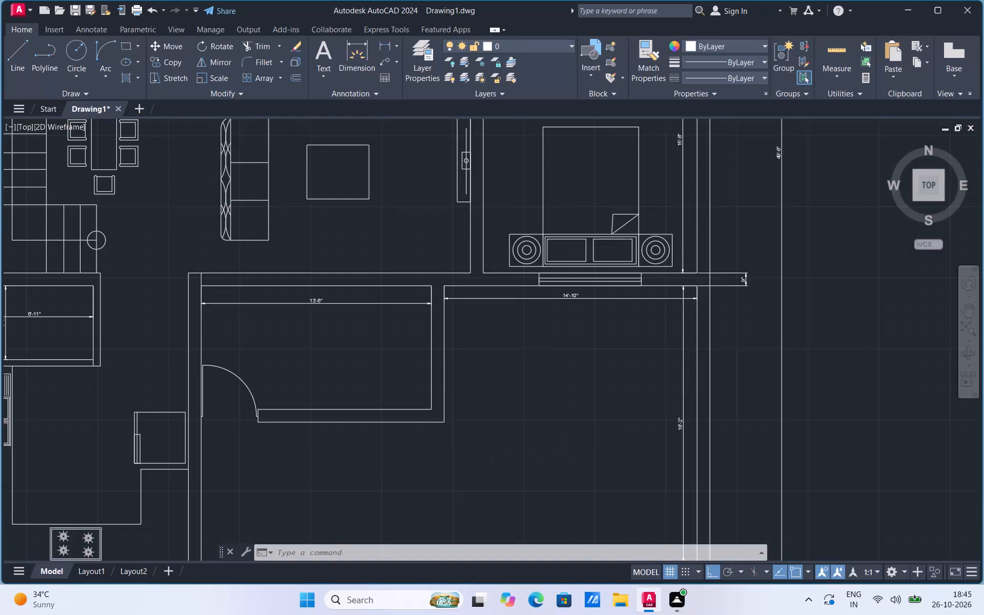
Add a multiline text label reading BEDROOM with 14'8"X16'8" on a second line over the bed in the 16'-8" wide bedroom.
{"action": "scroll", "coordinate": [570, 459], "scroll_direction": "down", "scroll_amount": 1}
{"action": "scroll", "coordinate": [649, 384], "scroll_direction": "up", "scroll_amount": 2}
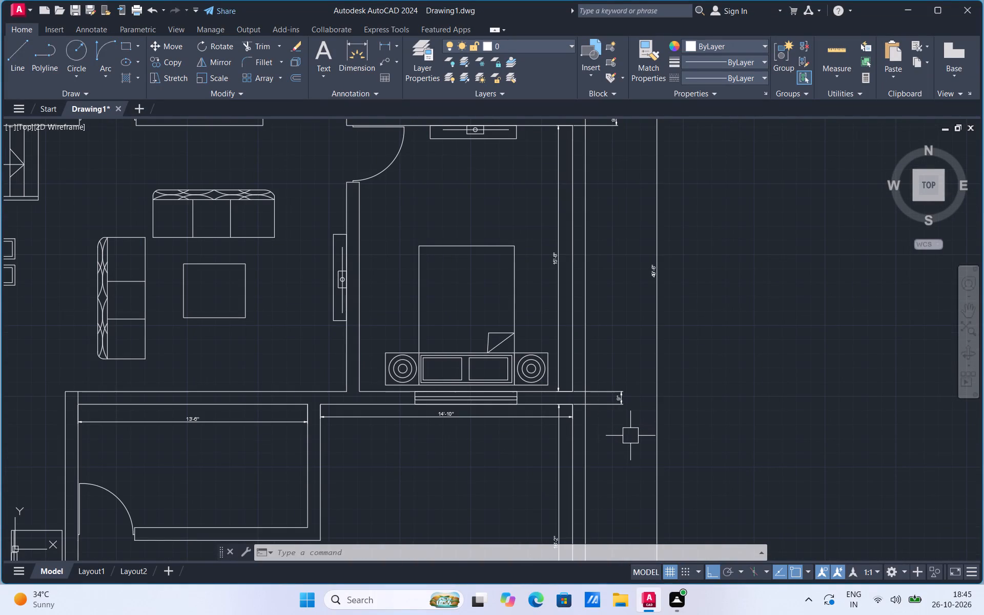
{"action": "scroll", "coordinate": [588, 397], "scroll_direction": "down", "scroll_amount": 2}
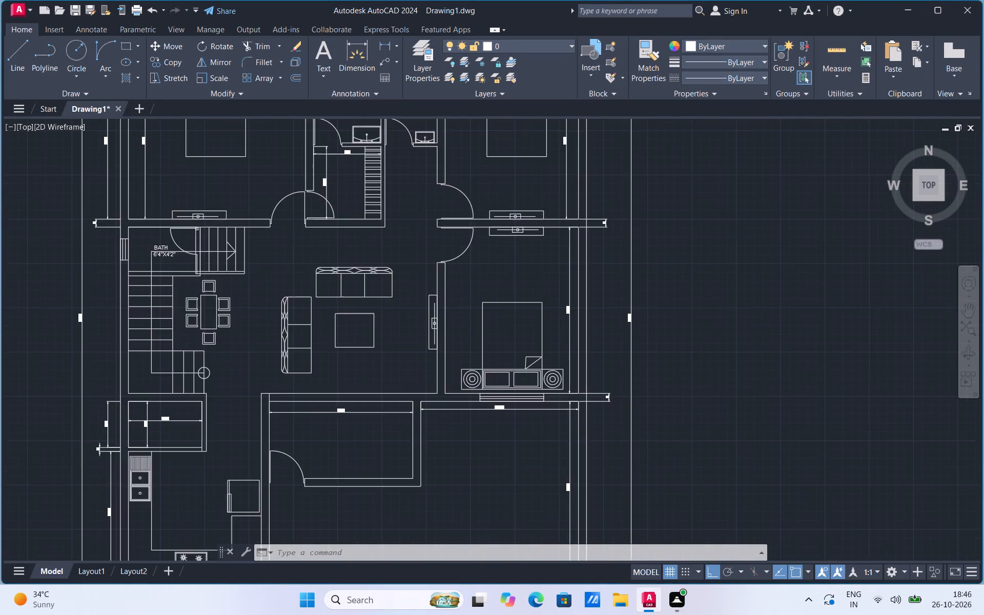
{"action": "scroll", "coordinate": [463, 448], "scroll_direction": "up", "scroll_amount": 1}
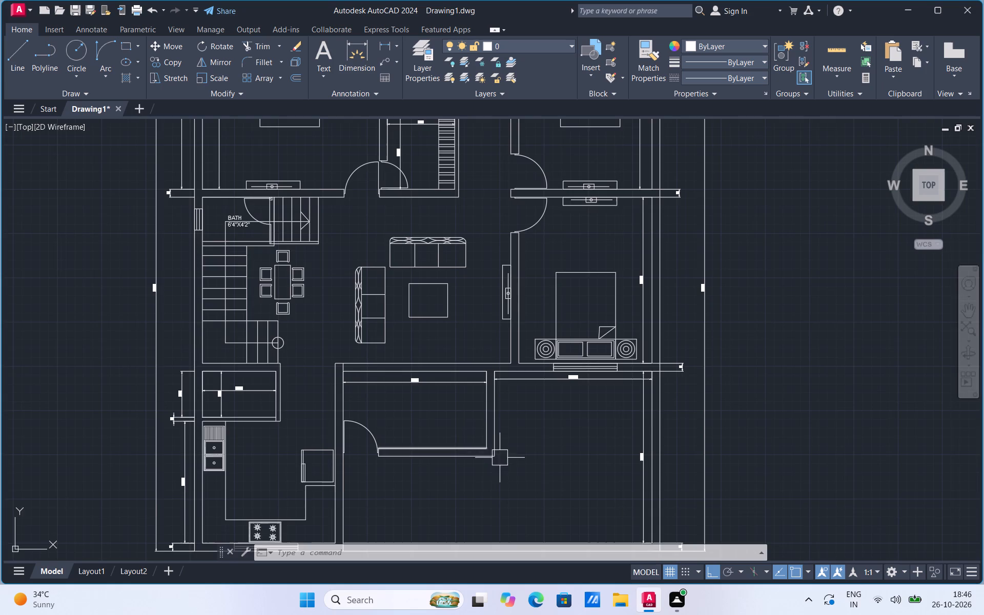
{"action": "scroll", "coordinate": [519, 488], "scroll_direction": "down", "scroll_amount": 1}
{"action": "scroll", "coordinate": [359, 207], "scroll_direction": "up", "scroll_amount": 2}
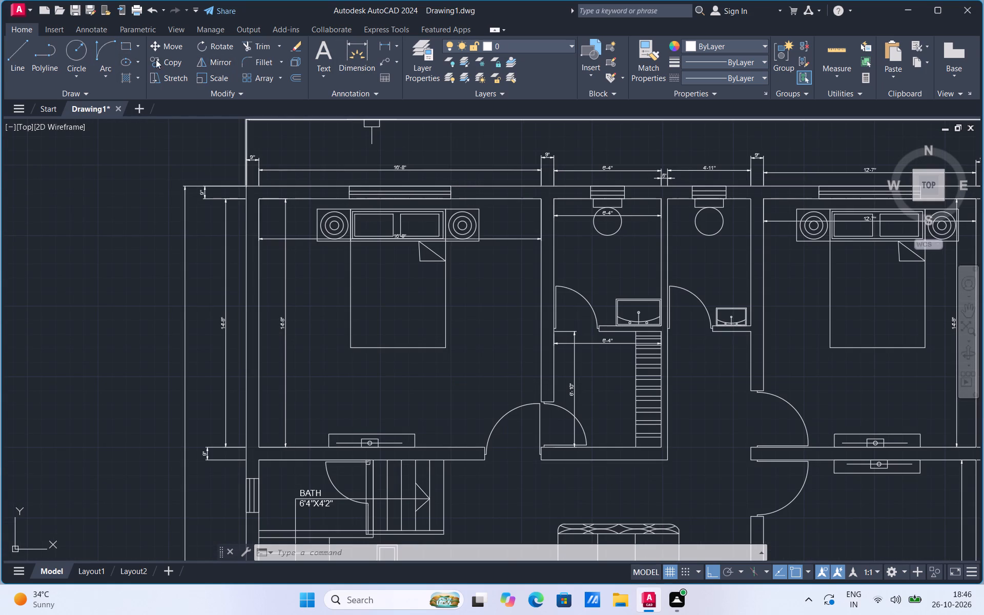
{"action": "left_click", "coordinate": [323, 74]}
{"action": "left_click", "coordinate": [341, 99]}
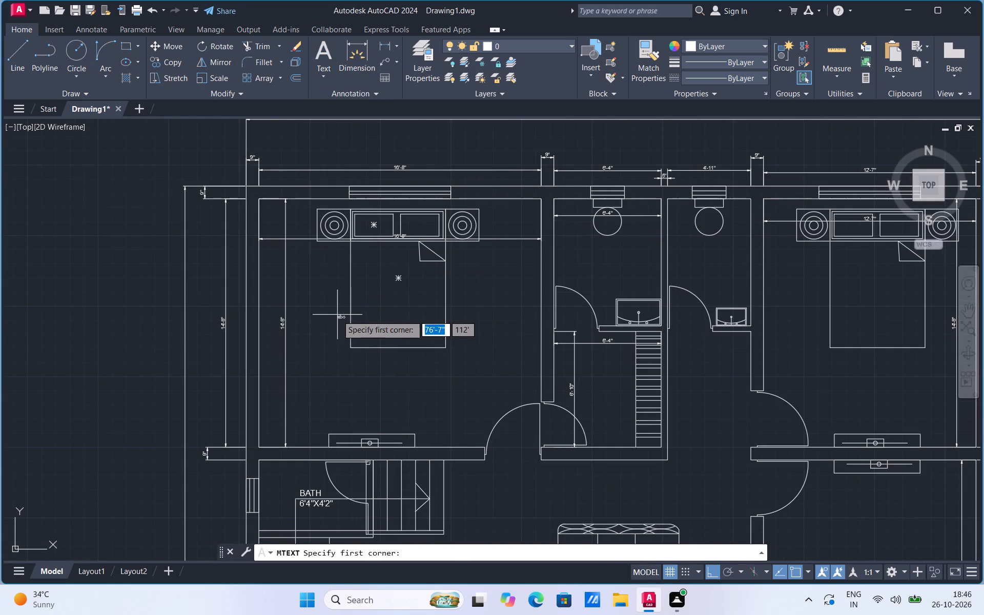
{"action": "left_click", "coordinate": [337, 315]}
{"action": "left_click", "coordinate": [490, 354]}
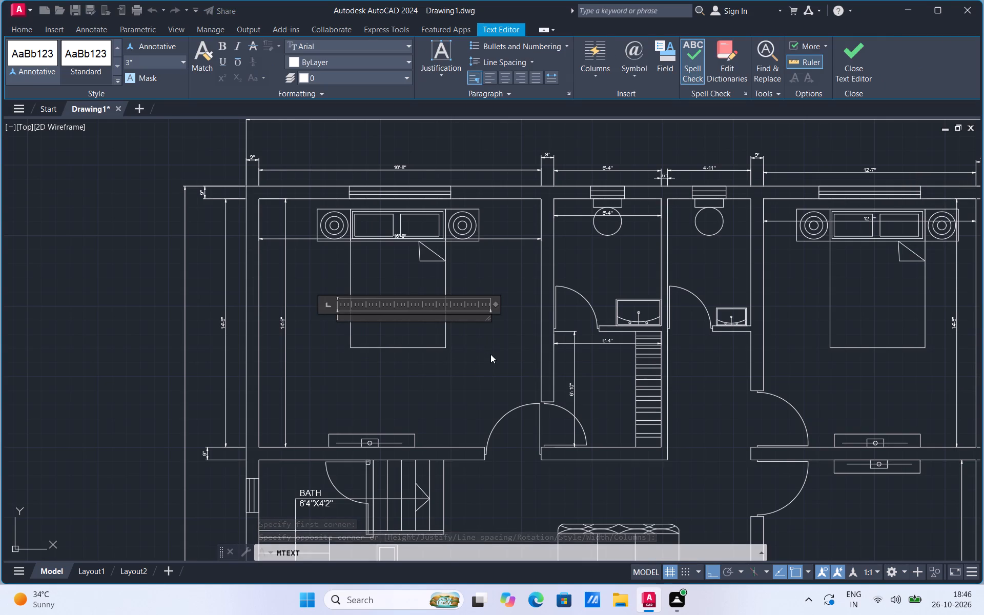
{"action": "type", "text": "BEDROOM"}
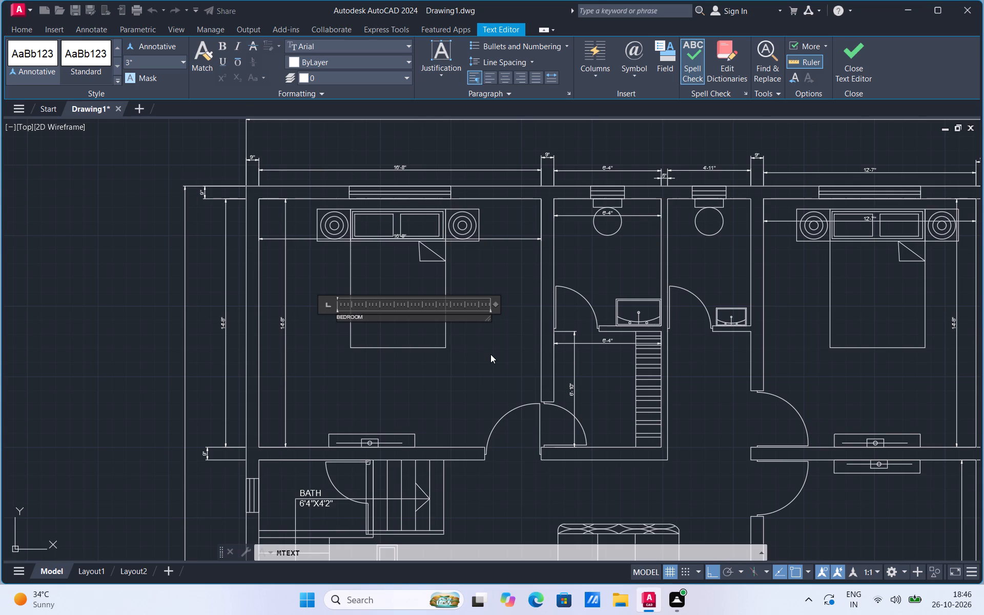
{"action": "key", "text": "Return"}
{"action": "type", "text": "14'8\""}
{"action": "key", "text": "x"}
{"action": "type", "text": "16'"}
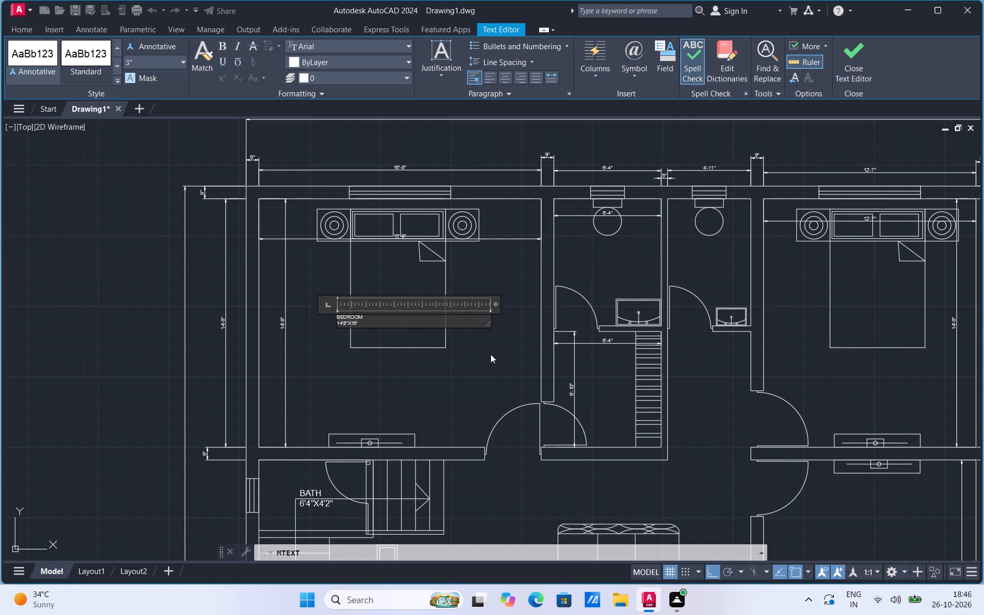
{"action": "type", "text": "8\""}
{"action": "scroll", "coordinate": [386, 334], "scroll_direction": "up", "scroll_amount": 3}
{"action": "left_click", "coordinate": [307, 345]}
Scale up the new BEDROOM 14'8"X16'8" label to a text height of about 7".
{"action": "left_click", "coordinate": [266, 290]}
{"action": "right_click", "coordinate": [266, 290]}
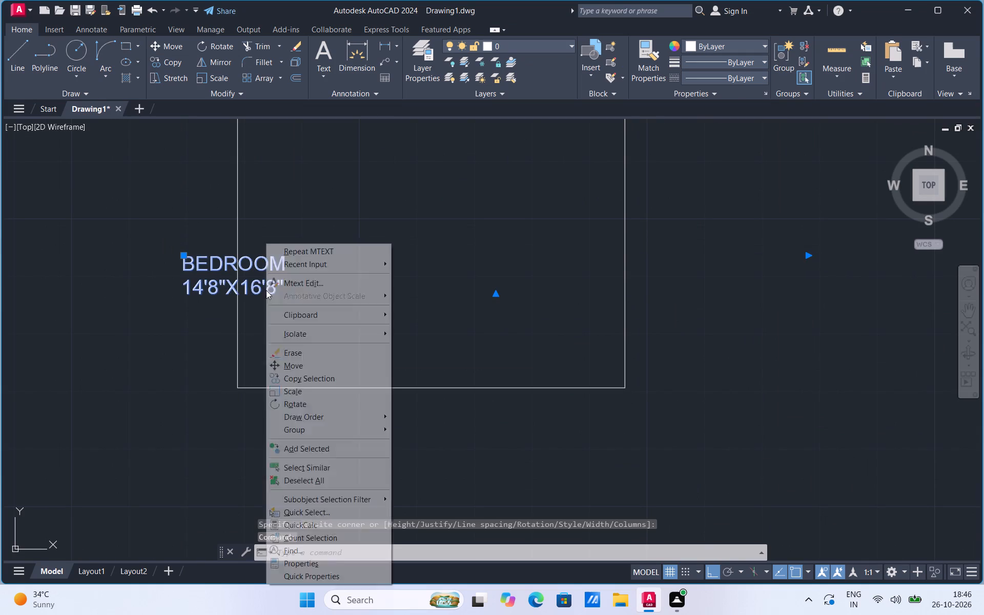
{"action": "left_click", "coordinate": [297, 396]}
{"action": "scroll", "coordinate": [302, 323], "scroll_direction": "down", "scroll_amount": 2}
{"action": "left_click", "coordinate": [302, 313]}
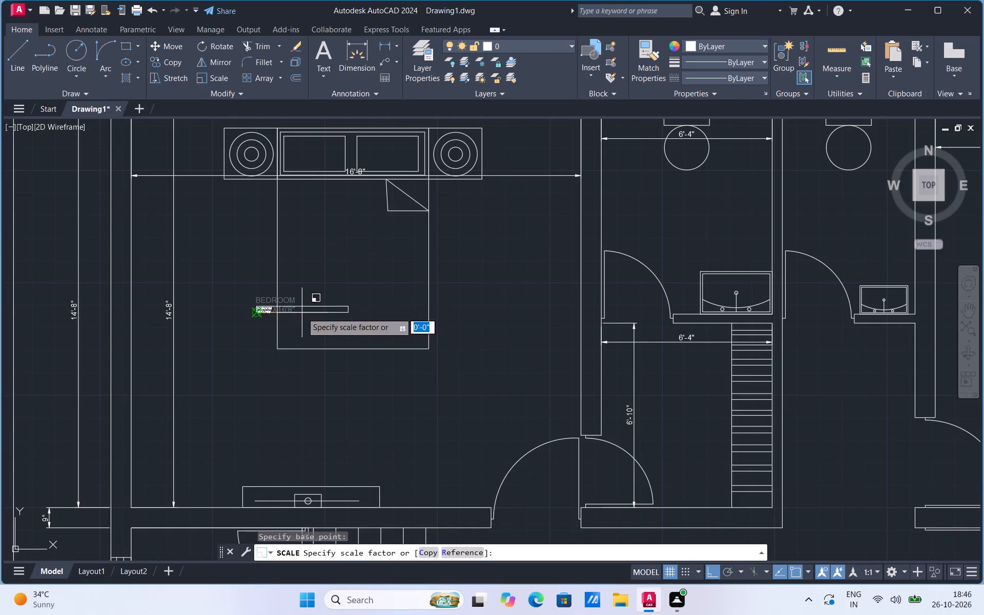
{"action": "left_click", "coordinate": [601, 380]}
Move the BEDROOM label, with ortho mode off, to the clear floor between the foot of the bed and the TV unit.
{"action": "scroll", "coordinate": [348, 319], "scroll_direction": "down", "scroll_amount": 1}
{"action": "left_click", "coordinate": [340, 307]}
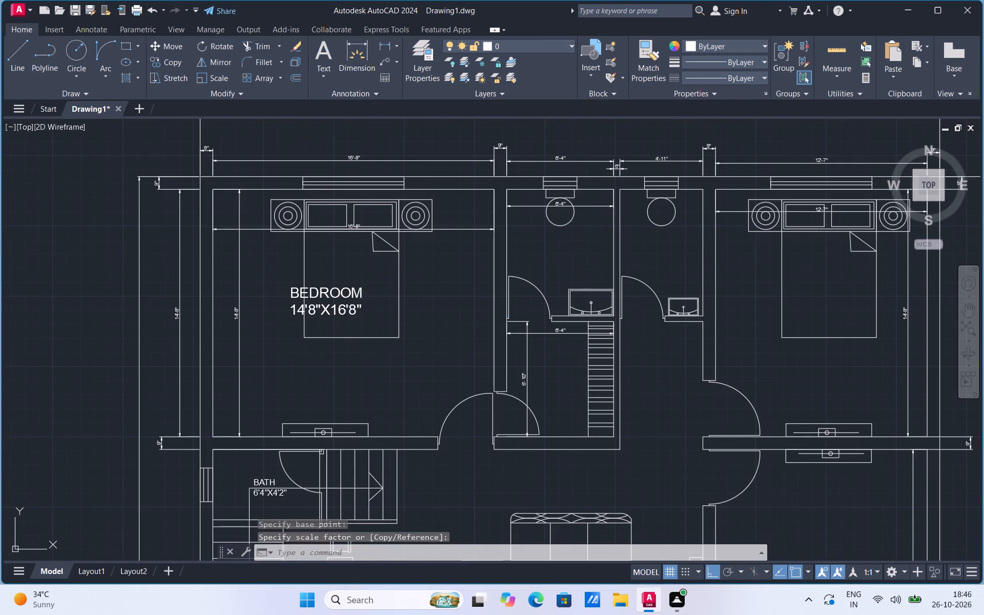
{"action": "right_click", "coordinate": [340, 307]}
{"action": "left_click", "coordinate": [375, 366]}
{"action": "left_click", "coordinate": [334, 299]}
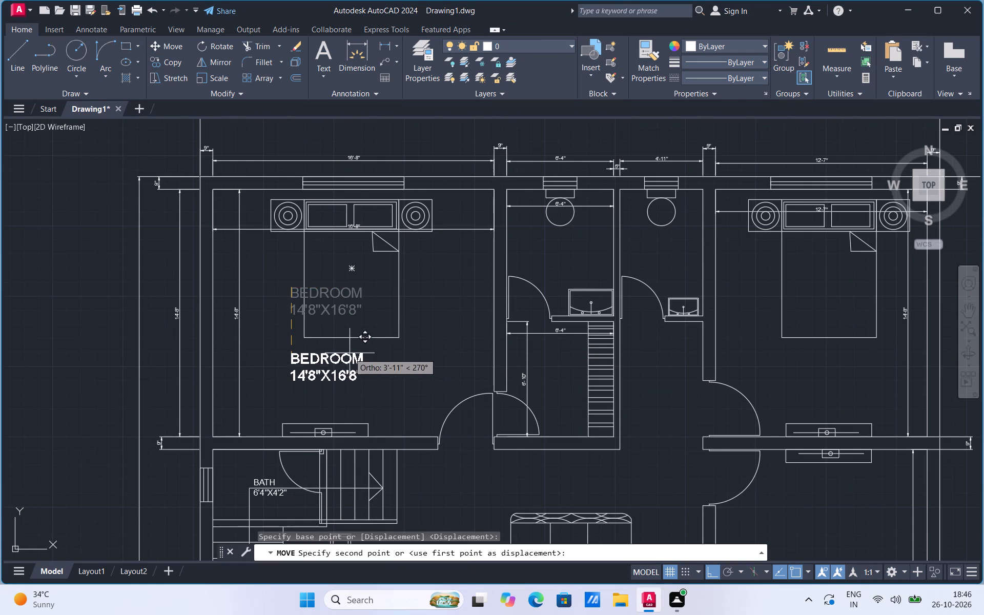
{"action": "left_click", "coordinate": [711, 573]}
{"action": "left_click", "coordinate": [315, 354]}
Copy the BEDROOM label to the 12'-7" wide bedroom, between the foot of its bed and the TV unit.
{"action": "scroll", "coordinate": [296, 270], "scroll_direction": "down", "scroll_amount": 2}
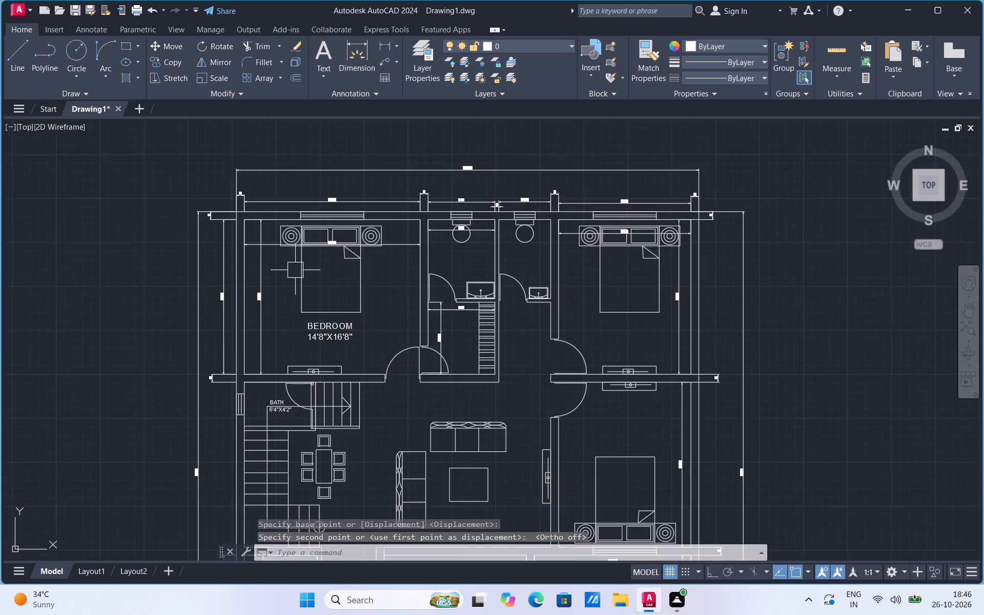
{"action": "scroll", "coordinate": [301, 292], "scroll_direction": "up", "scroll_amount": 3}
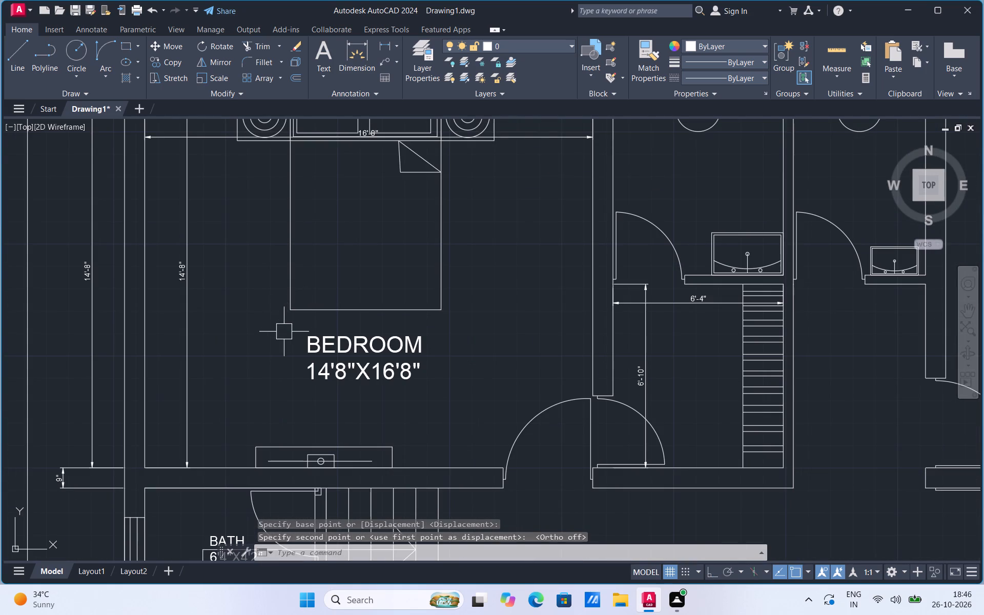
{"action": "scroll", "coordinate": [274, 375], "scroll_direction": "down", "scroll_amount": 3}
{"action": "scroll", "coordinate": [504, 363], "scroll_direction": "up", "scroll_amount": 2}
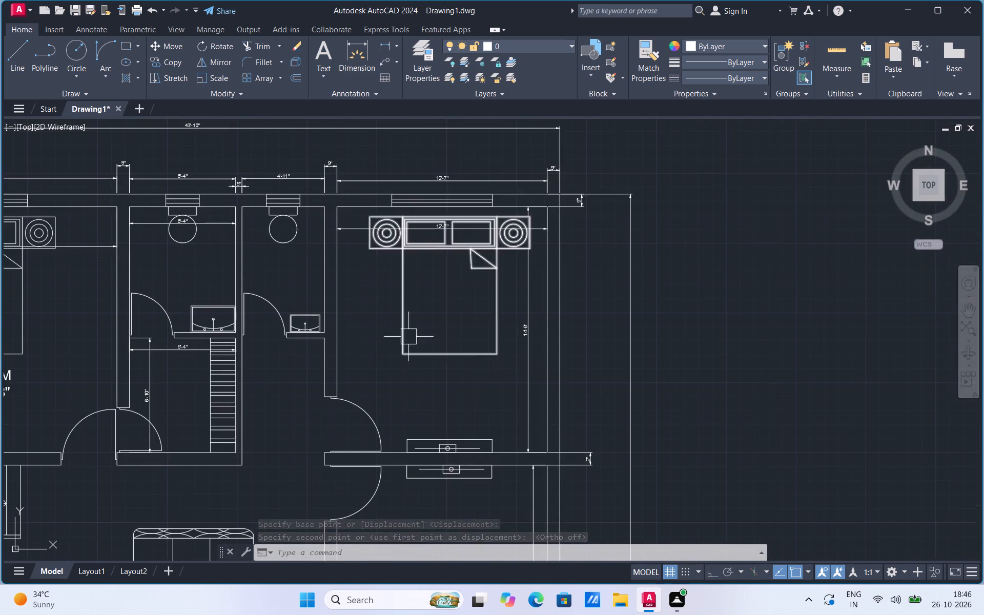
{"action": "scroll", "coordinate": [499, 337], "scroll_direction": "down", "scroll_amount": 2}
{"action": "scroll", "coordinate": [293, 358], "scroll_direction": "up", "scroll_amount": 2}
{"action": "left_click", "coordinate": [293, 358]}
{"action": "right_click", "coordinate": [293, 358]}
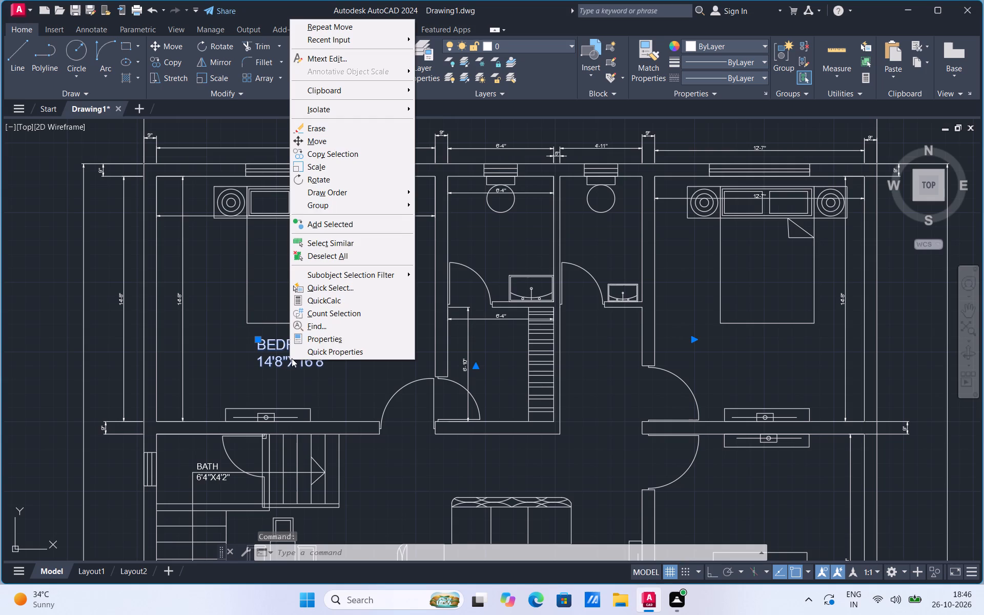
{"action": "left_click", "coordinate": [325, 158]}
{"action": "left_click", "coordinate": [297, 354]}
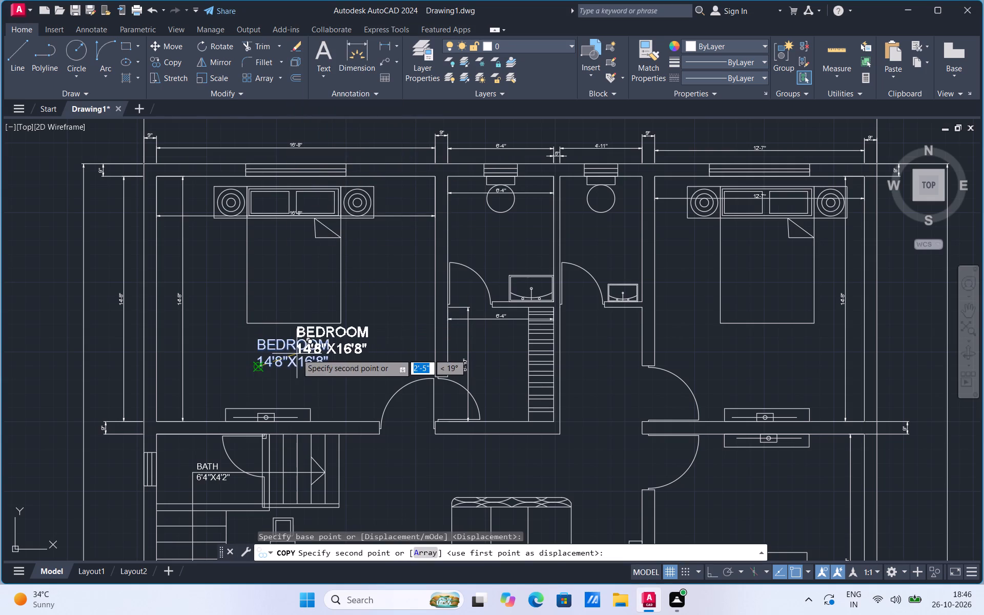
{"action": "left_click", "coordinate": [726, 362]}
{"action": "scroll", "coordinate": [476, 387], "scroll_direction": "down", "scroll_amount": 2}
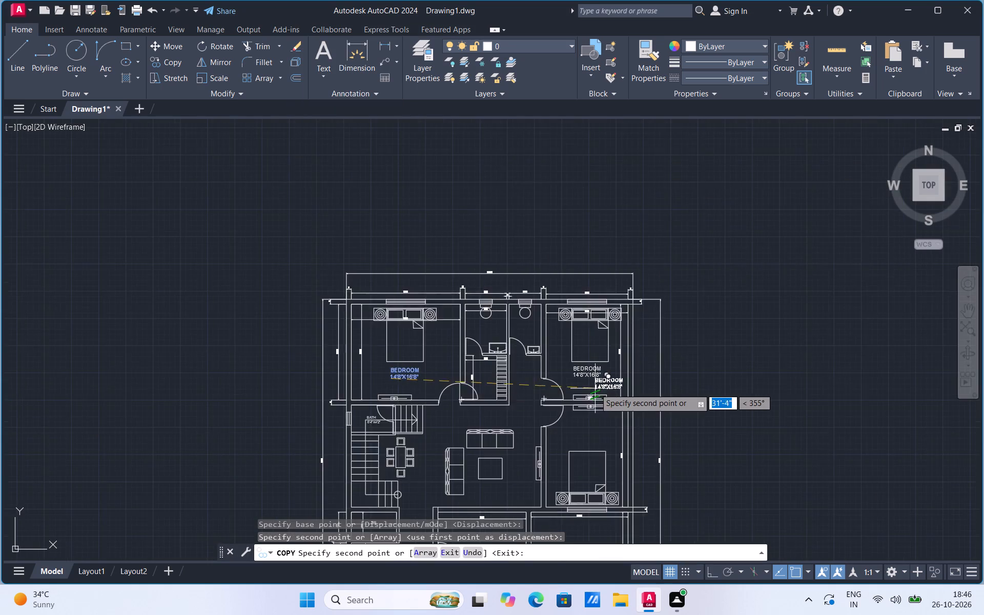
{"action": "scroll", "coordinate": [595, 388], "scroll_direction": "up", "scroll_amount": 3}
{"action": "key", "text": "Escape"}
Edit the copied bedroom label so its size line reads 14'8"X12'7".
{"action": "double_click", "coordinate": [576, 340]}
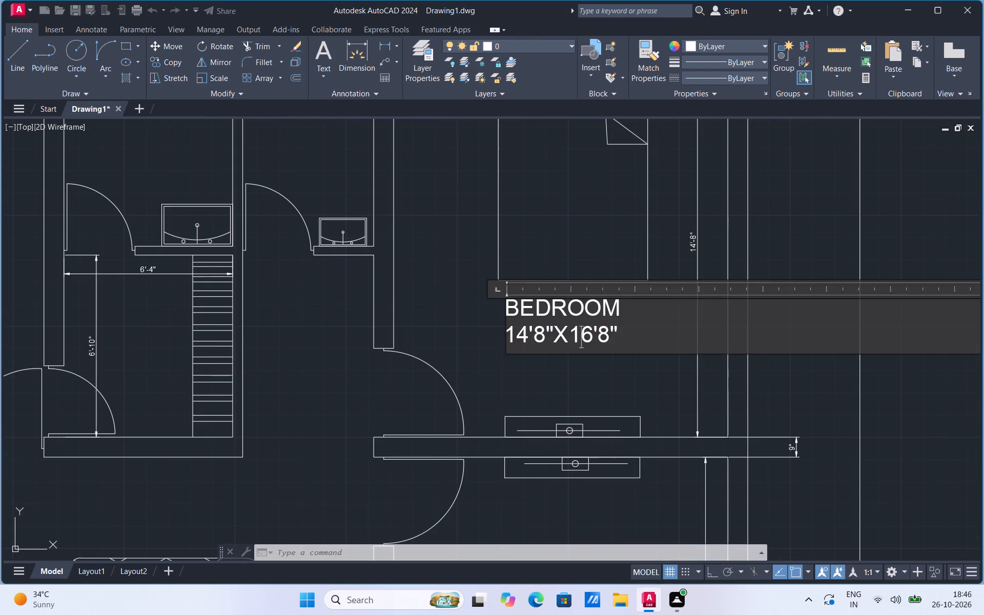
{"action": "left_click", "coordinate": [620, 332]}
{"action": "key", "text": "BackSpace"}
{"action": "key", "text": "BackSpace"}
{"action": "key", "text": "BackSpace"}
{"action": "key", "text": "BackSpace"}
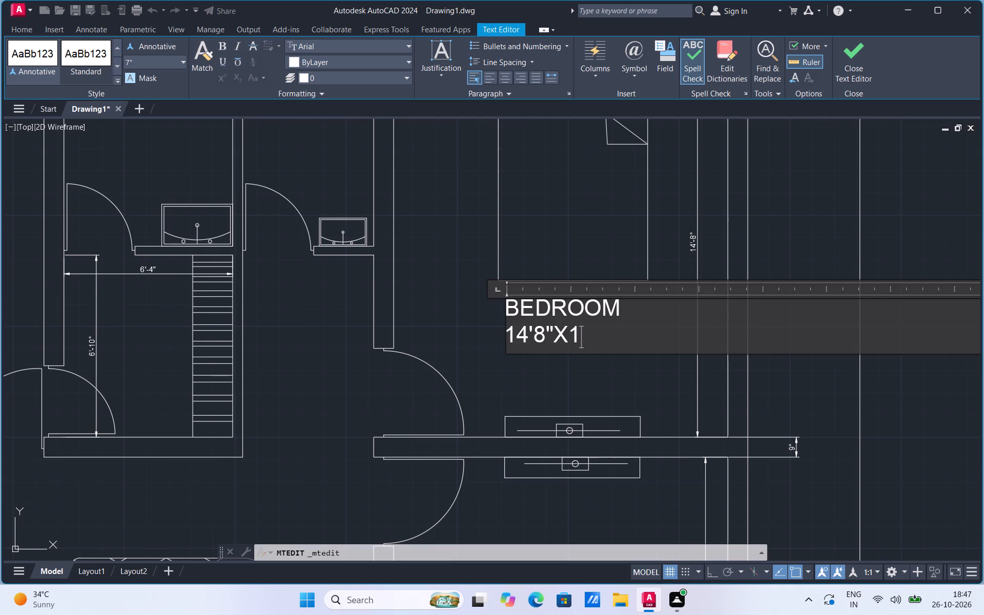
{"action": "type", "text": "2'7"}
{"action": "key", "text": "shift+quotedbl"}
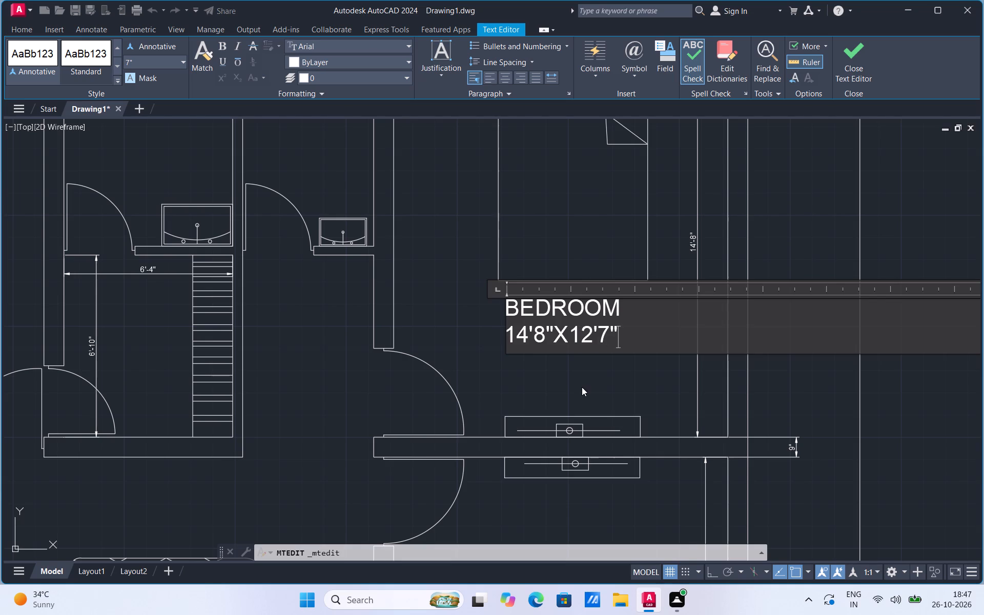
{"action": "left_click", "coordinate": [582, 383]}
Add a multiline text label reading BATH with 7'6"X6'4" on a second line in the 6'-4" wide bathroom.
{"action": "scroll", "coordinate": [602, 368], "scroll_direction": "down", "scroll_amount": 2}
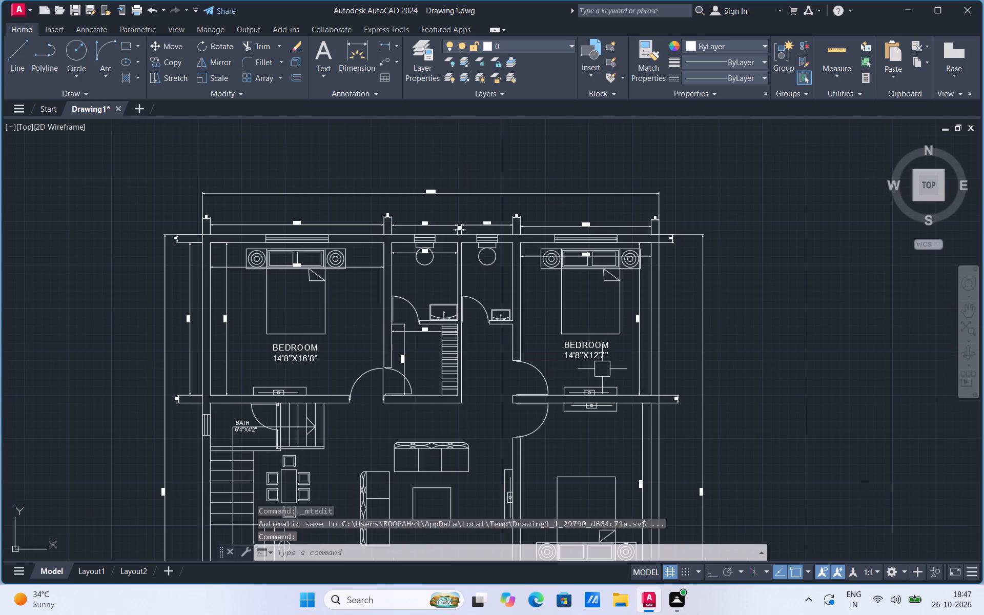
{"action": "scroll", "coordinate": [413, 245], "scroll_direction": "up", "scroll_amount": 1}
{"action": "left_click", "coordinate": [326, 76]}
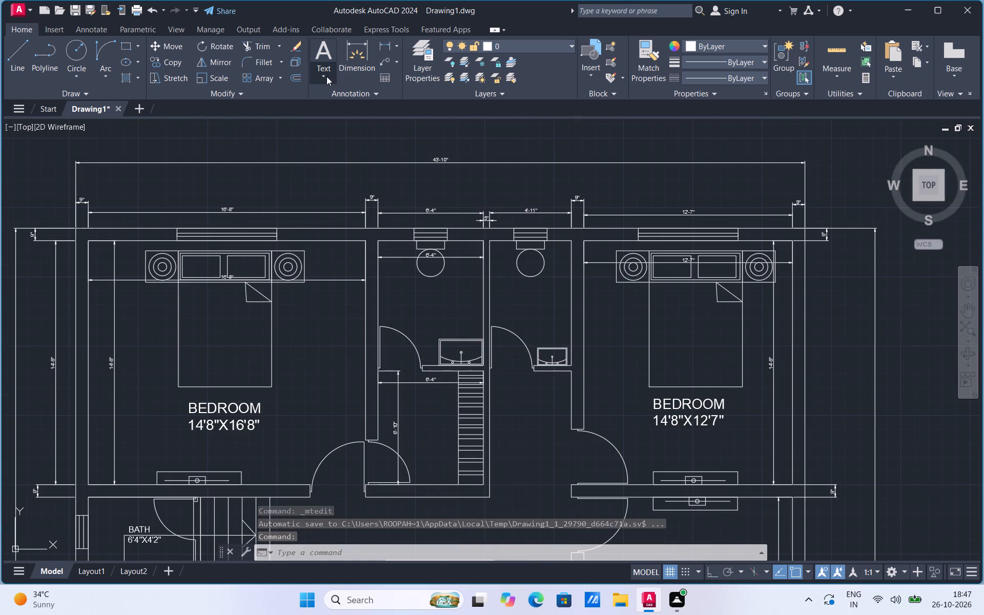
{"action": "left_click", "coordinate": [327, 95]}
{"action": "scroll", "coordinate": [421, 300], "scroll_direction": "up", "scroll_amount": 1}
{"action": "left_click", "coordinate": [398, 299]}
{"action": "scroll", "coordinate": [398, 299], "scroll_direction": "up", "scroll_amount": 1}
{"action": "left_click", "coordinate": [491, 317]}
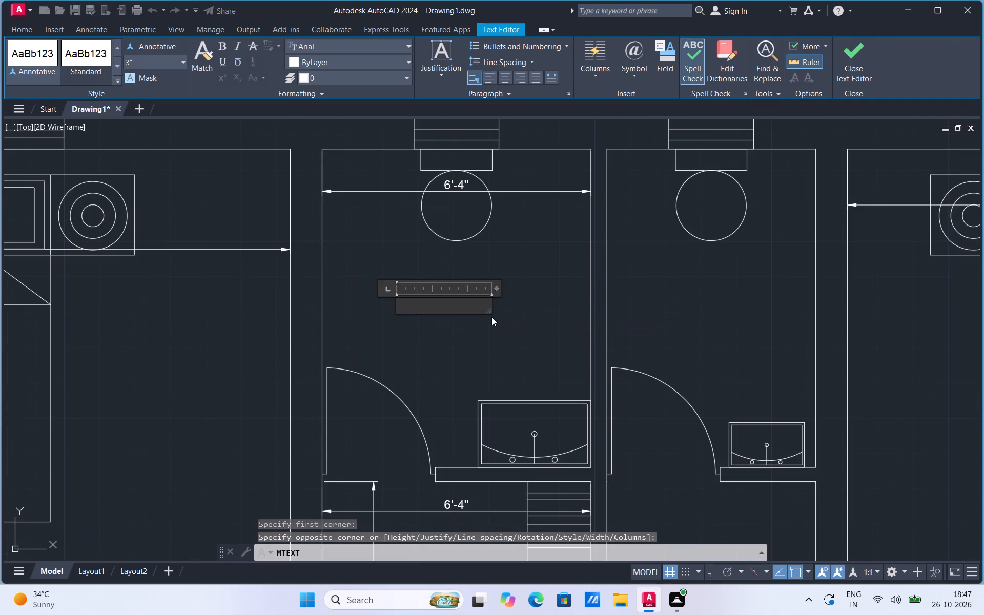
{"action": "type", "text": "BATH"}
{"action": "key", "text": "Return"}
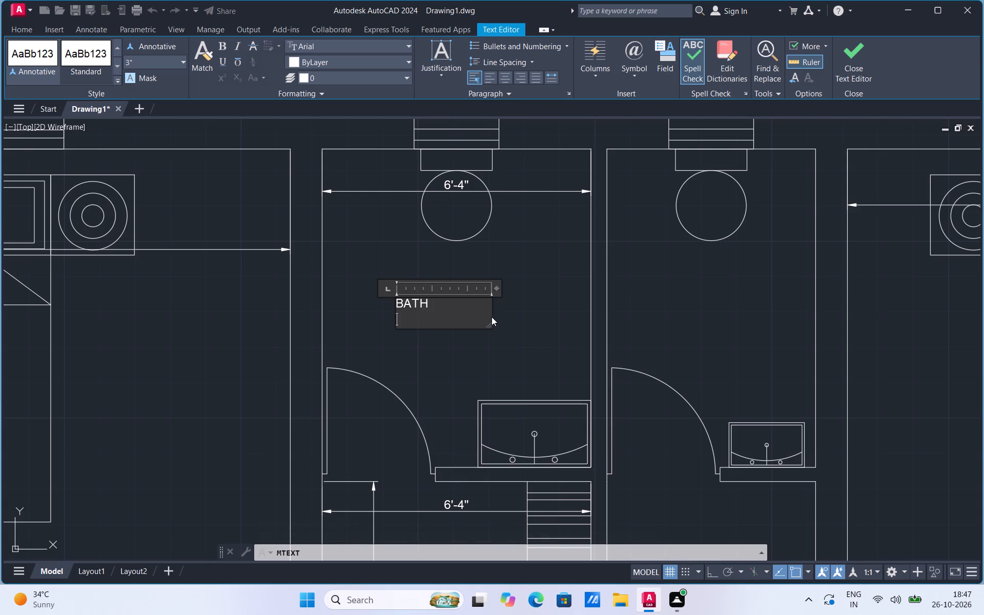
{"action": "type", "text": "7'6"}
{"action": "type", "text": "\"X"}
{"action": "type", "text": "6'4\""}
{"action": "left_click", "coordinate": [449, 356]}
Scale up the BATH 7'6"X6'4" label freehand so it is legible within the bathroom.
{"action": "left_click", "coordinate": [440, 322]}
{"action": "right_click", "coordinate": [440, 322]}
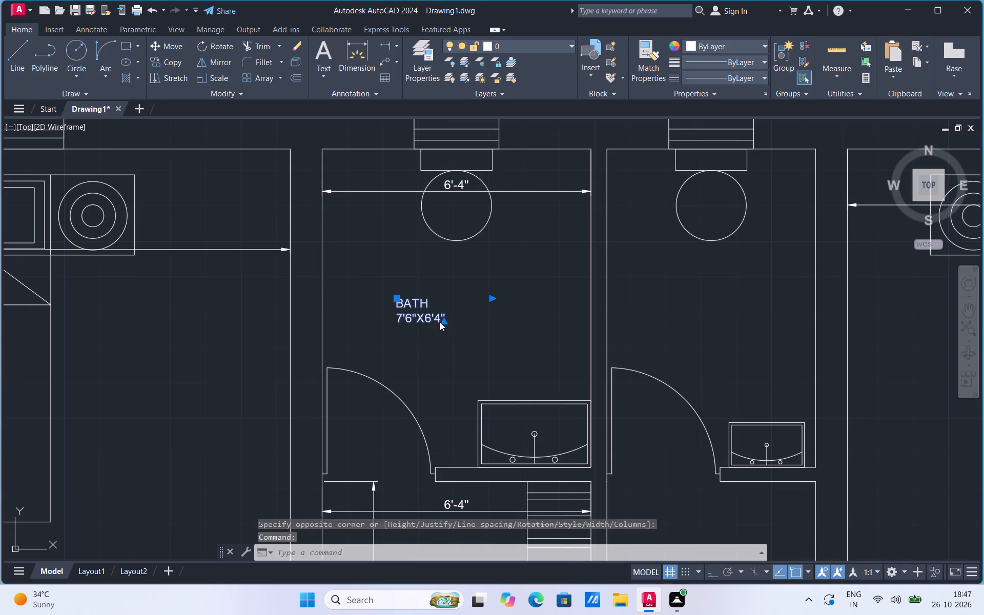
{"action": "left_click", "coordinate": [462, 395]}
{"action": "left_click", "coordinate": [438, 327]}
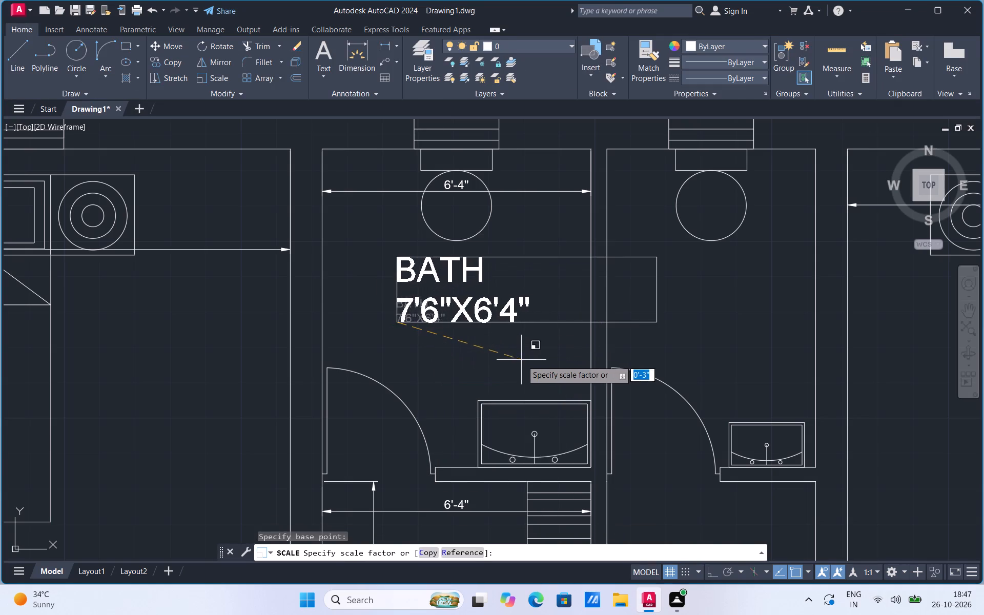
{"action": "left_click", "coordinate": [507, 355]}
Add a multiline text label reading BATH with 7'6"X4'11" on a second line in the 4'-11" wide bathroom.
{"action": "scroll", "coordinate": [413, 336], "scroll_direction": "down", "scroll_amount": 2}
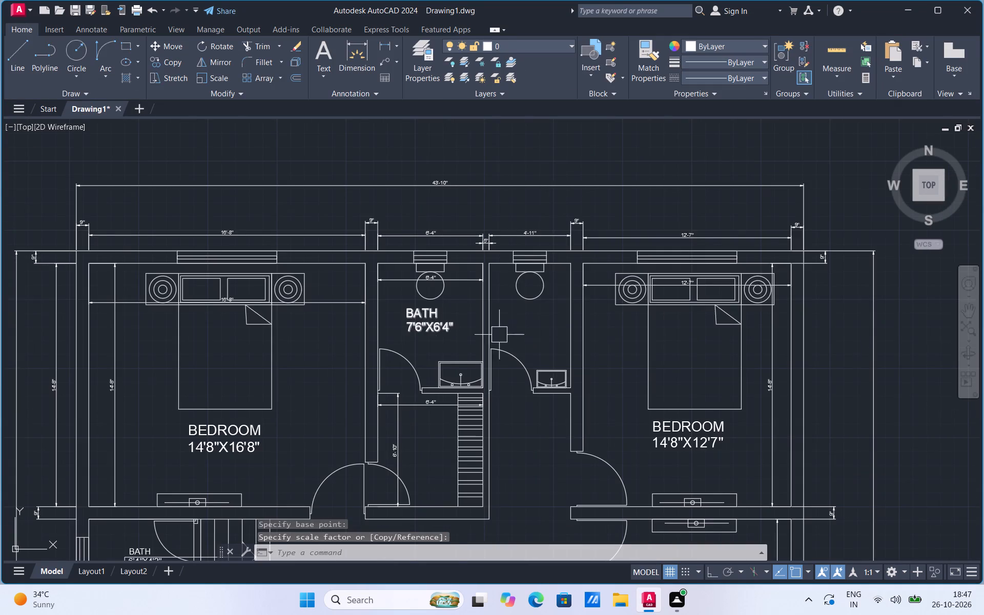
{"action": "scroll", "coordinate": [539, 330], "scroll_direction": "up", "scroll_amount": 1}
{"action": "left_click", "coordinate": [319, 75]}
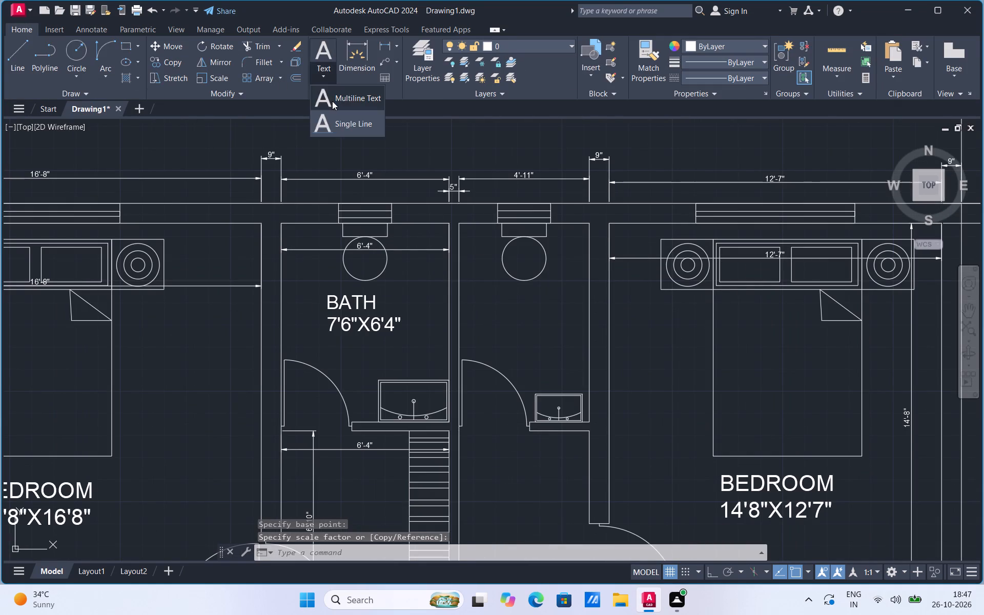
{"action": "left_click", "coordinate": [332, 101]}
{"action": "left_click", "coordinate": [496, 309]}
{"action": "left_click", "coordinate": [548, 327]}
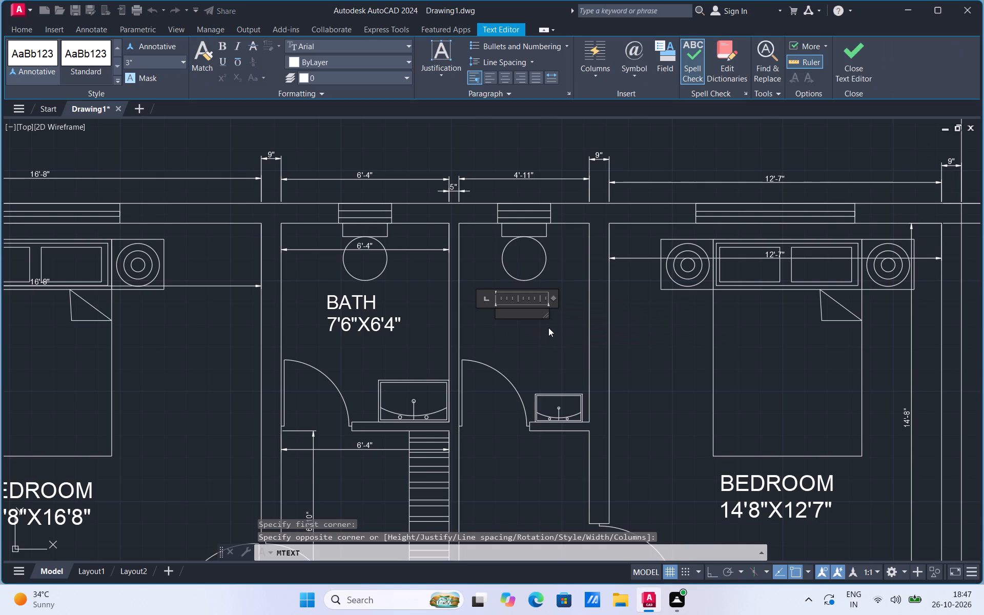
{"action": "type", "text": "BATH"}
{"action": "key", "text": "Return"}
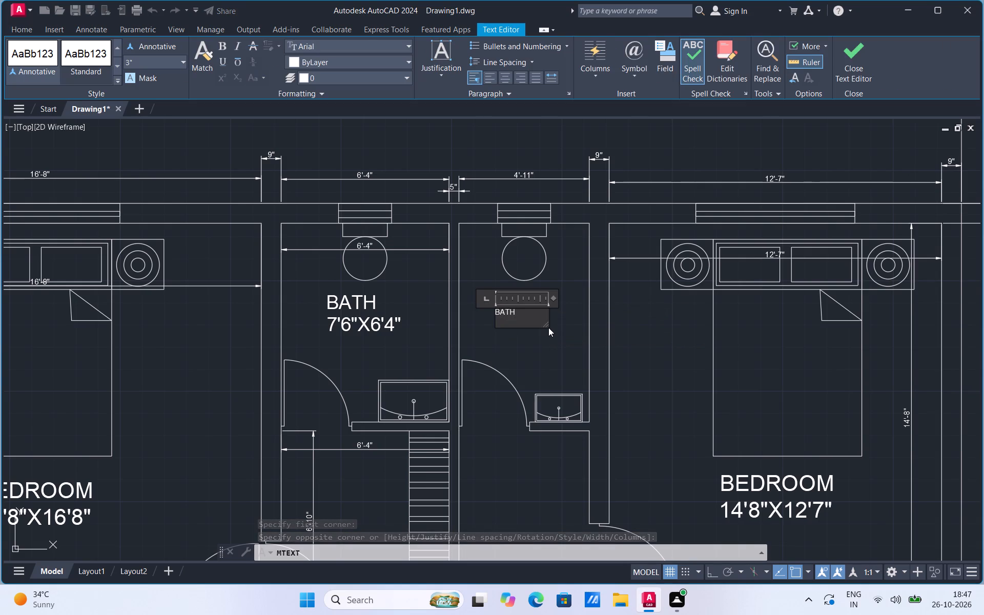
{"action": "type", "text": "7'6\"X"}
{"action": "type", "text": "4'11\""}
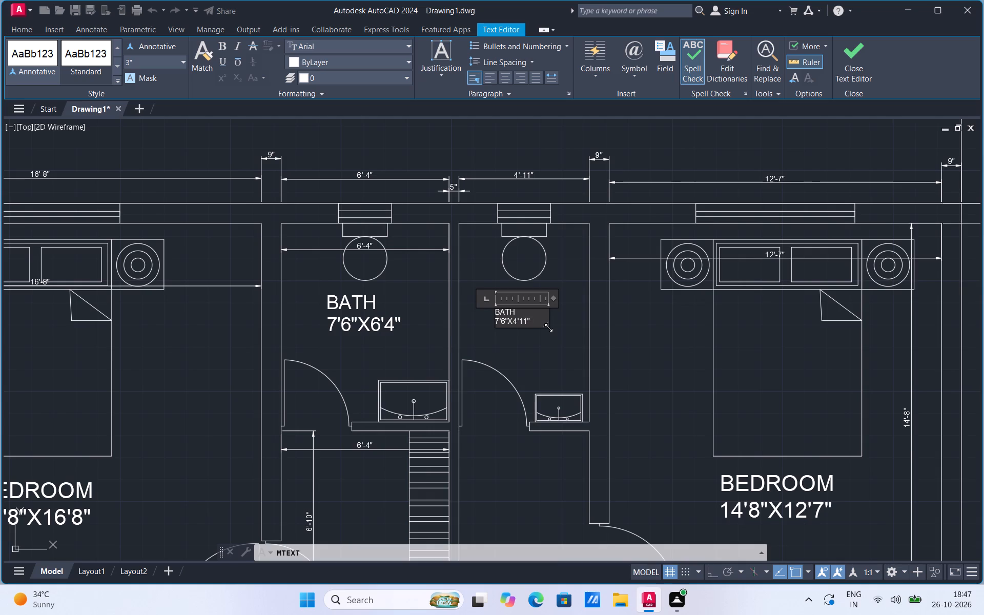
{"action": "left_click", "coordinate": [531, 358]}
Scale up the BATH 7'6"X4'11" label freehand to about the size of the neighbouring BATH label.
{"action": "left_click", "coordinate": [516, 320]}
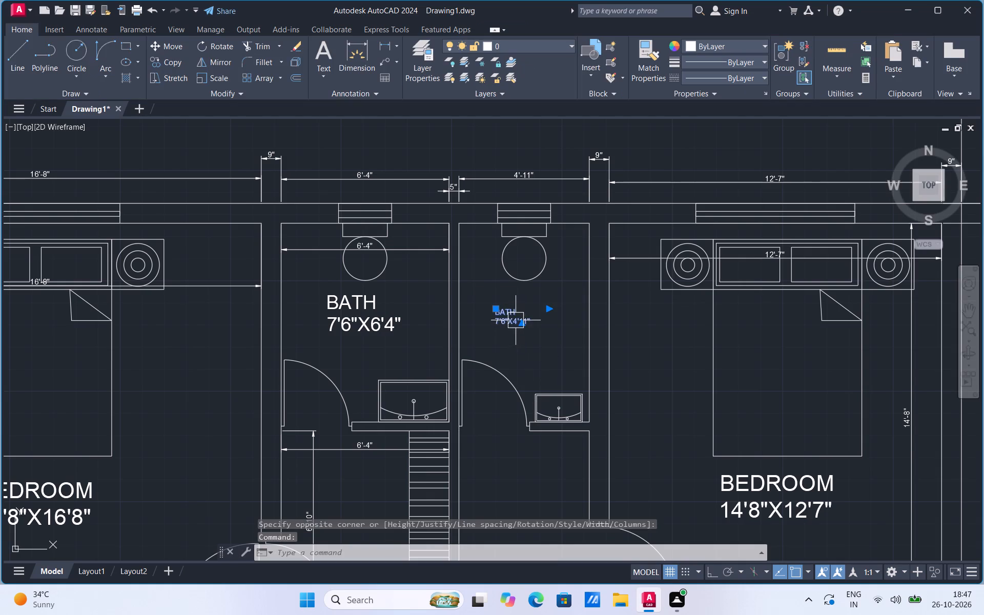
{"action": "right_click", "coordinate": [516, 320]}
{"action": "left_click", "coordinate": [541, 389]}
{"action": "left_click", "coordinate": [519, 327]}
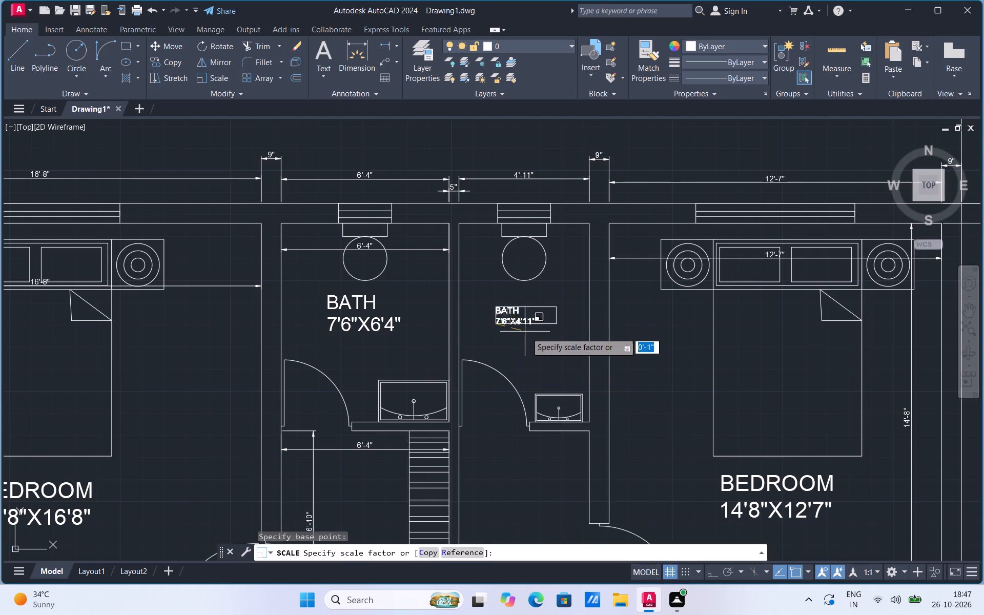
{"action": "left_click", "coordinate": [551, 343]}
Add a multiline text label reading DRESS with 6'10"X6'4" on a second line in the dressing room below the 6'-4" wide bathroom.
{"action": "scroll", "coordinate": [450, 237], "scroll_direction": "down", "scroll_amount": 2}
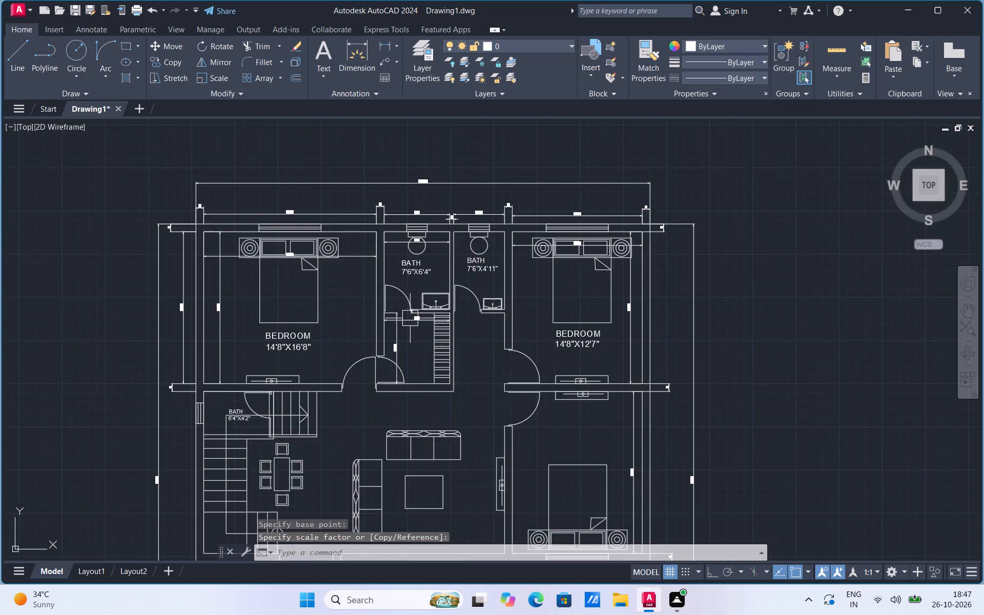
{"action": "scroll", "coordinate": [410, 319], "scroll_direction": "up", "scroll_amount": 2}
{"action": "left_click", "coordinate": [325, 78]}
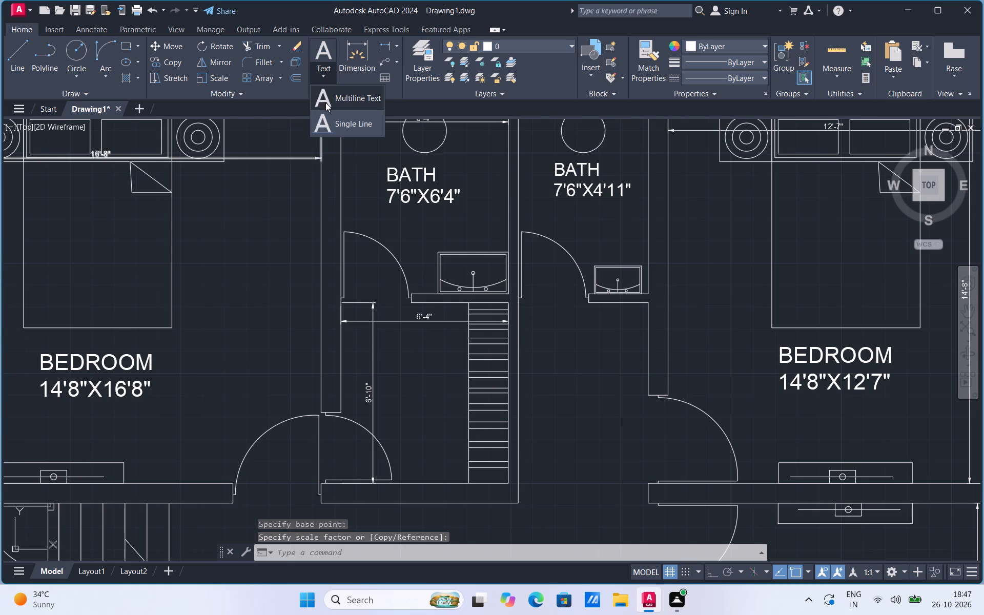
{"action": "left_click", "coordinate": [325, 106]}
{"action": "scroll", "coordinate": [409, 373], "scroll_direction": "up", "scroll_amount": 1}
{"action": "left_click", "coordinate": [378, 367]}
{"action": "left_click", "coordinate": [450, 390]}
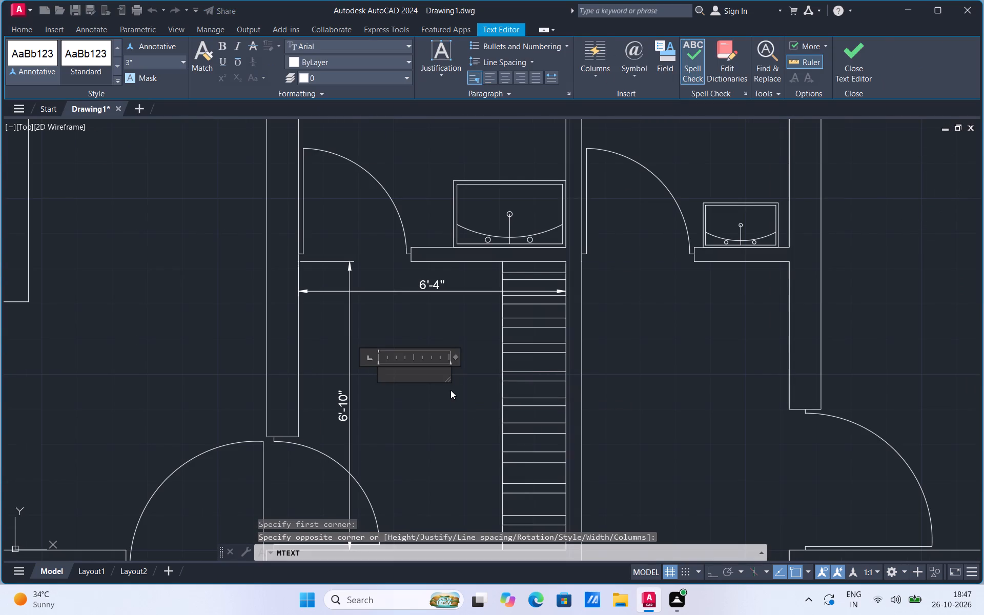
{"action": "type", "text": "DRESS"}
{"action": "key", "text": "Return"}
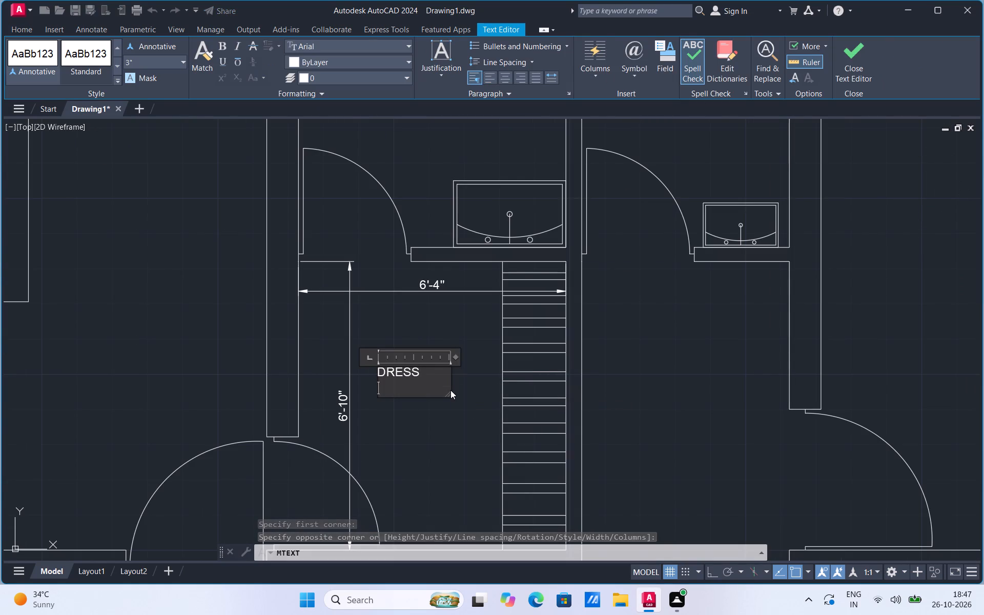
{"action": "type", "text": "6'10"}
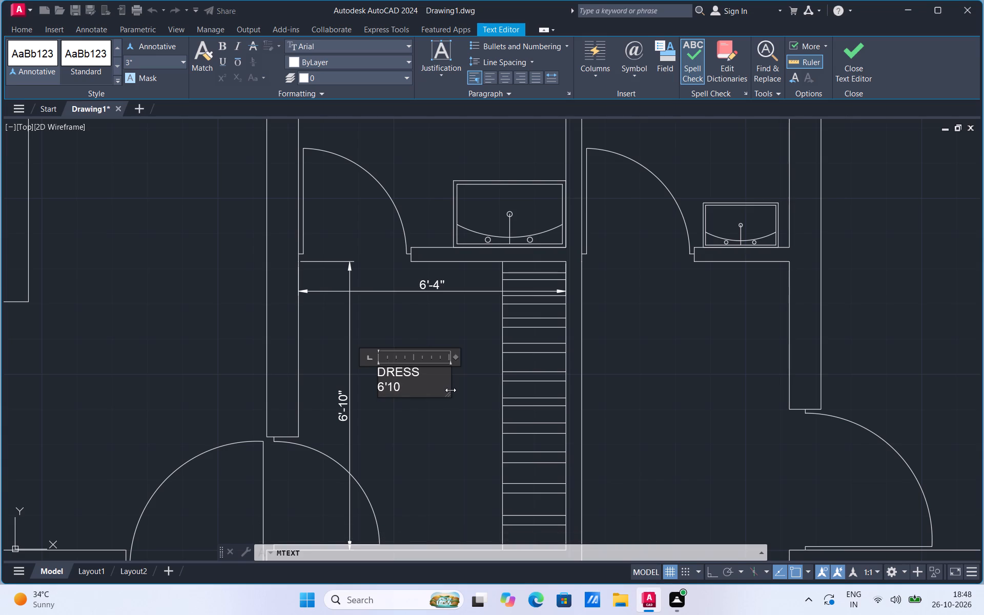
{"action": "type", "text": "\"X"}
{"action": "type", "text": "6'4\""}
{"action": "left_click", "coordinate": [434, 418]}
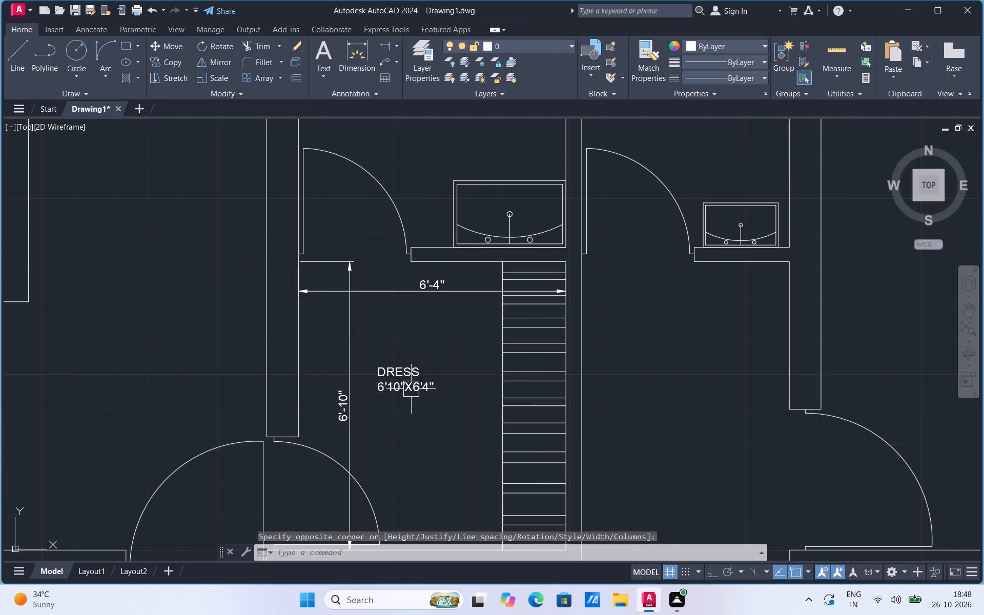
Scale up the DRESS 6'10"X6'4" label freehand so it is legible within the dressing room.
{"action": "left_click", "coordinate": [411, 387]}
{"action": "right_click", "coordinate": [411, 387]}
{"action": "left_click", "coordinate": [447, 192]}
{"action": "left_click", "coordinate": [421, 360]}
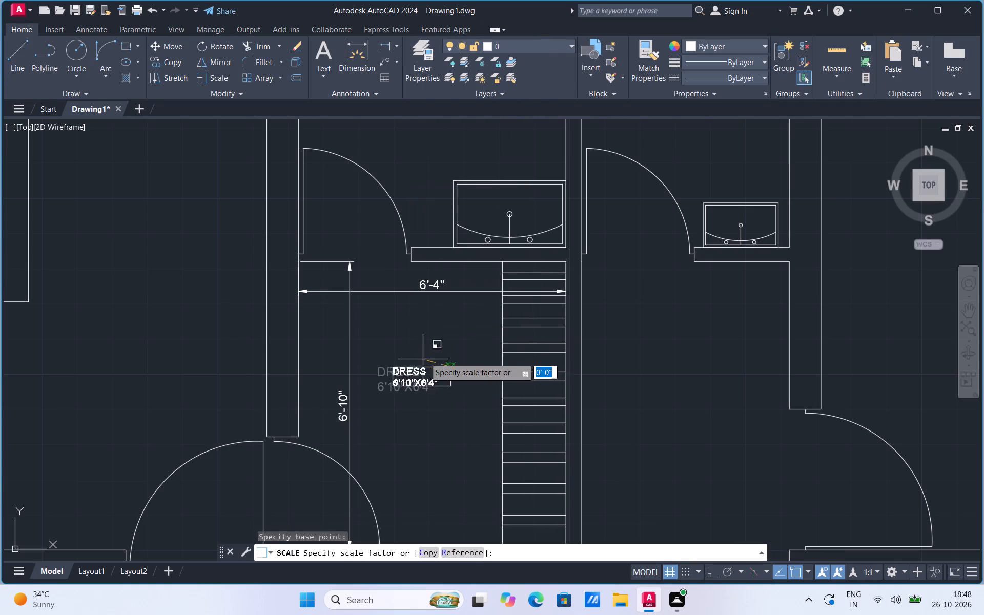
{"action": "left_click", "coordinate": [501, 334]}
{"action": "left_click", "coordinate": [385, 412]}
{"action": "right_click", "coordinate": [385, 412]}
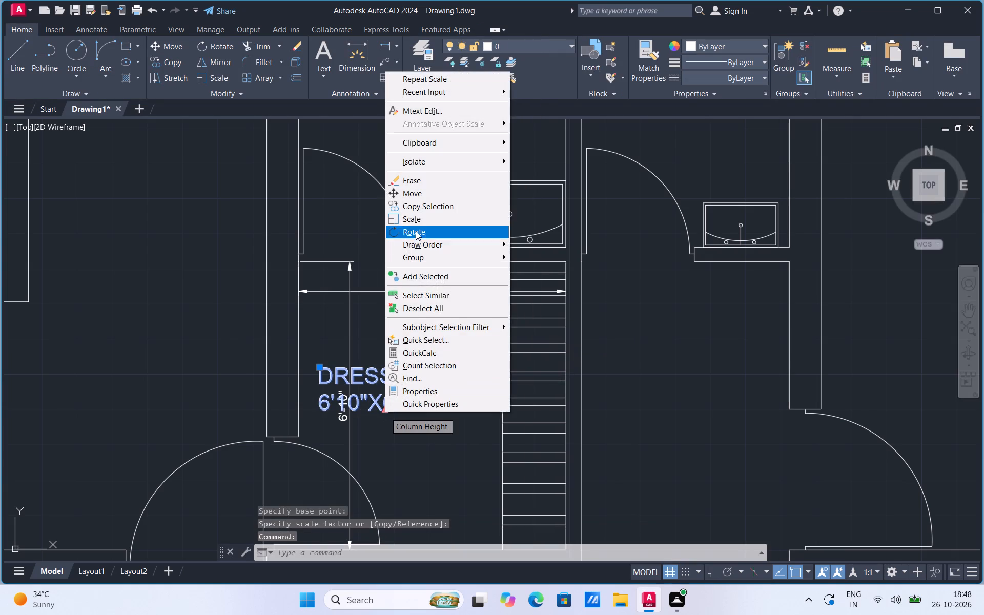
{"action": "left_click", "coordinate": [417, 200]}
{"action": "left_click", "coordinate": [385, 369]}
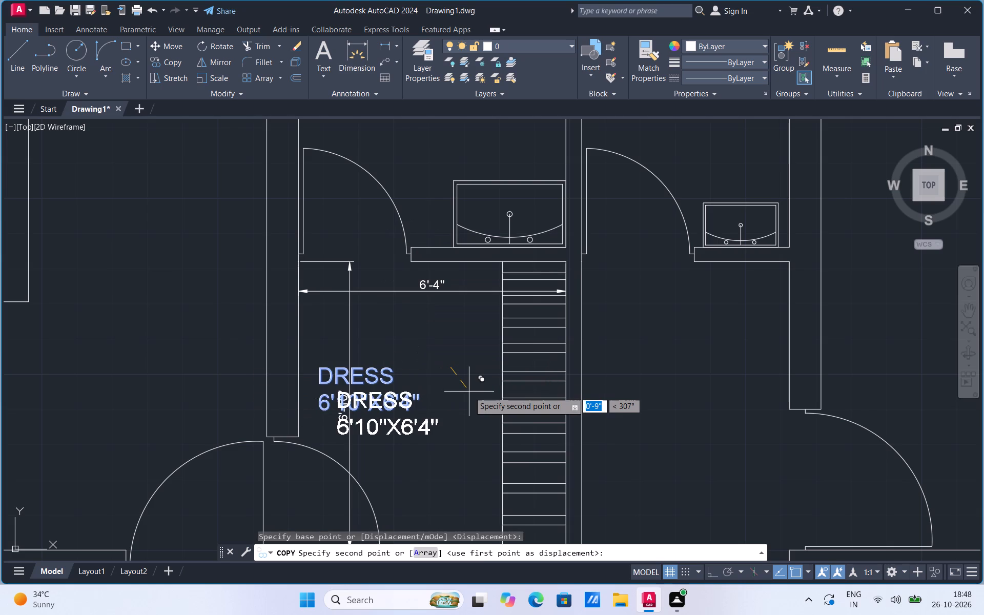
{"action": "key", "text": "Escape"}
Move the DRESS label into the clear space between the 6'-10" dimension line and the wardrobe.
{"action": "left_click", "coordinate": [399, 412]}
{"action": "right_click", "coordinate": [399, 412]}
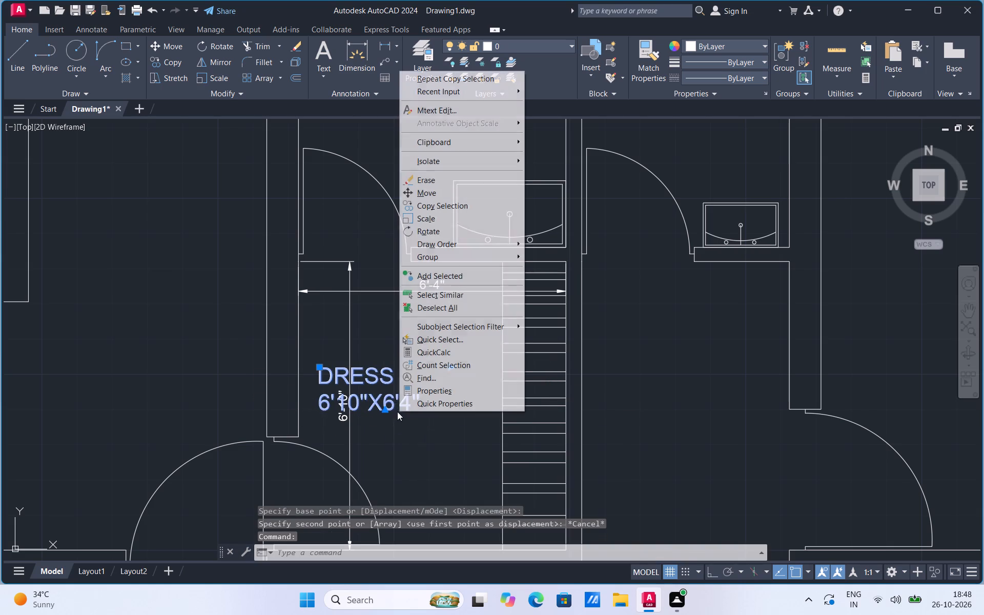
{"action": "left_click", "coordinate": [428, 192]}
{"action": "left_click", "coordinate": [416, 401]}
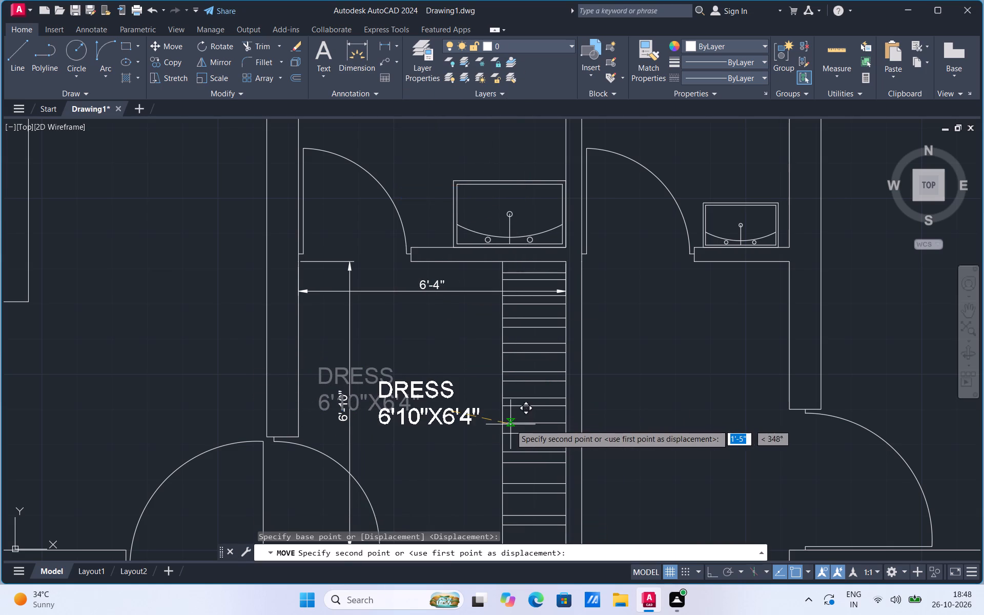
{"action": "left_click", "coordinate": [510, 424]}
Add a multiline text label reading LIVING with 16'6"X15'8" on a second line, just below the living room's coffee table.
{"action": "scroll", "coordinate": [381, 348], "scroll_direction": "down", "scroll_amount": 2}
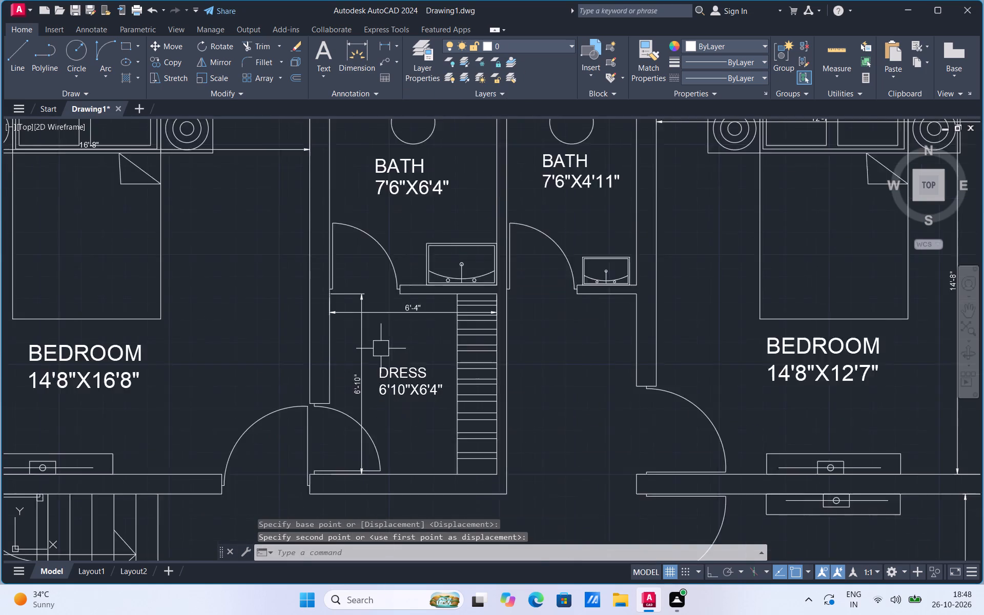
{"action": "scroll", "coordinate": [381, 348], "scroll_direction": "down", "scroll_amount": 1}
{"action": "scroll", "coordinate": [500, 338], "scroll_direction": "down", "scroll_amount": 1}
{"action": "scroll", "coordinate": [413, 464], "scroll_direction": "up", "scroll_amount": 2}
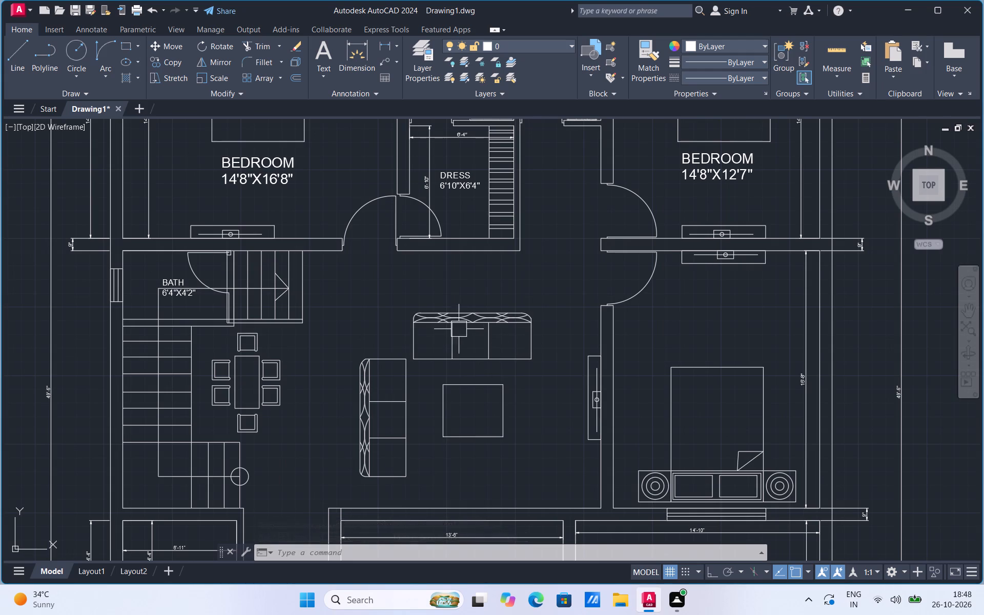
{"action": "scroll", "coordinate": [458, 328], "scroll_direction": "down", "scroll_amount": 1}
{"action": "scroll", "coordinate": [444, 449], "scroll_direction": "up", "scroll_amount": 1}
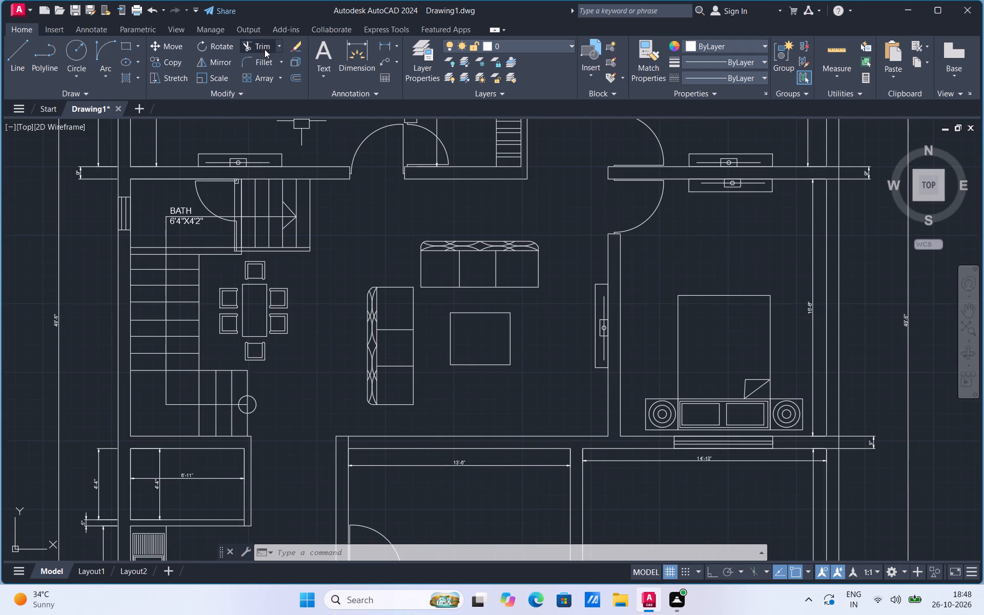
{"action": "left_click", "coordinate": [319, 73]}
{"action": "left_click", "coordinate": [332, 95]}
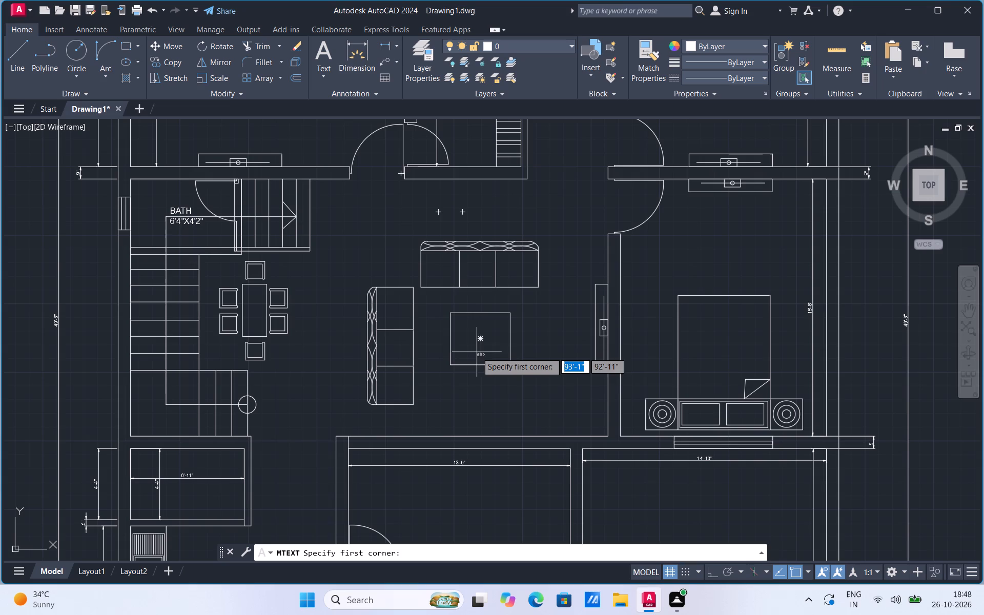
{"action": "left_click", "coordinate": [465, 387]}
{"action": "left_click", "coordinate": [554, 396]}
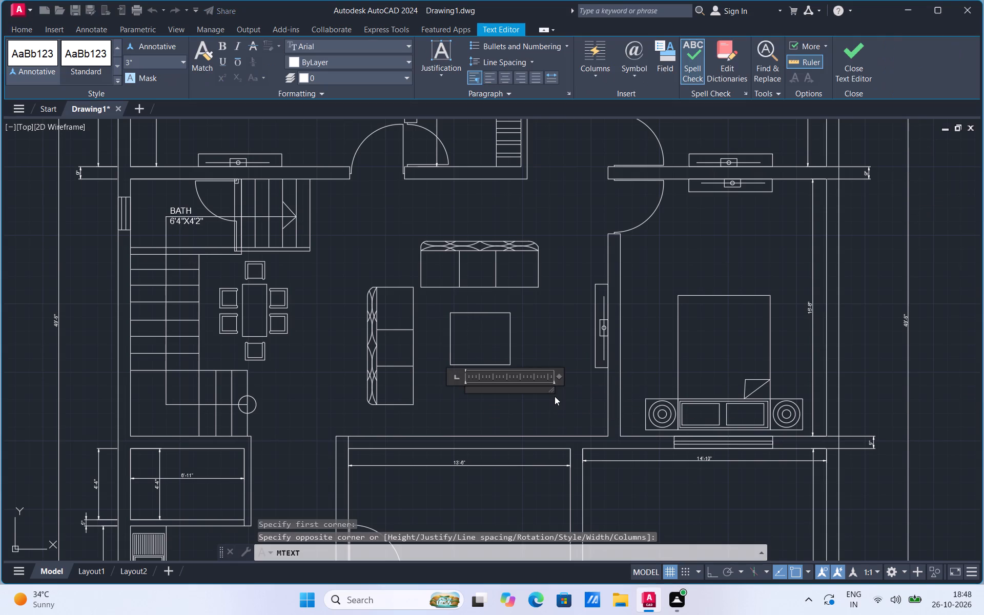
{"action": "type", "text": "LIVING"}
{"action": "key", "text": "Return"}
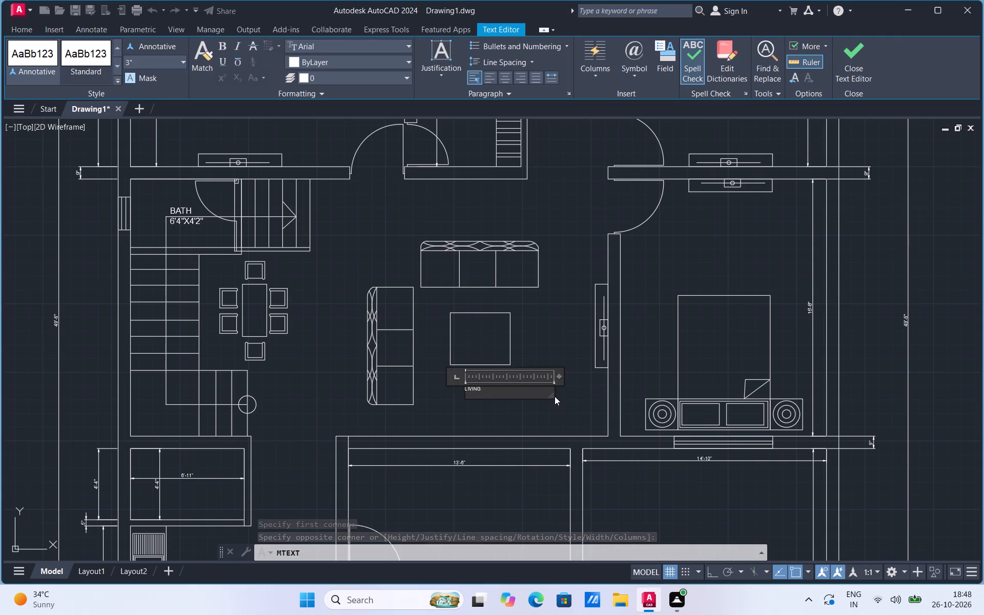
{"action": "type", "text": "16'6\"X"}
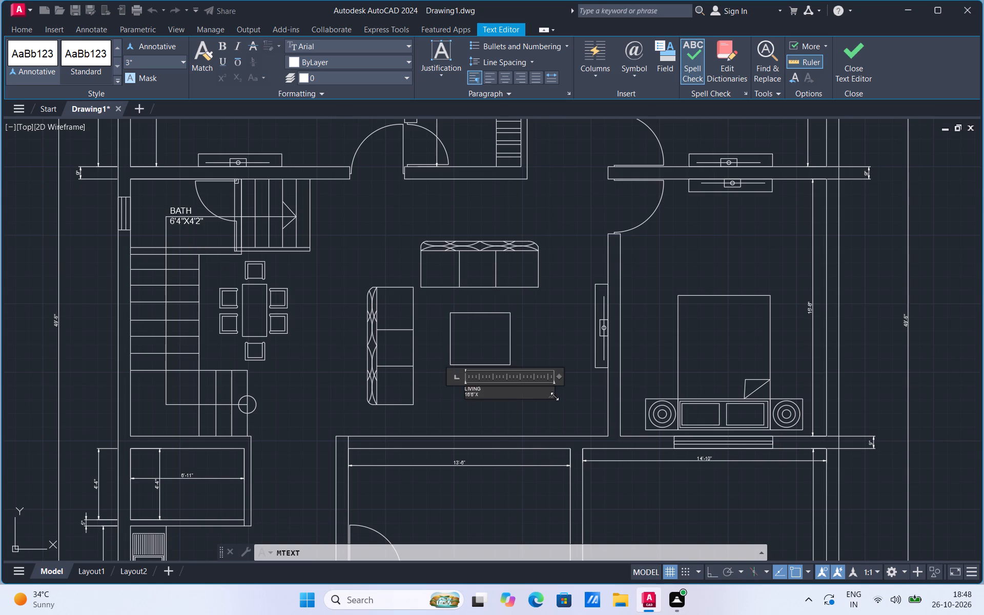
{"action": "type", "text": "15'8\""}
{"action": "left_click", "coordinate": [486, 424]}
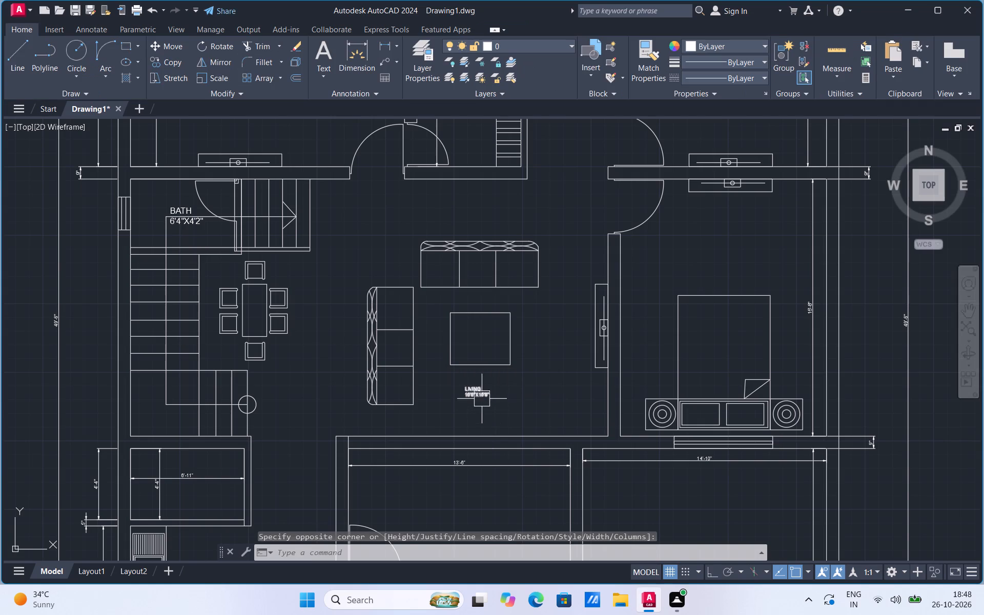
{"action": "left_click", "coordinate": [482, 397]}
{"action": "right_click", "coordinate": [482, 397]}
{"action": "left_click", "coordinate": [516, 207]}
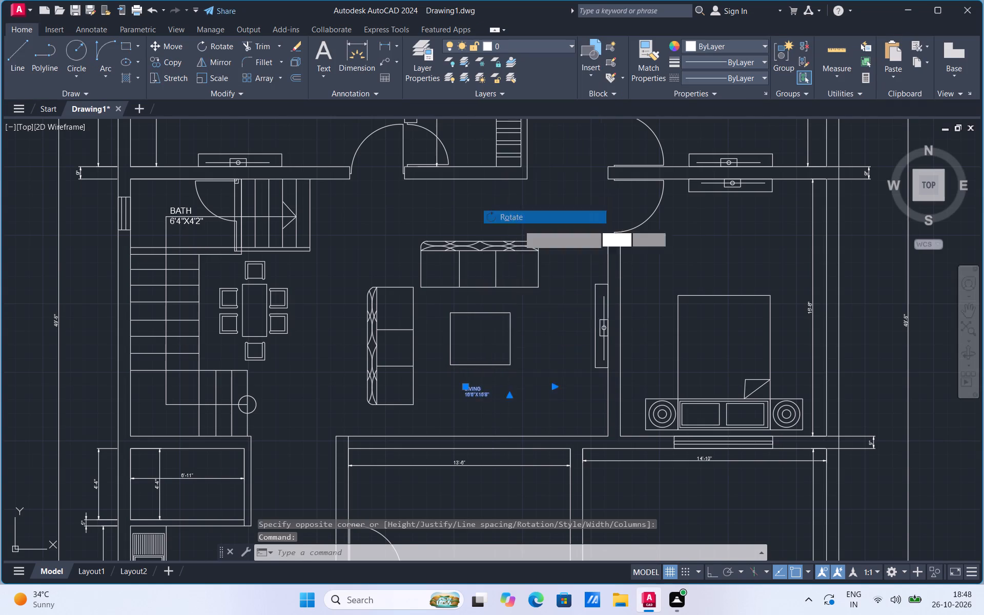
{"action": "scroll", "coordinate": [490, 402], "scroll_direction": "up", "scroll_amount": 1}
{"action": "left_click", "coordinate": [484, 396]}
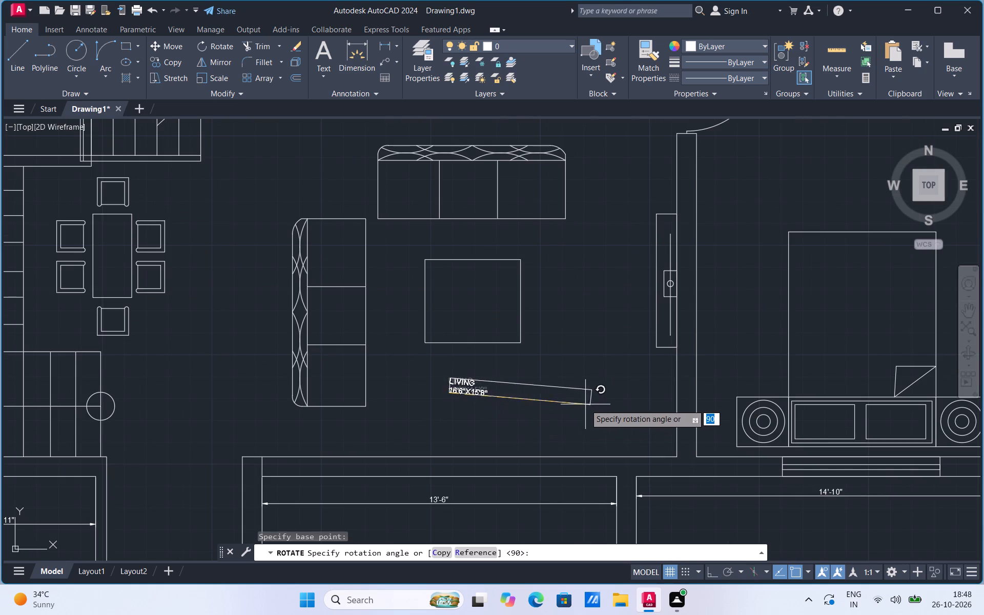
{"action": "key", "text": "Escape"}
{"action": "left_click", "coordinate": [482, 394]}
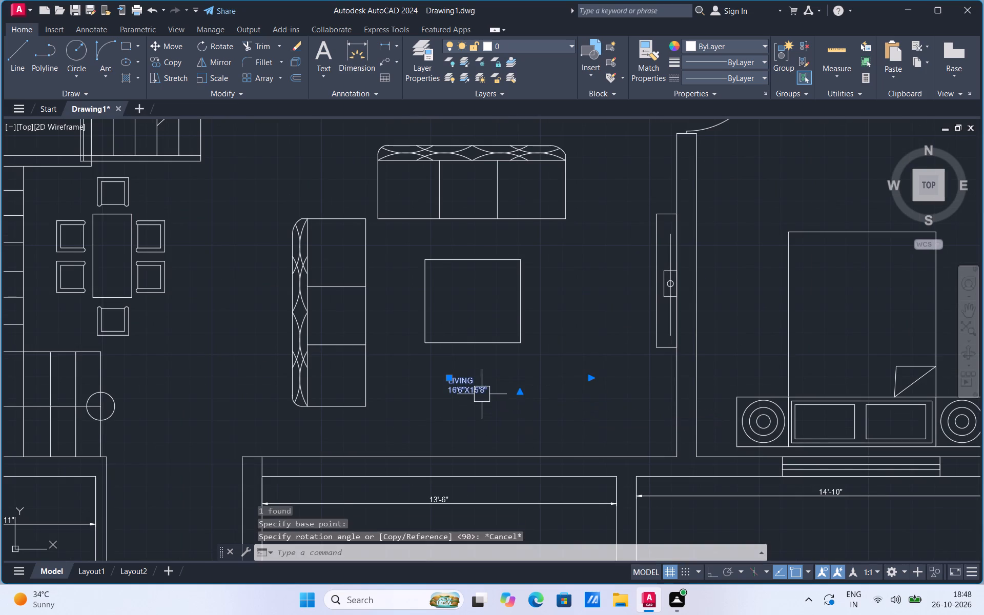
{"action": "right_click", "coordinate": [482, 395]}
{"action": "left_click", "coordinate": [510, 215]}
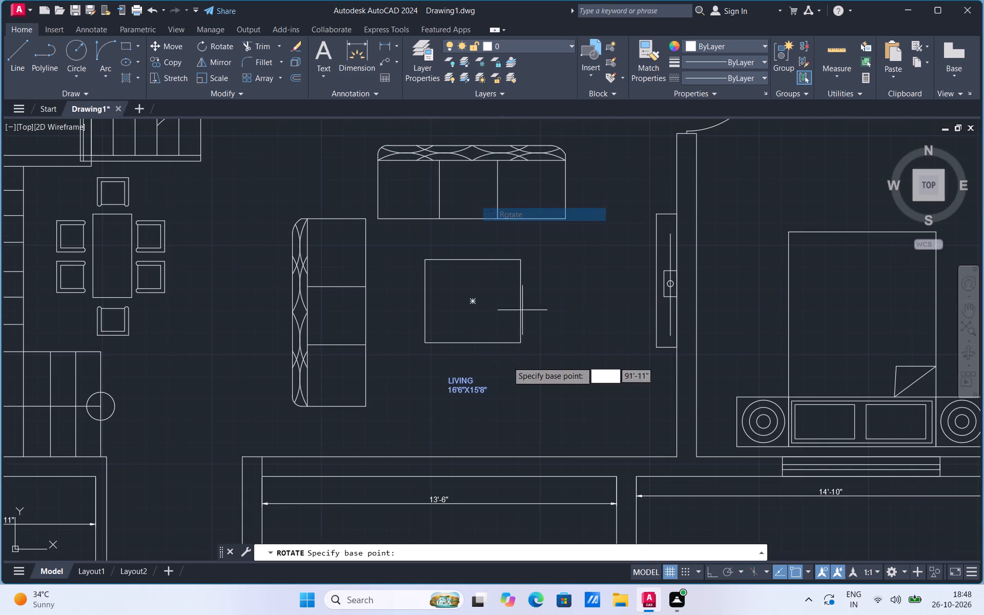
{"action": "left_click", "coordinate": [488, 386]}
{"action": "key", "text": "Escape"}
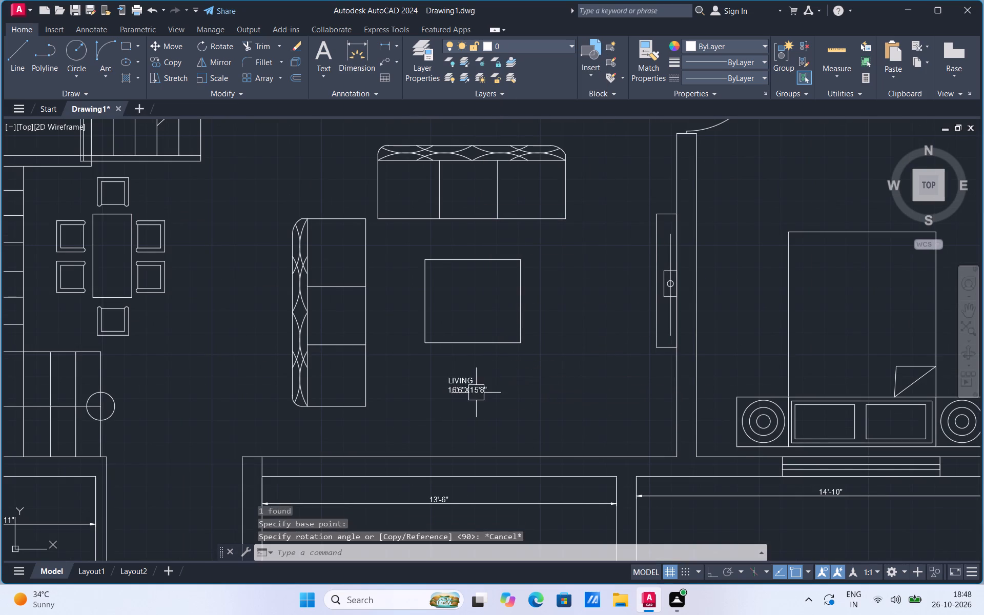
Scale up the LIVING 16'6"X15'8" label freehand so it is legible within the living room.
{"action": "left_click", "coordinate": [475, 393]}
{"action": "right_click", "coordinate": [475, 394]}
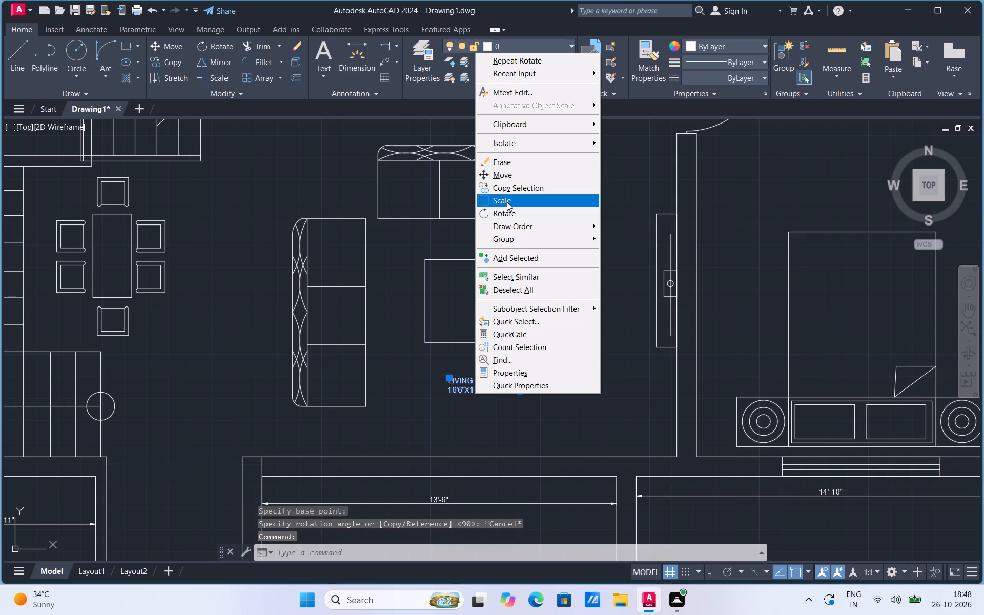
{"action": "left_click", "coordinate": [507, 202]}
{"action": "left_click", "coordinate": [499, 385]}
{"action": "left_click", "coordinate": [653, 368]}
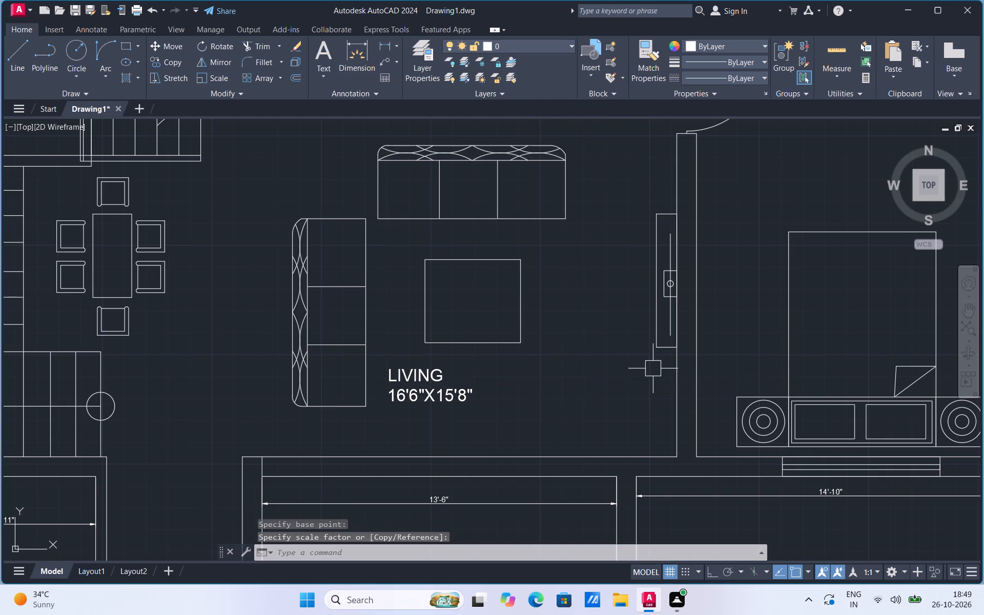
Move the LIVING label sideways so it sits below the living room's coffee table, clear of the sofa.
{"action": "left_click", "coordinate": [425, 408]}
{"action": "right_click", "coordinate": [425, 409]}
{"action": "left_click", "coordinate": [450, 194]}
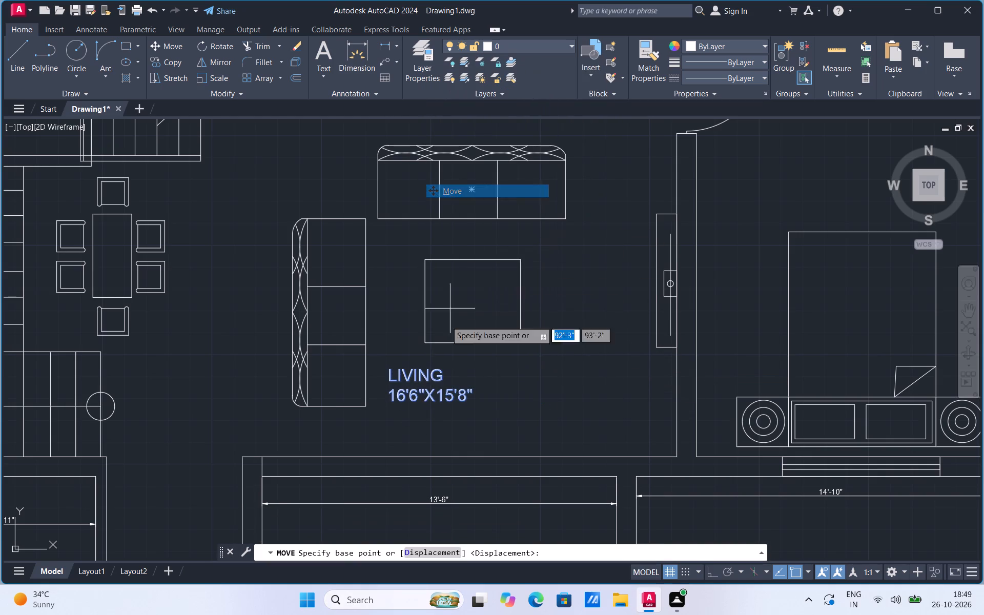
{"action": "left_click", "coordinate": [433, 368]}
{"action": "left_click", "coordinate": [455, 368]}
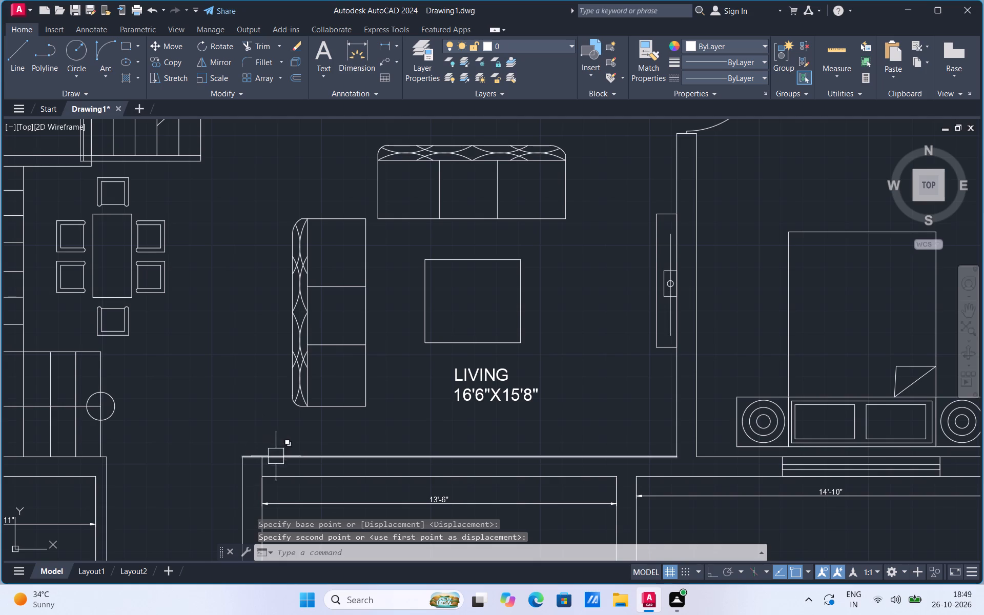
Copy the BEDROOM 14'8"X12'7" label about 9'-6" straight down into the bedroom below, with Ortho on.
{"action": "scroll", "coordinate": [340, 491], "scroll_direction": "down", "scroll_amount": 1}
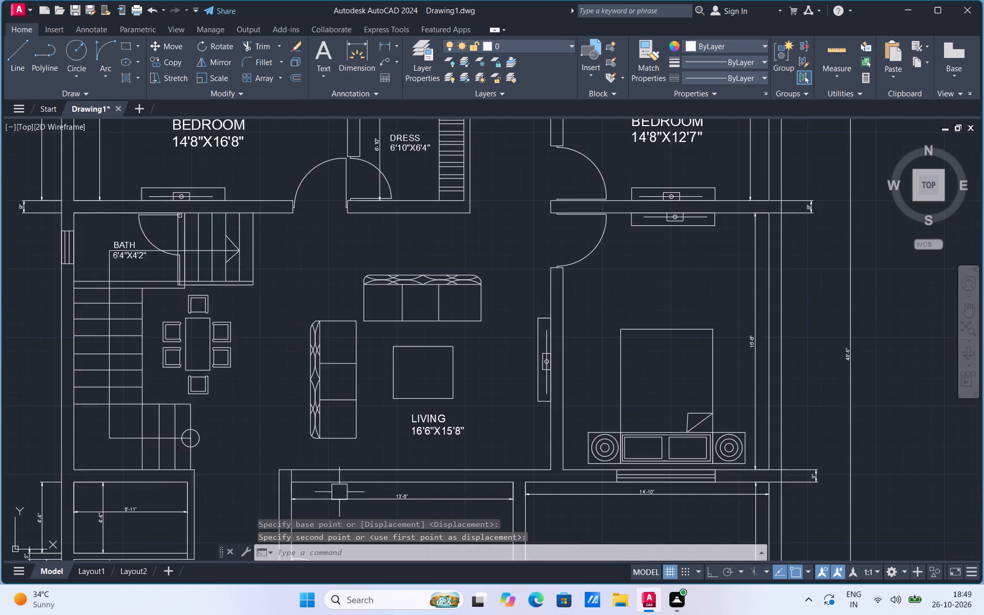
{"action": "scroll", "coordinate": [339, 492], "scroll_direction": "down", "scroll_amount": 1}
{"action": "left_click", "coordinate": [564, 273]}
{"action": "right_click", "coordinate": [564, 273]}
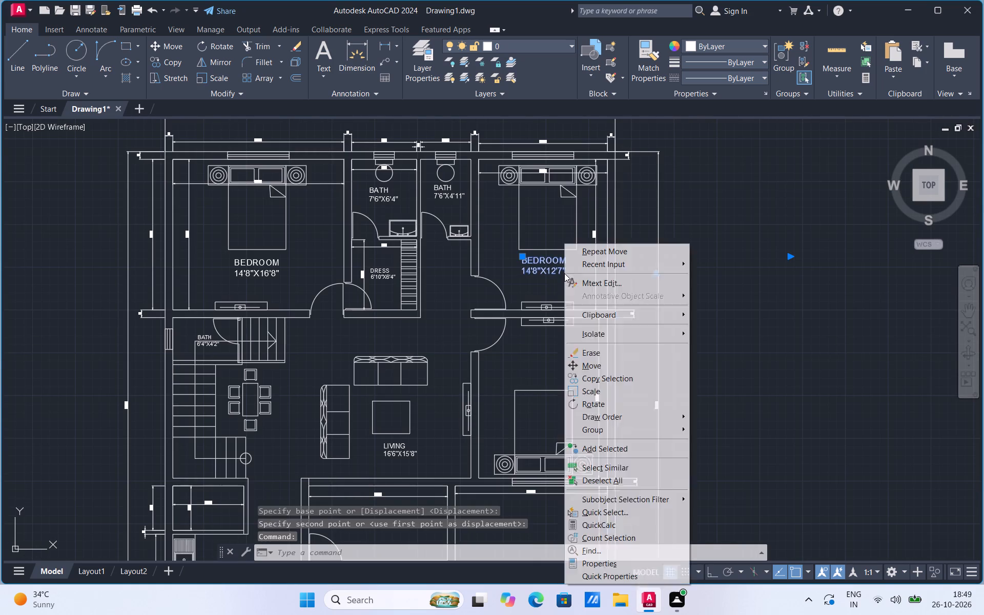
{"action": "left_click", "coordinate": [605, 379]}
{"action": "left_click", "coordinate": [558, 270]}
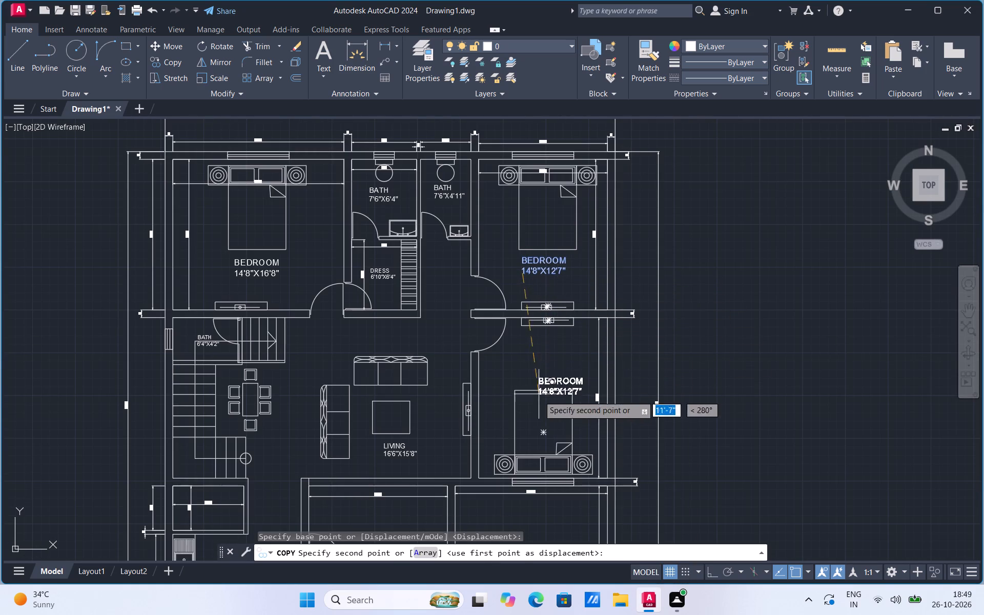
{"action": "left_click", "coordinate": [712, 571]}
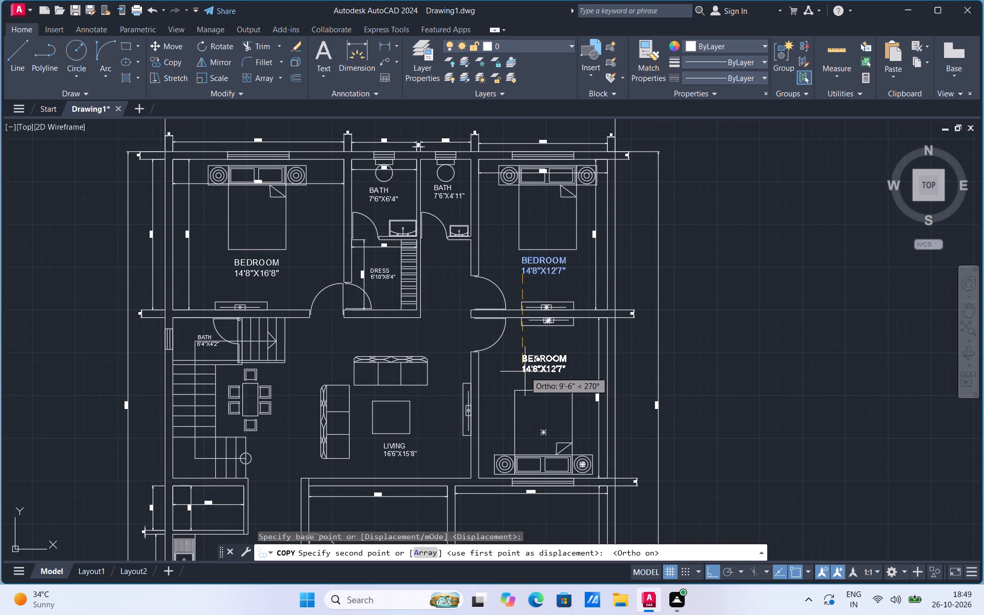
{"action": "left_click", "coordinate": [525, 372]}
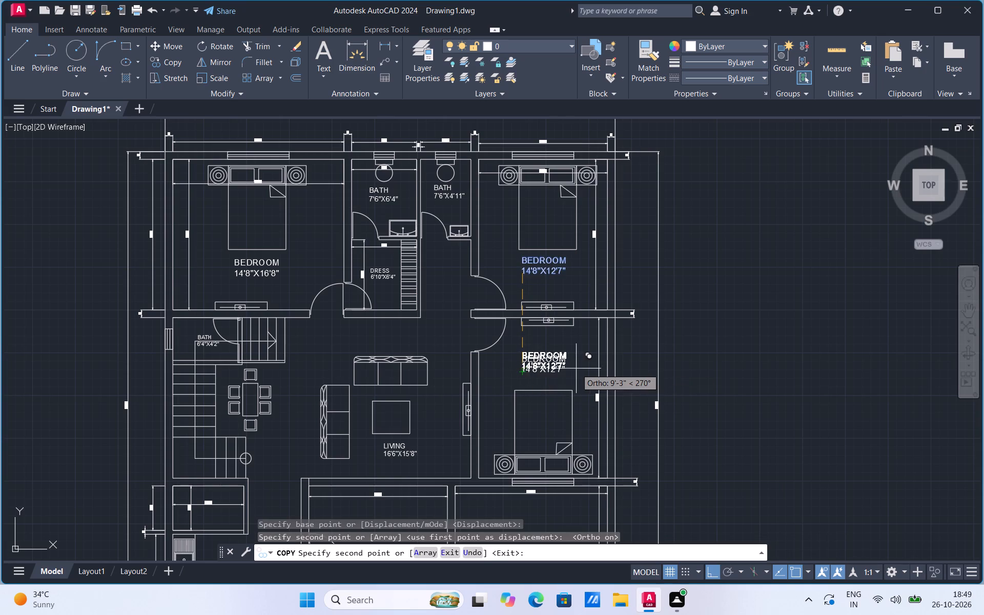
{"action": "scroll", "coordinate": [584, 368], "scroll_direction": "up", "scroll_amount": 2}
{"action": "key", "text": "Escape"}
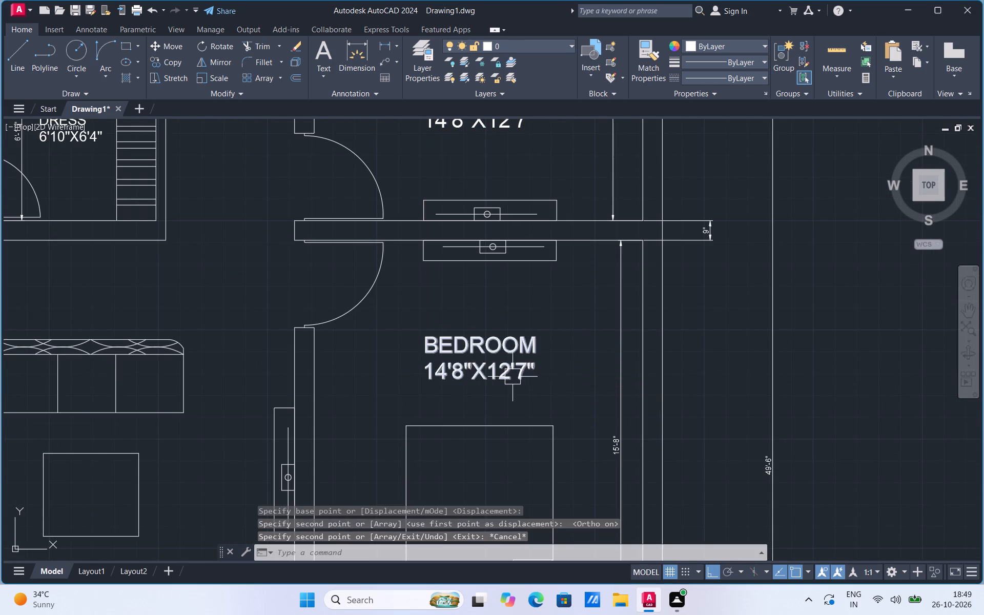
Change the dimensions in the copied BEDROOM label to 15'8"X12'7".
{"action": "double_click", "coordinate": [511, 377]}
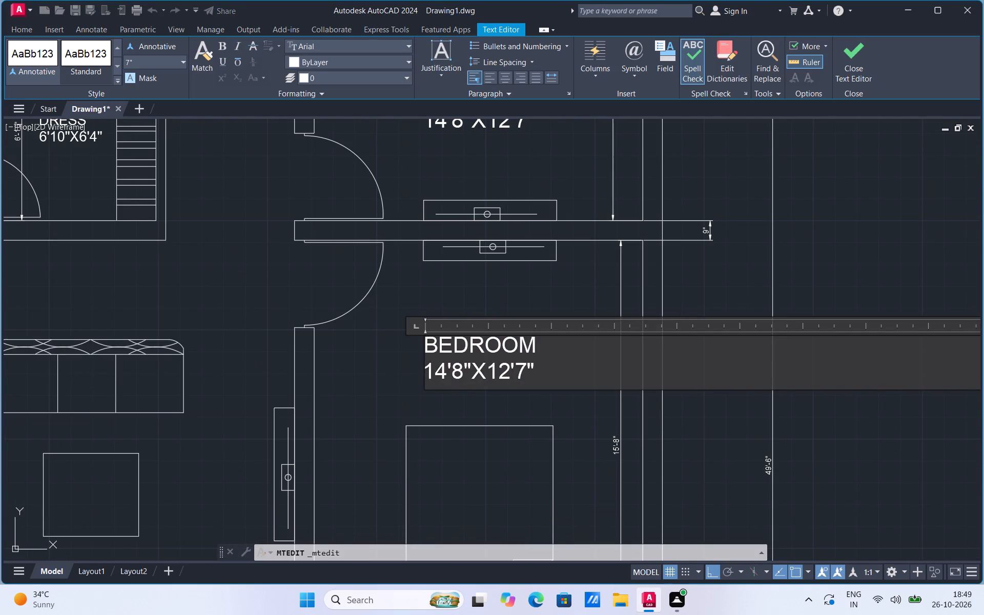
{"action": "left_click", "coordinate": [446, 370]}
{"action": "key", "text": "BackSpace"}
{"action": "key", "text": "5"}
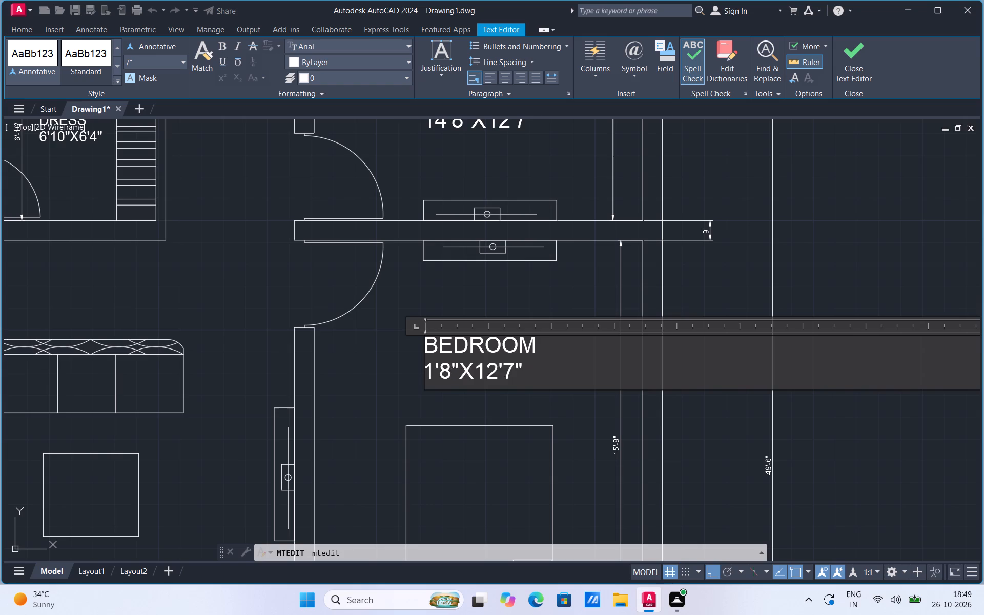
{"action": "left_click", "coordinate": [364, 405]}
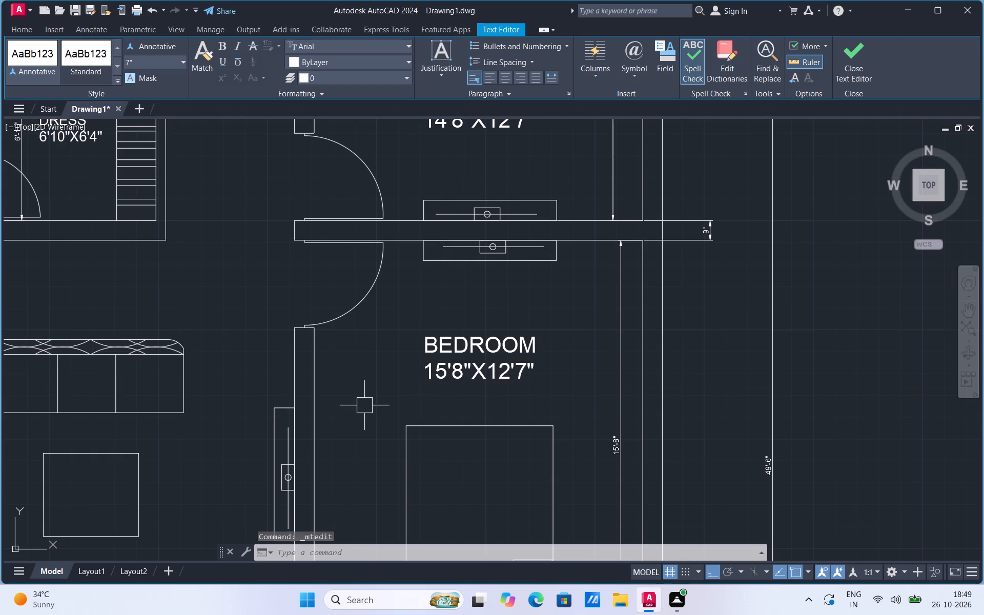
Examine the labels across the floor plan for rooms that still need a name.
{"action": "scroll", "coordinate": [523, 360], "scroll_direction": "down", "scroll_amount": 2}
{"action": "scroll", "coordinate": [289, 216], "scroll_direction": "up", "scroll_amount": 1}
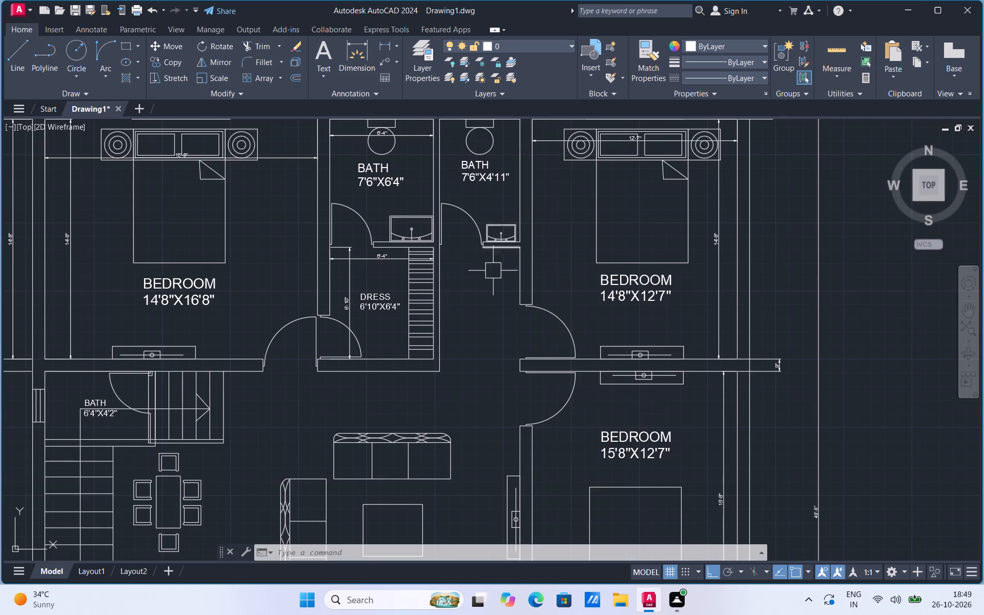
{"action": "scroll", "coordinate": [490, 278], "scroll_direction": "down", "scroll_amount": 1}
{"action": "scroll", "coordinate": [577, 363], "scroll_direction": "up", "scroll_amount": 1}
{"action": "scroll", "coordinate": [584, 332], "scroll_direction": "down", "scroll_amount": 1}
{"action": "scroll", "coordinate": [466, 481], "scroll_direction": "up", "scroll_amount": 1}
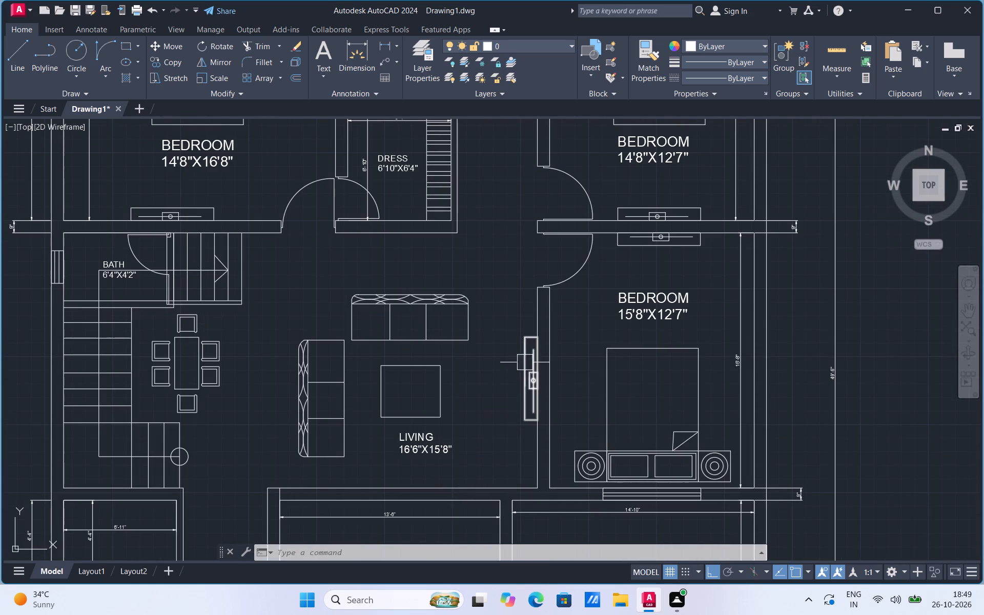
{"action": "scroll", "coordinate": [532, 343], "scroll_direction": "down", "scroll_amount": 2}
{"action": "scroll", "coordinate": [500, 462], "scroll_direction": "up", "scroll_amount": 2}
{"action": "scroll", "coordinate": [550, 404], "scroll_direction": "down", "scroll_amount": 1}
Add a multiline text label reading UTILITY with 6'11"X4'4" on a second line, in the kitchen just below the utility room.
{"action": "scroll", "coordinate": [303, 490], "scroll_direction": "up", "scroll_amount": 1}
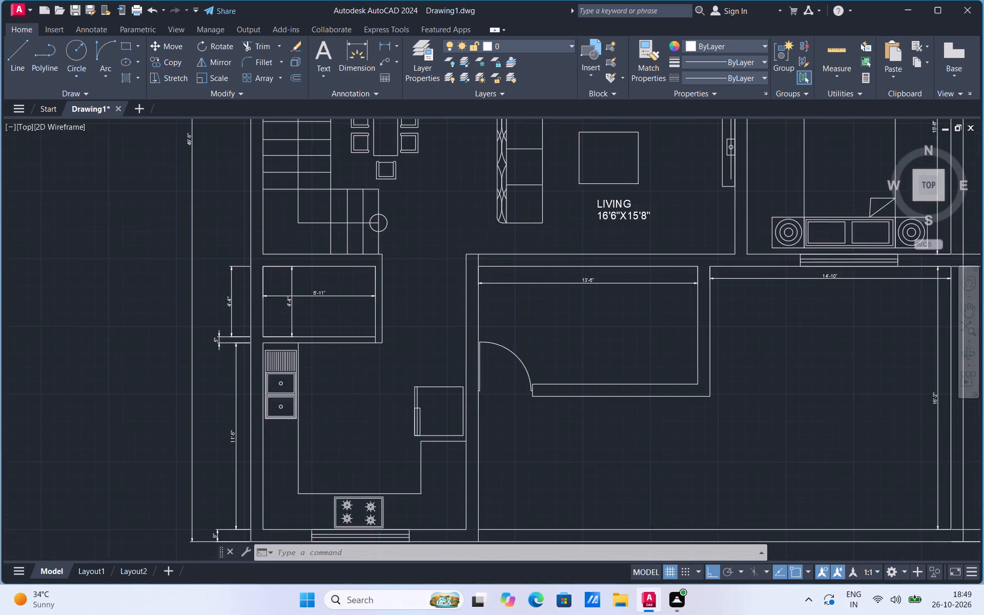
{"action": "scroll", "coordinate": [303, 490], "scroll_direction": "up", "scroll_amount": 1}
{"action": "left_click", "coordinate": [320, 77]}
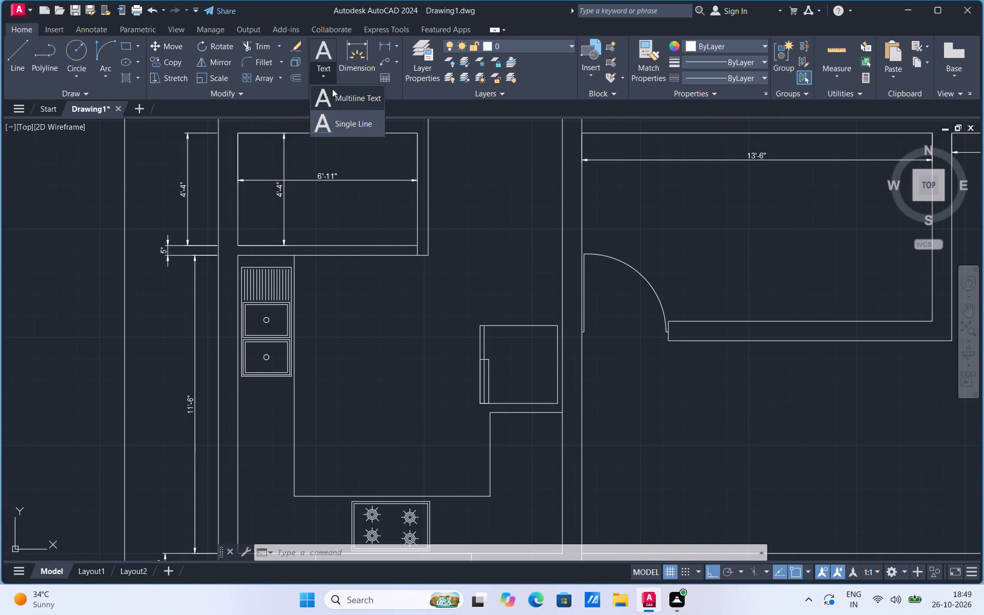
{"action": "left_click", "coordinate": [340, 96]}
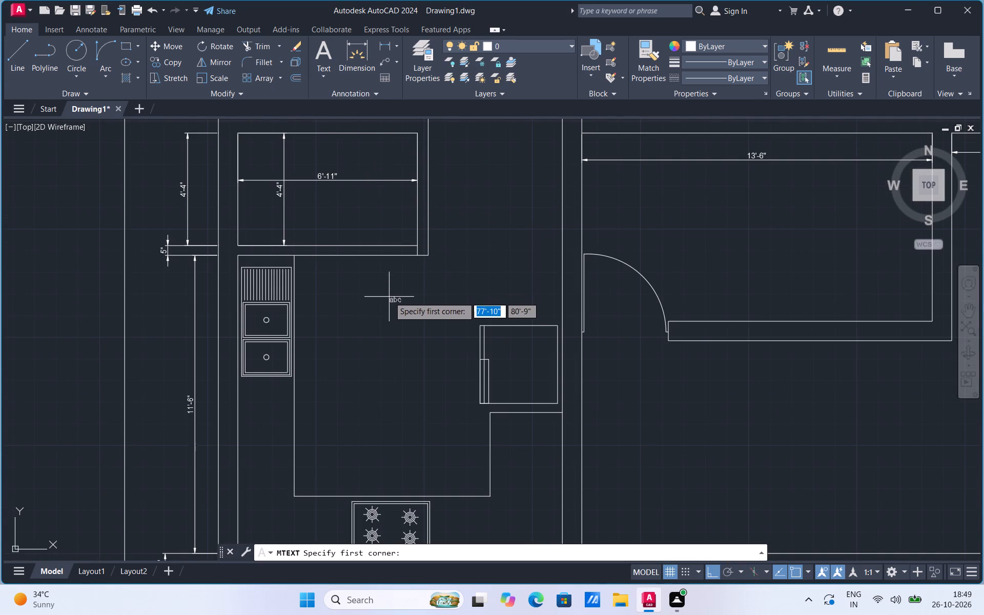
{"action": "left_click", "coordinate": [325, 280]}
{"action": "left_click", "coordinate": [382, 293]}
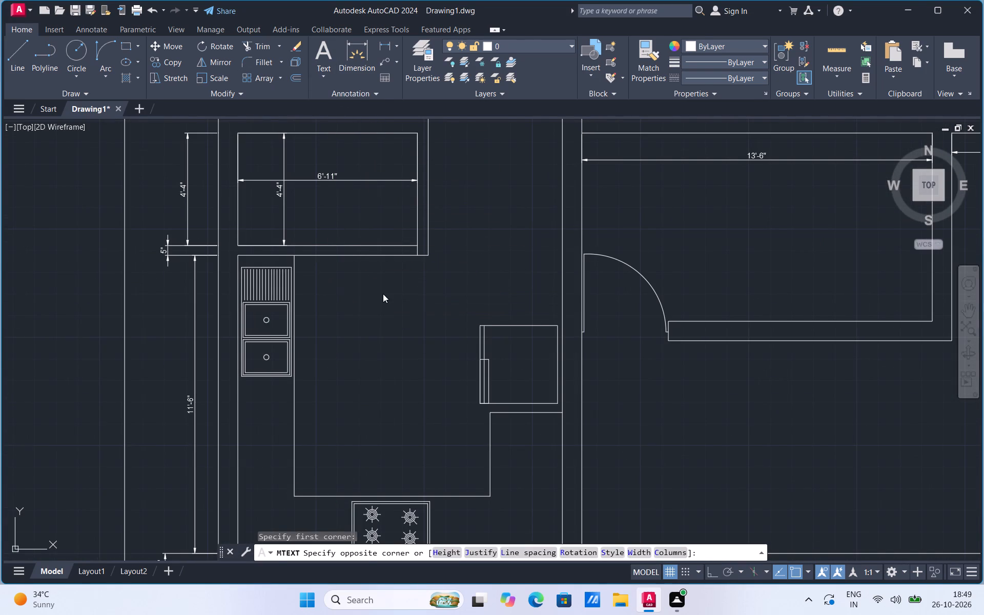
{"action": "type", "text": "UTILITY"}
{"action": "key", "text": "Return"}
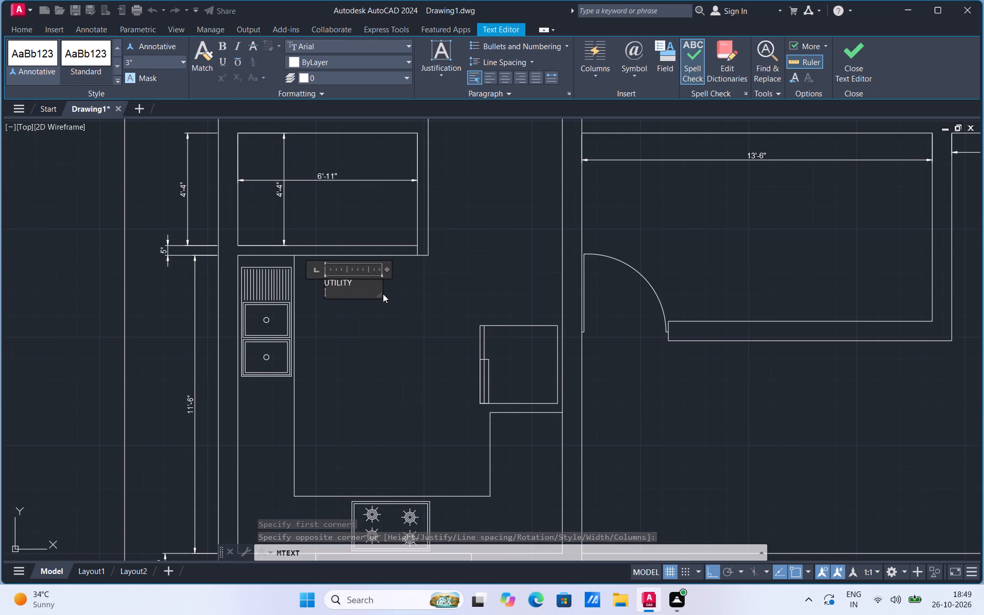
{"action": "type", "text": "6'11"}
{"action": "type", "text": "\"X"}
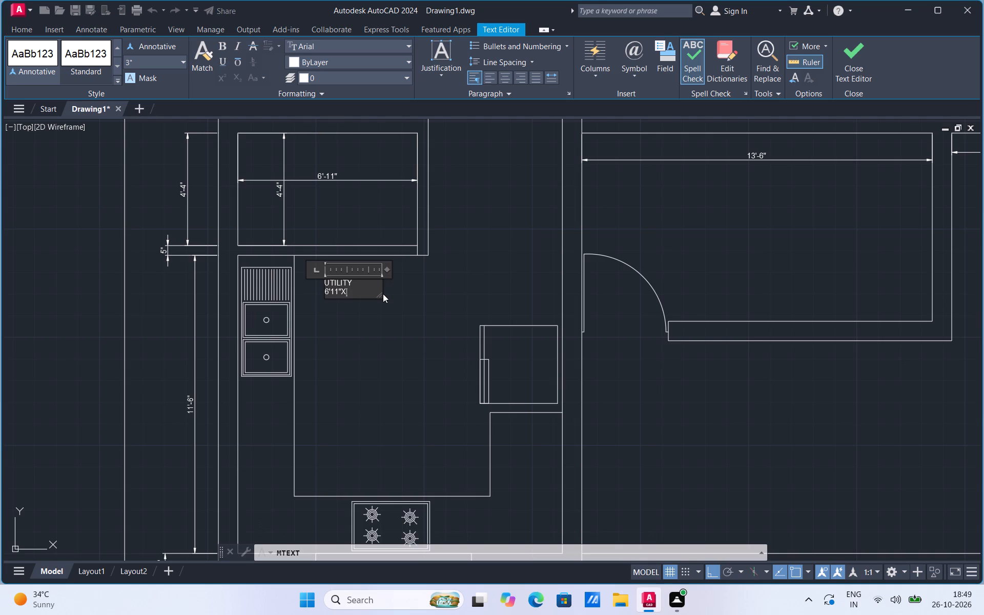
{"action": "type", "text": "4'4\""}
{"action": "key", "text": "Return"}
{"action": "left_click", "coordinate": [349, 320]}
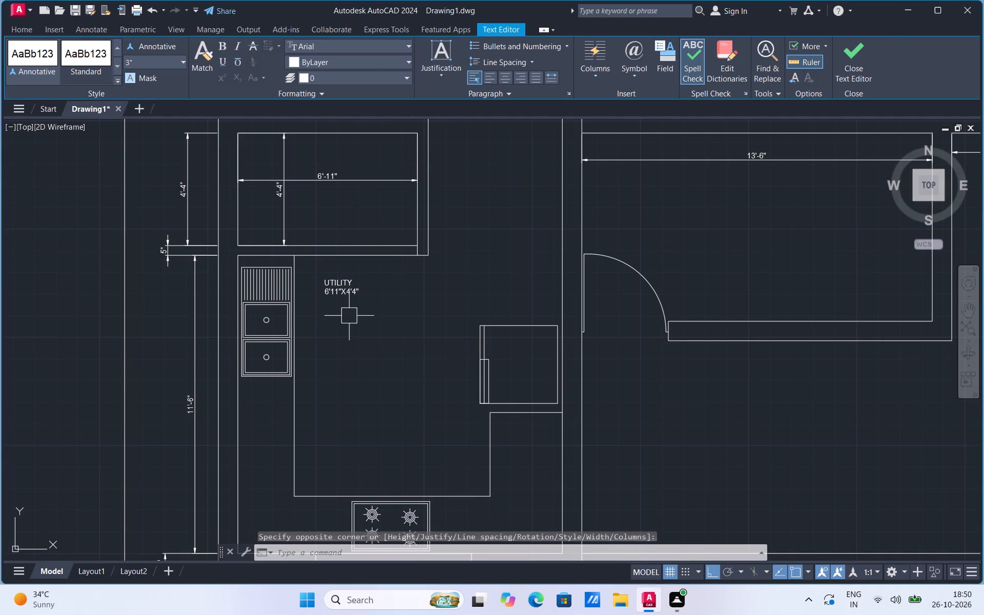
Scale up the UTILITY 6'11"X4'4" label freehand so it is legible.
{"action": "left_click", "coordinate": [350, 290]}
{"action": "right_click", "coordinate": [350, 290]}
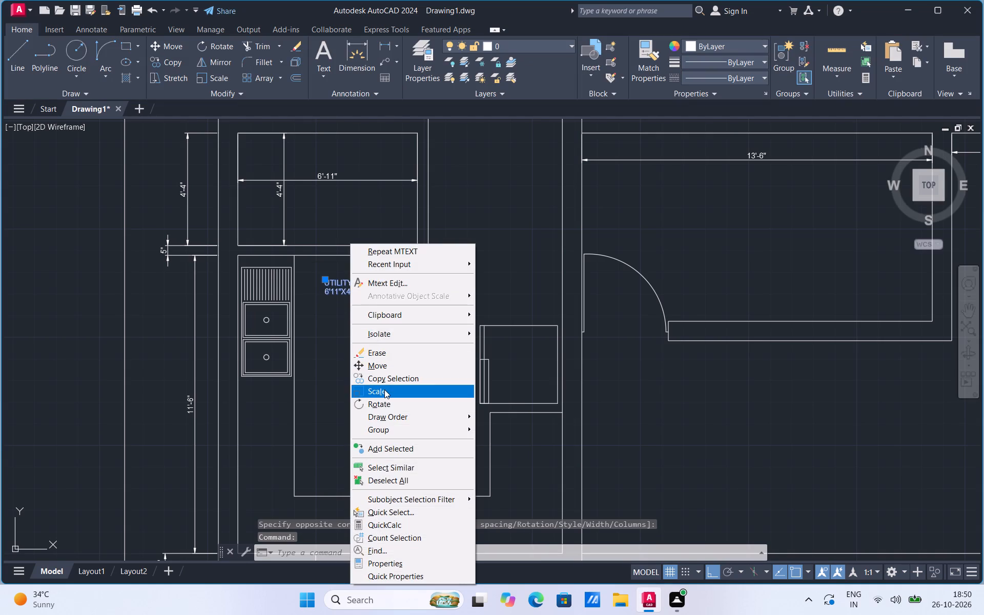
{"action": "left_click", "coordinate": [384, 389]}
{"action": "left_click", "coordinate": [351, 293]}
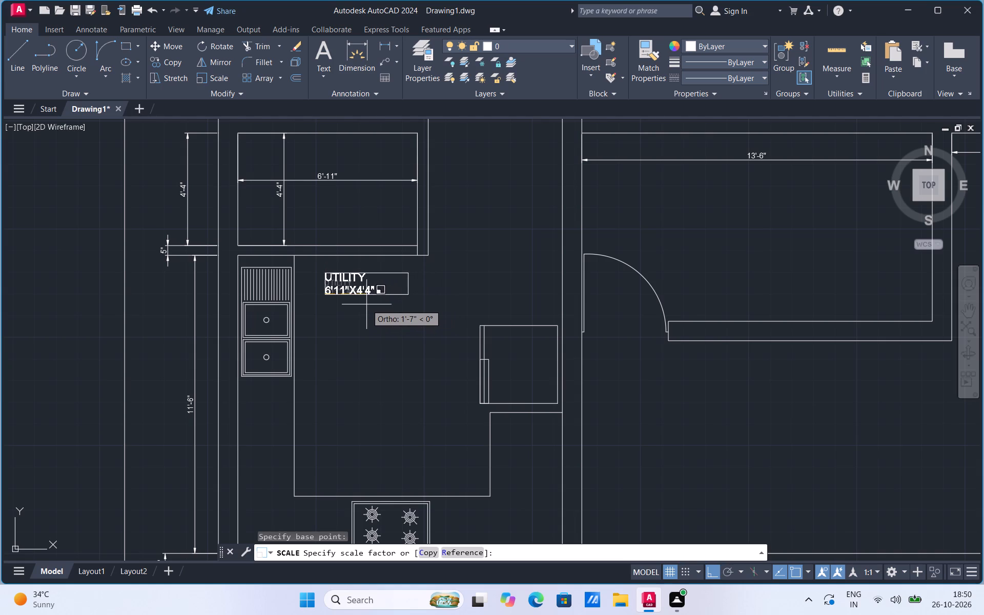
{"action": "left_click", "coordinate": [365, 304]}
Move the UTILITY label about 3'-5" with Ortho off, into the utility room below the 6'-11" dimension line.
{"action": "left_click", "coordinate": [362, 294]}
{"action": "right_click", "coordinate": [362, 294]}
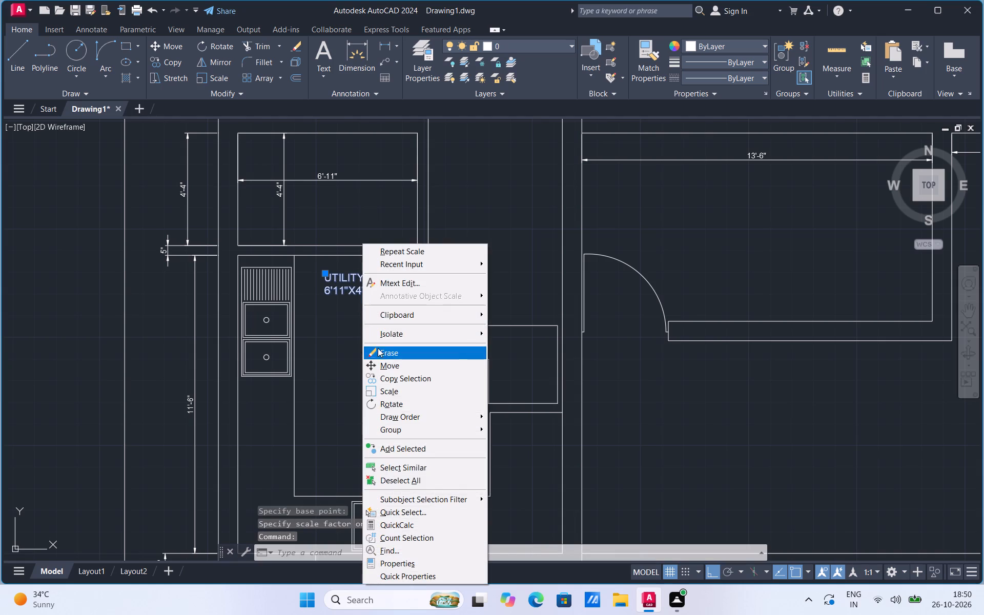
{"action": "left_click", "coordinate": [387, 362]}
{"action": "left_click_drag", "start_coordinate": [345, 297], "coordinate": [345, 293]}
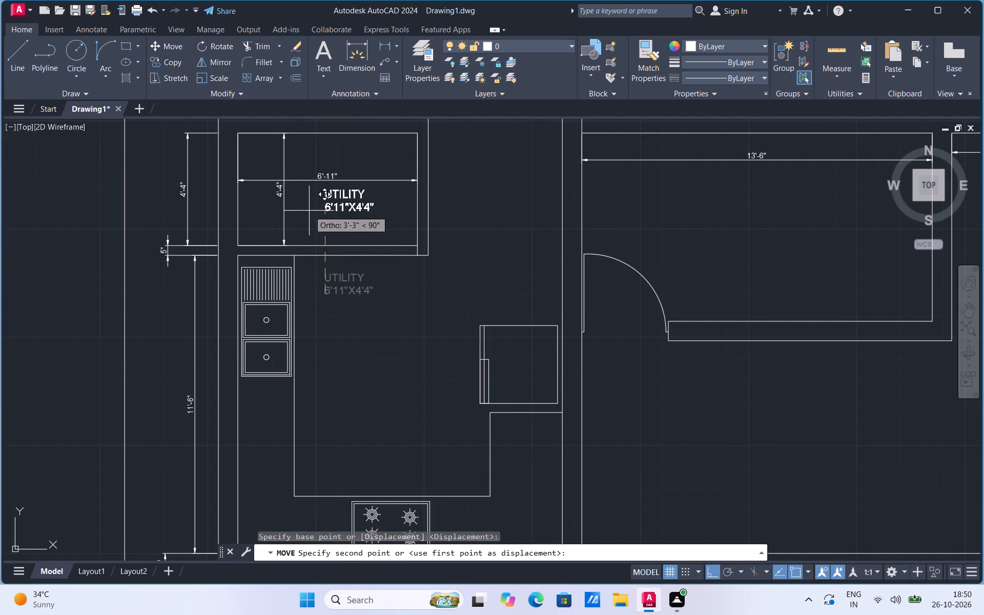
{"action": "left_click", "coordinate": [708, 570]}
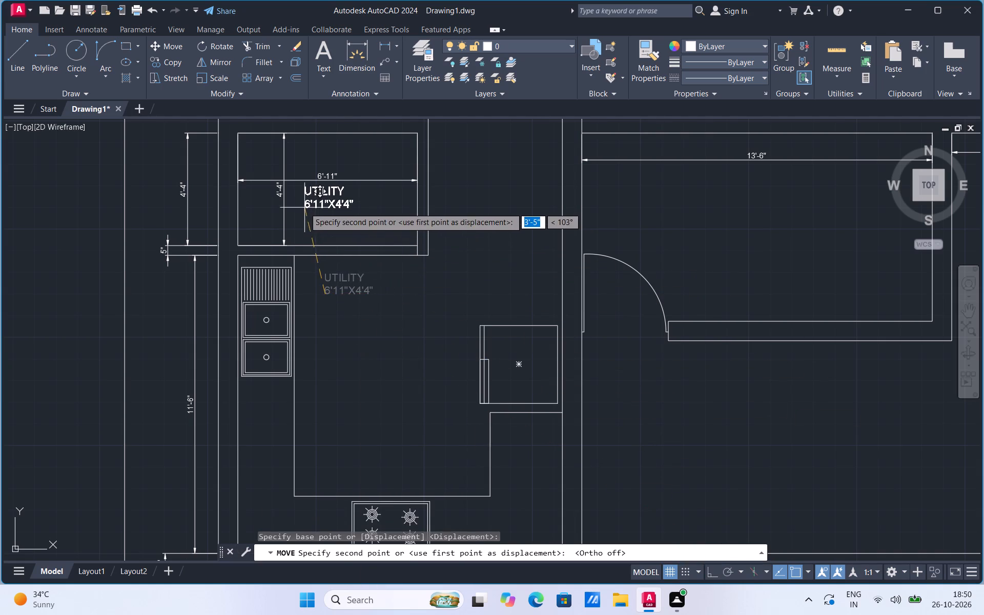
{"action": "left_click", "coordinate": [304, 208]}
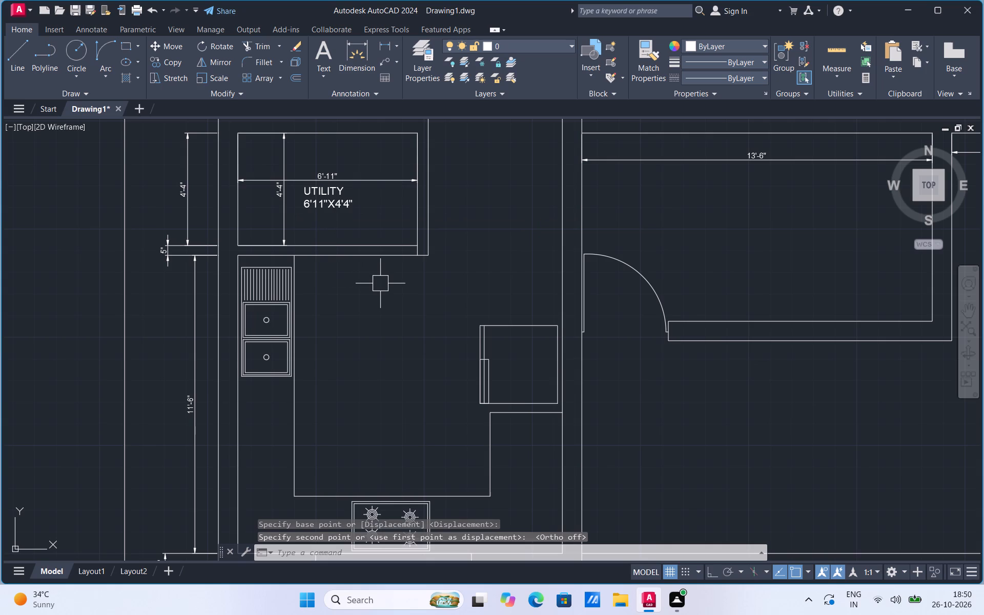
Add a multiline text label reading KITCHEN with 12'6"X11'6" on a second line, in the open floor area between the kitchen counters.
{"action": "scroll", "coordinate": [354, 176], "scroll_direction": "down", "scroll_amount": 1}
{"action": "scroll", "coordinate": [378, 268], "scroll_direction": "up", "scroll_amount": 1}
{"action": "left_click", "coordinate": [321, 77]}
{"action": "left_click", "coordinate": [328, 102]}
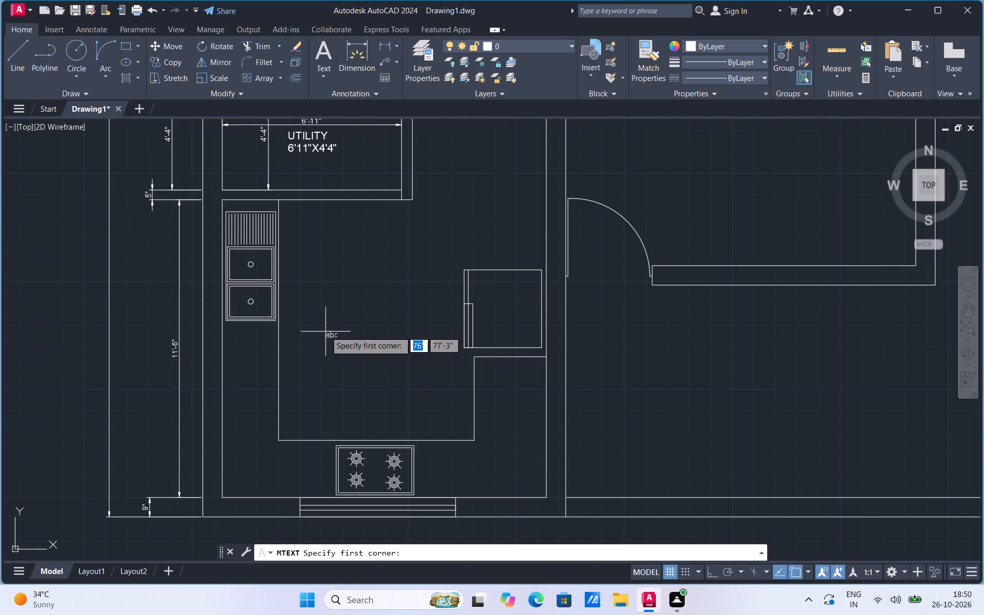
{"action": "left_click", "coordinate": [325, 331]}
{"action": "left_click", "coordinate": [434, 356]}
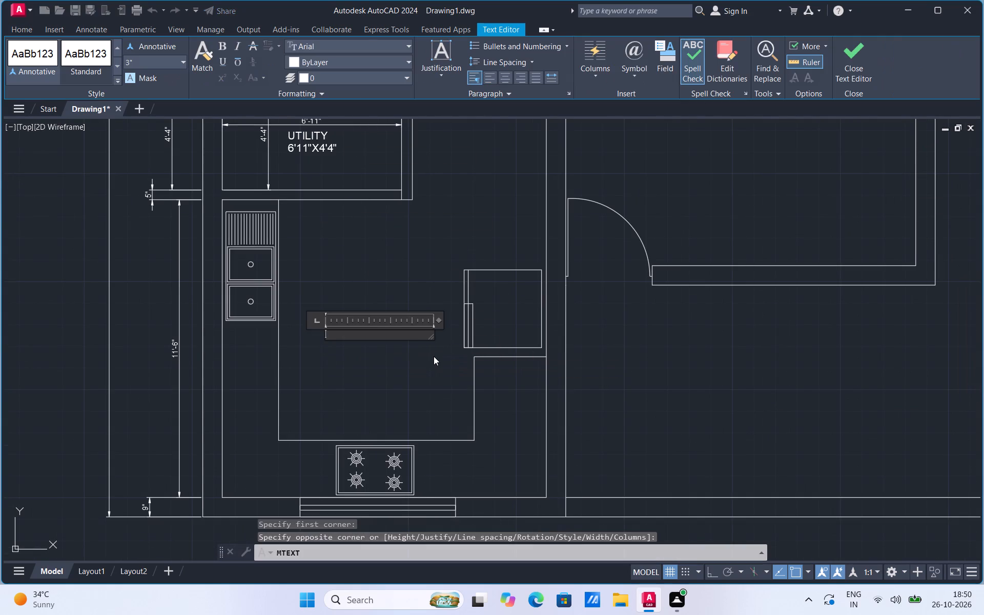
{"action": "type", "text": "KITCHEN"}
{"action": "key", "text": "Return"}
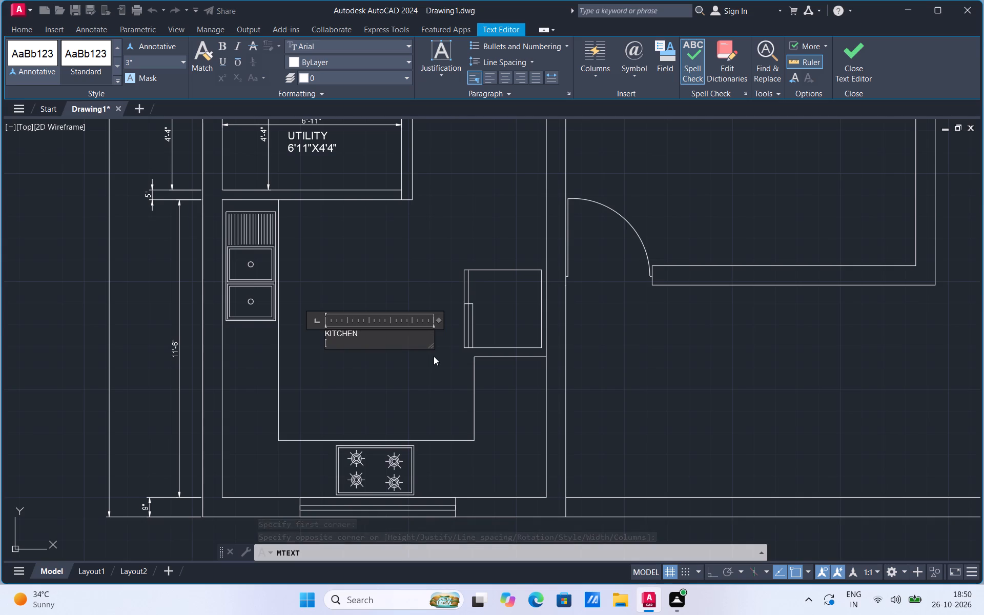
{"action": "type", "text": "12'6\"X"}
{"action": "type", "text": "11'6\""}
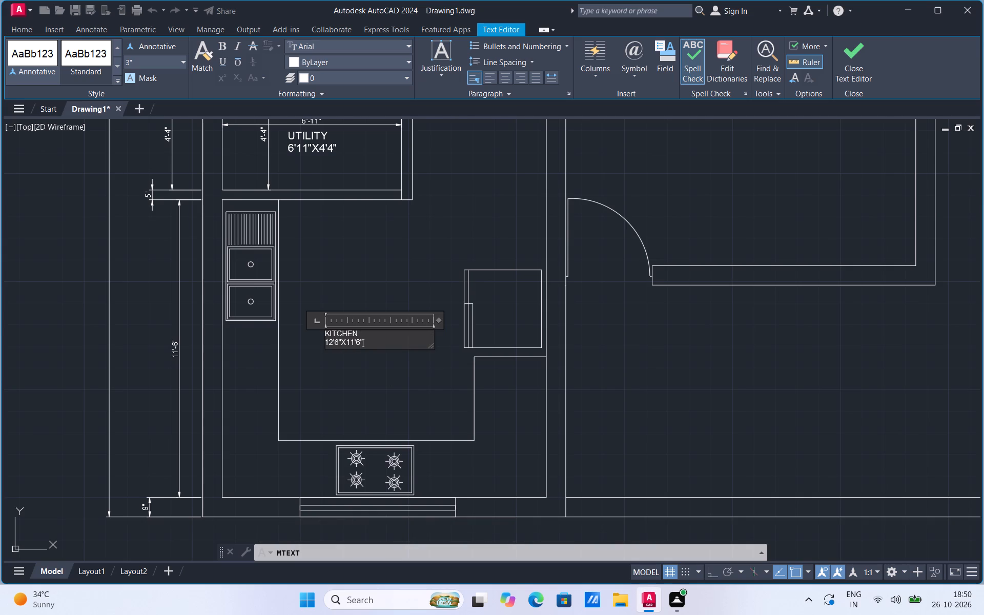
{"action": "left_click", "coordinate": [385, 375]}
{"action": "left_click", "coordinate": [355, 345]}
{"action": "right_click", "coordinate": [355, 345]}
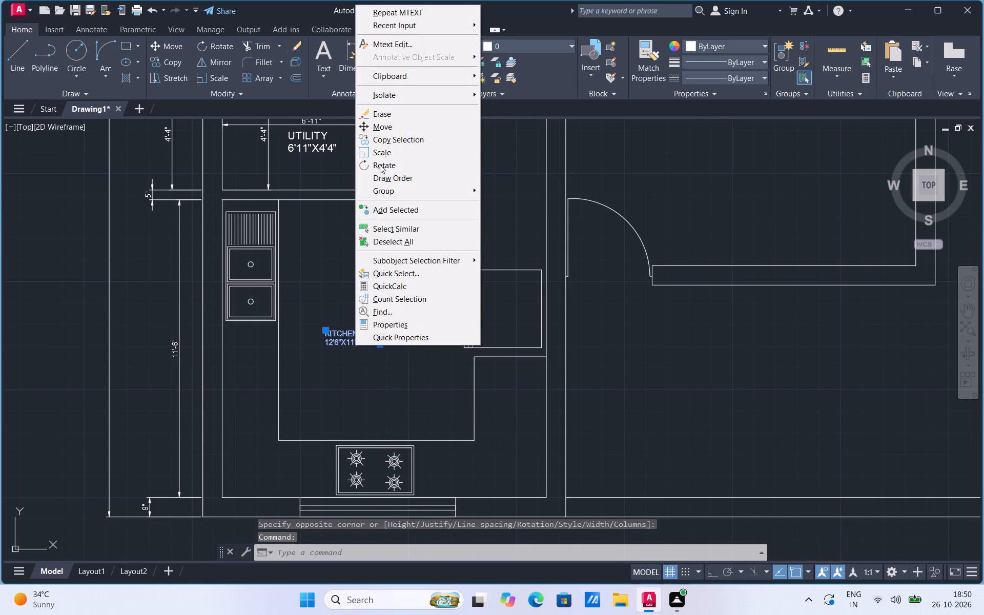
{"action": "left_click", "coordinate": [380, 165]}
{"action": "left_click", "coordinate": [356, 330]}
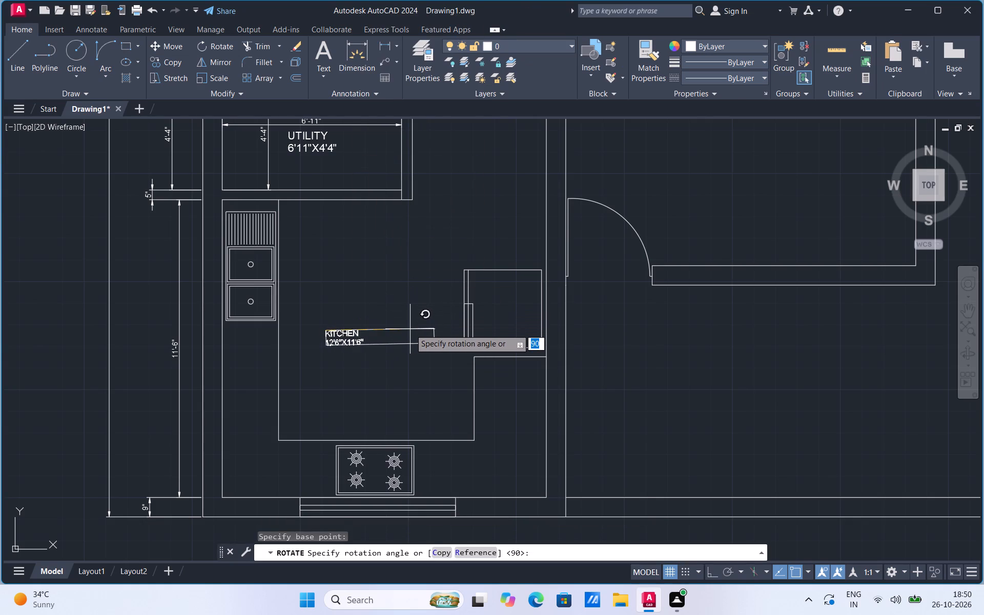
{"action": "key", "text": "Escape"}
Scale up the KITCHEN 12'6"X11'6" label freehand so it is legible in the open kitchen floor area.
{"action": "left_click", "coordinate": [362, 346]}
{"action": "right_click", "coordinate": [362, 346]}
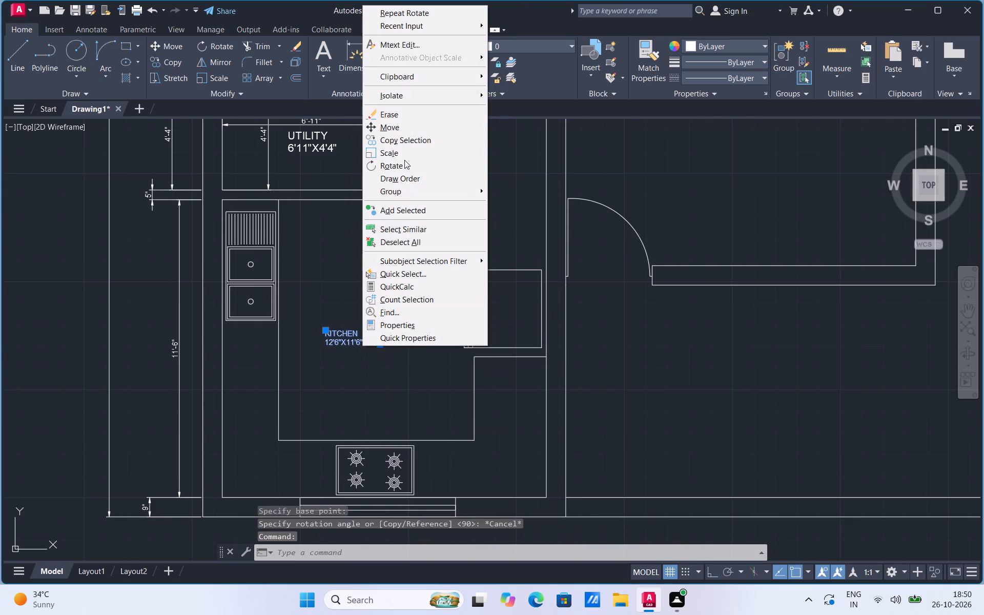
{"action": "left_click", "coordinate": [403, 154]}
{"action": "left_click", "coordinate": [361, 343]}
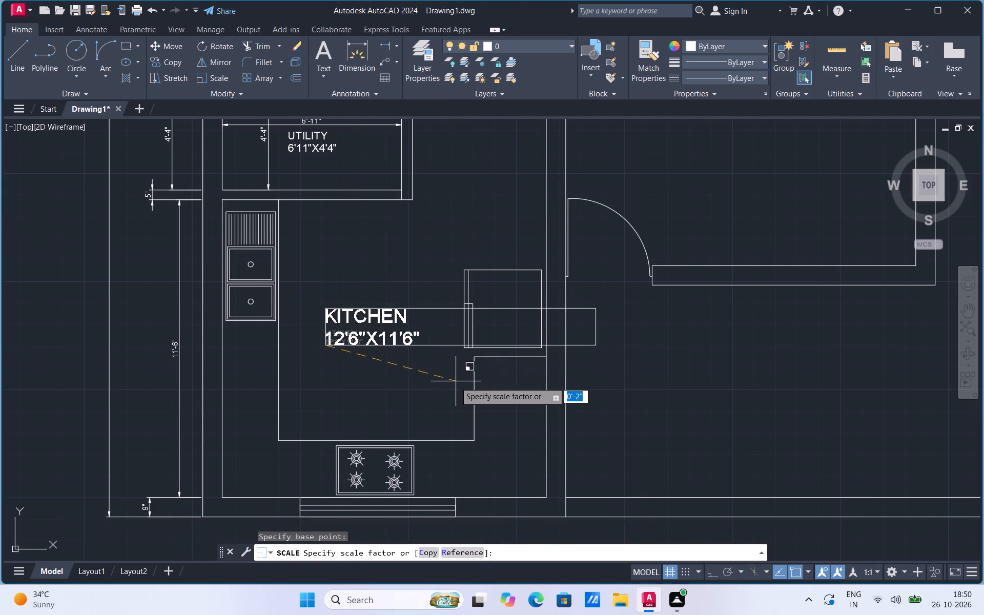
{"action": "left_click", "coordinate": [445, 387]}
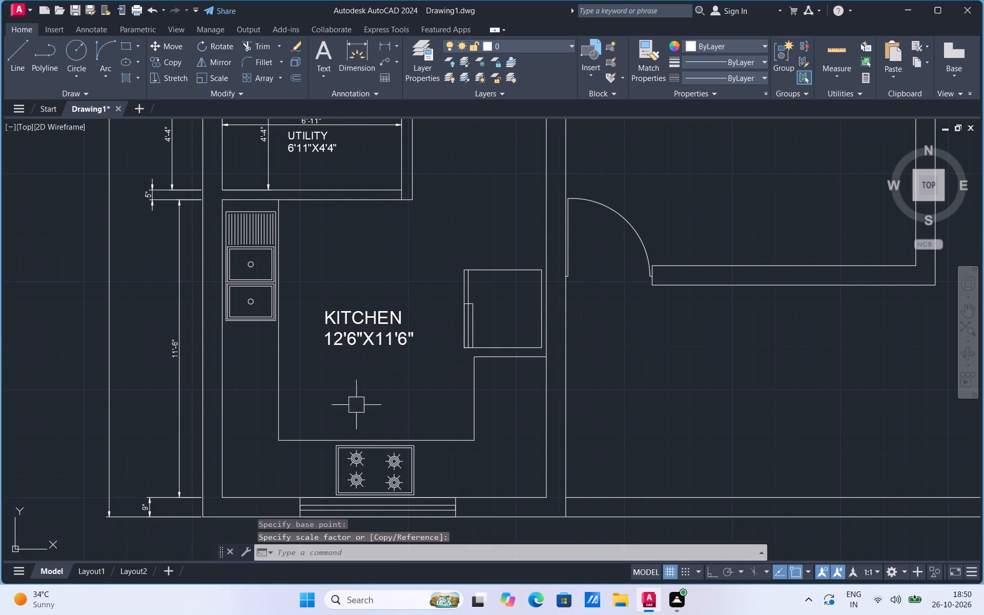
Add a multiline text label reading REF in the 13'-6" wide room east of the kitchen.
{"action": "scroll", "coordinate": [314, 383], "scroll_direction": "down", "scroll_amount": 3}
{"action": "scroll", "coordinate": [445, 327], "scroll_direction": "up", "scroll_amount": 2}
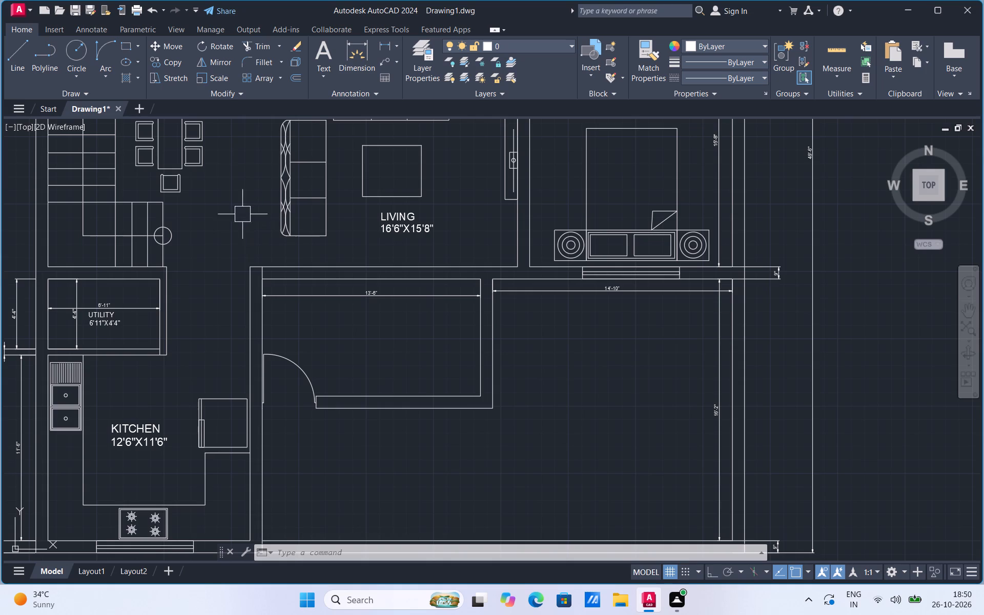
{"action": "left_click", "coordinate": [321, 72]}
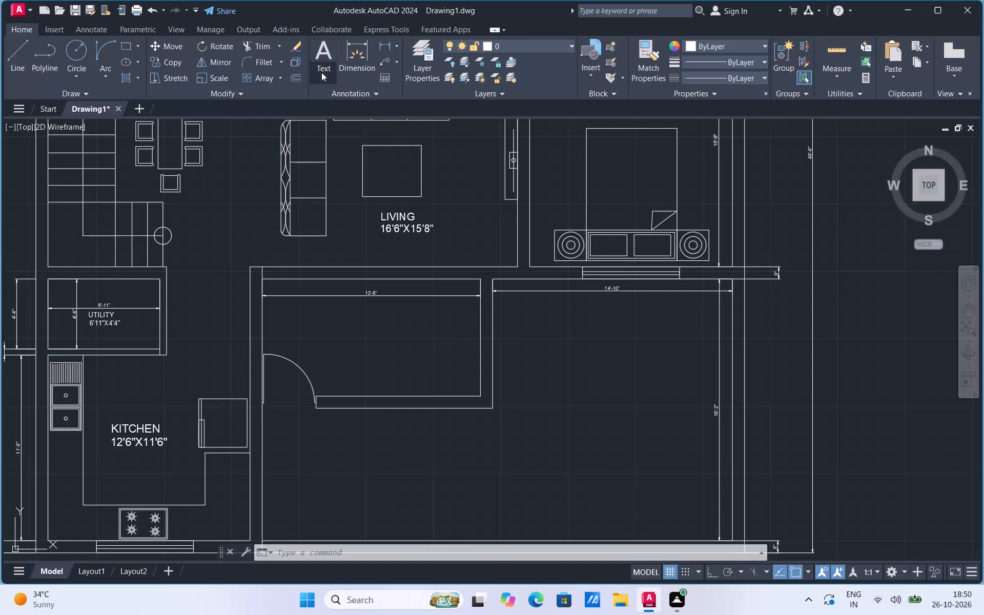
{"action": "left_click", "coordinate": [343, 104]}
{"action": "left_click", "coordinate": [353, 335]}
{"action": "left_click", "coordinate": [408, 370]}
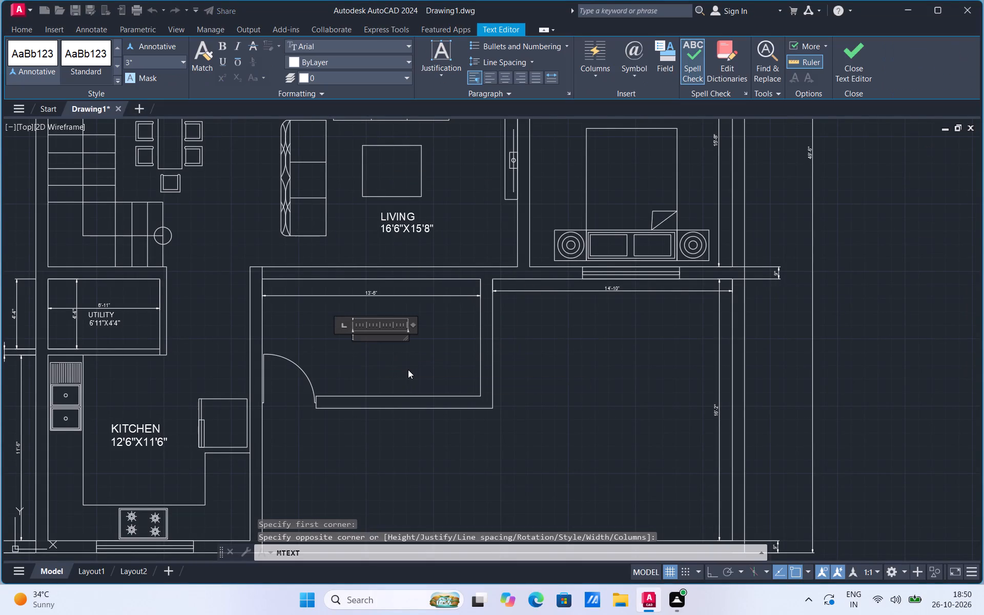
{"action": "type", "text": "REF"}
{"action": "left_click", "coordinate": [375, 355]}
Scale up the REF label freehand so it is legible.
{"action": "left_click", "coordinate": [357, 340]}
{"action": "right_click", "coordinate": [356, 340]}
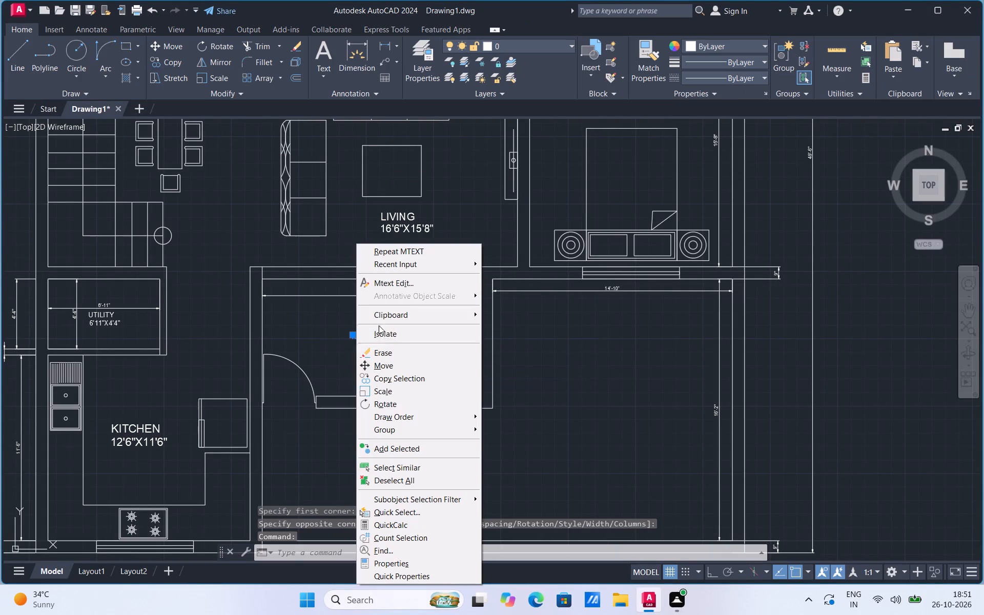
{"action": "left_click", "coordinate": [382, 389]}
{"action": "left_click", "coordinate": [366, 338]}
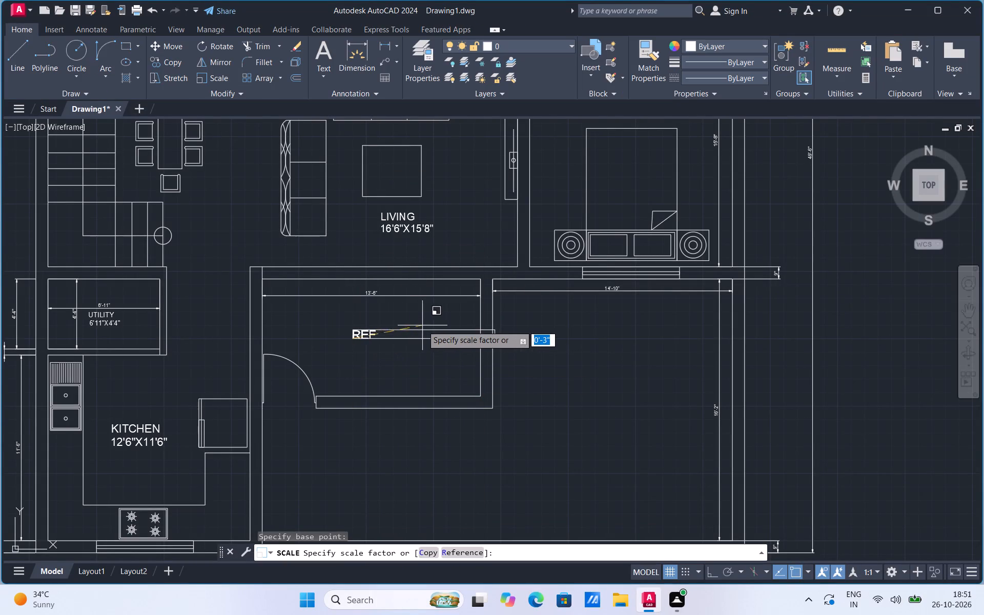
{"action": "left_click", "coordinate": [443, 324]}
Rotate the REF label a quarter turn clockwise with Ortho on, so it reads vertically downward.
{"action": "left_click", "coordinate": [376, 342]}
{"action": "right_click", "coordinate": [376, 342]}
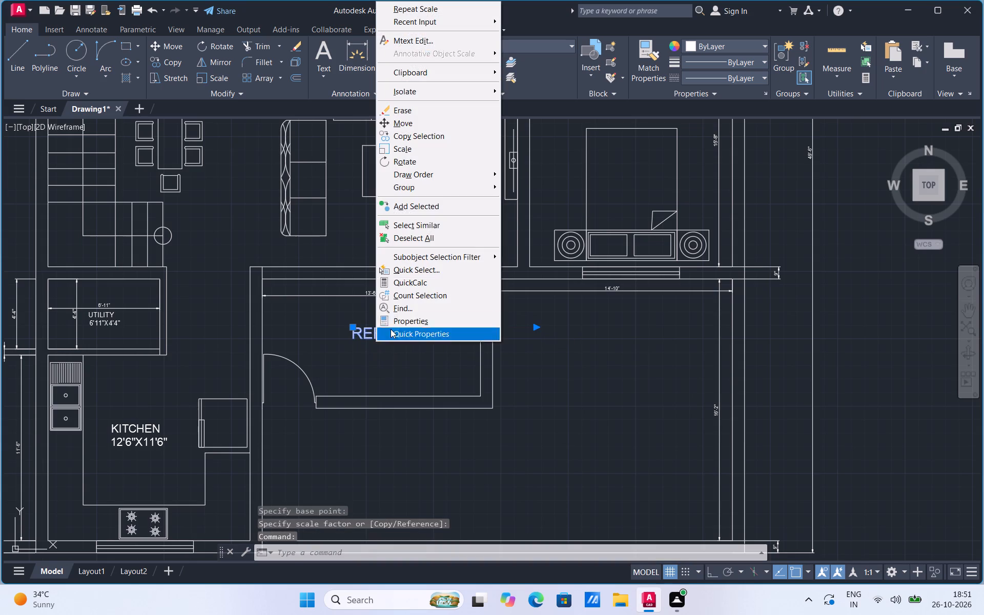
{"action": "left_click", "coordinate": [401, 159]}
{"action": "left_click", "coordinate": [378, 322]}
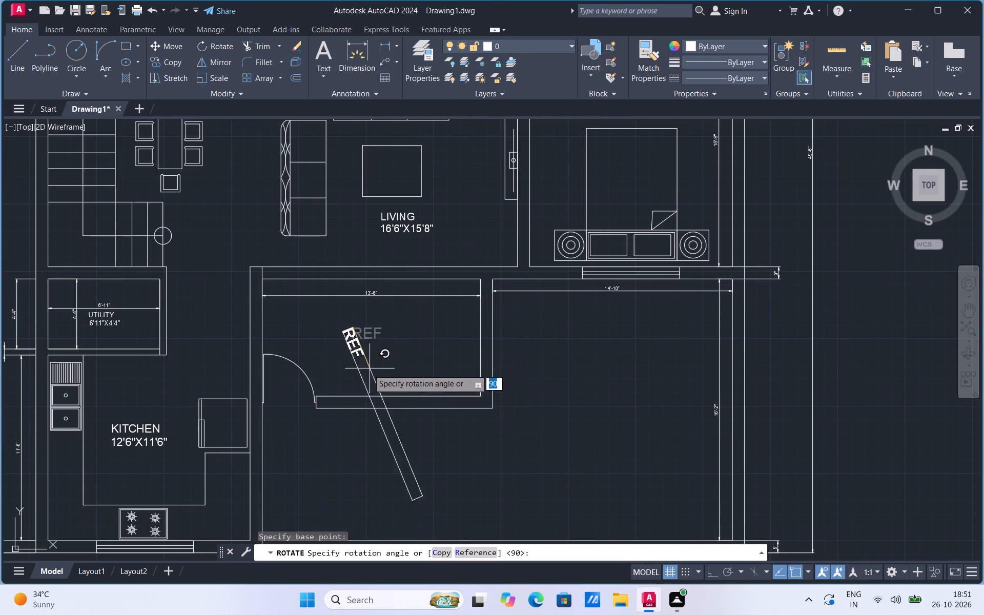
{"action": "left_click", "coordinate": [709, 569]}
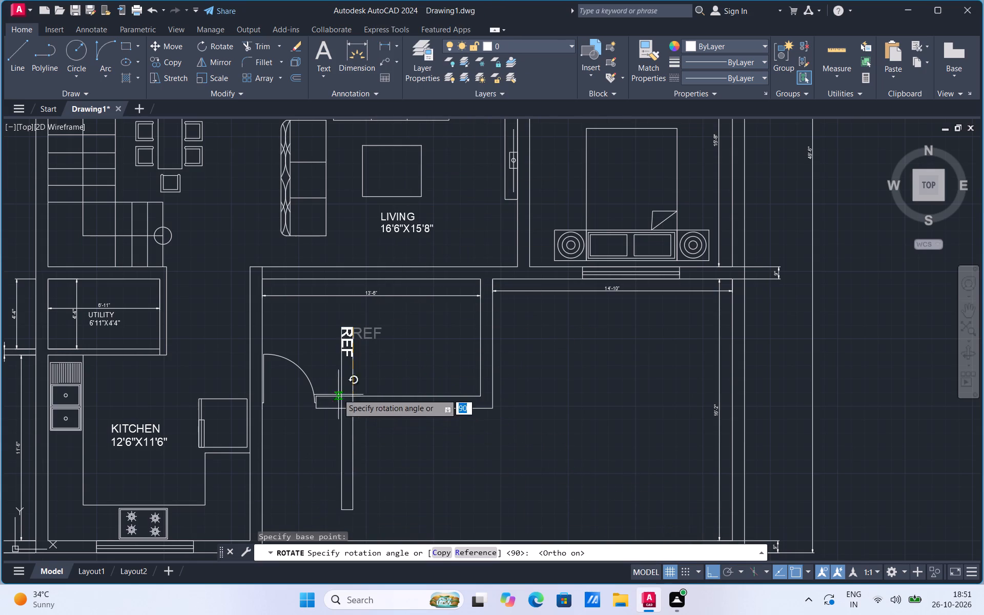
{"action": "left_click", "coordinate": [352, 389]}
Move the REF label with Ortho off onto the refrigerator square against the kitchen's east wall.
{"action": "left_click", "coordinate": [350, 350]}
{"action": "right_click", "coordinate": [350, 350]}
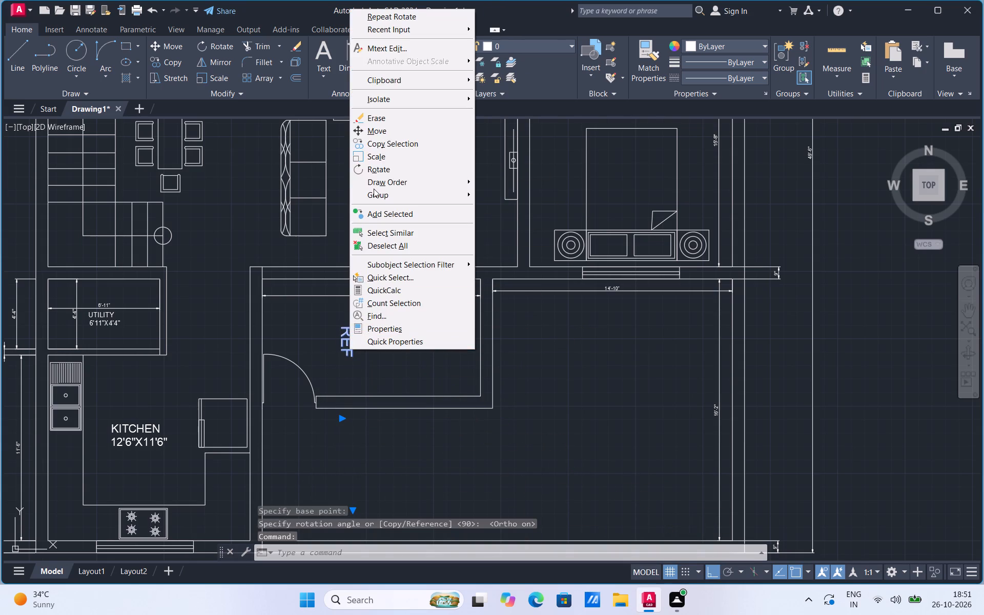
{"action": "left_click", "coordinate": [377, 126]}
{"action": "left_click", "coordinate": [352, 342]}
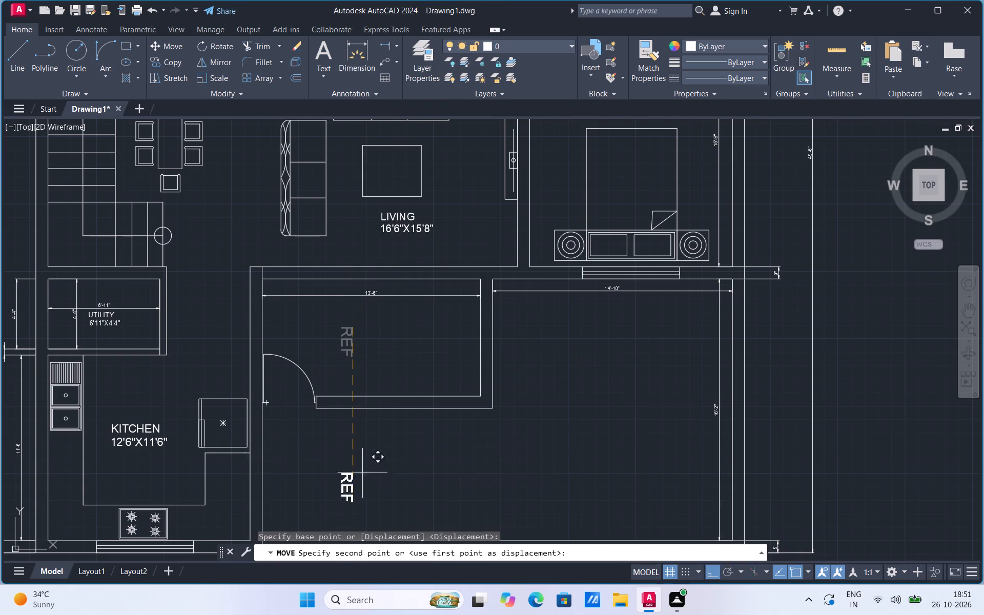
{"action": "left_click", "coordinate": [709, 571]}
{"action": "scroll", "coordinate": [220, 430], "scroll_direction": "up", "scroll_amount": 3}
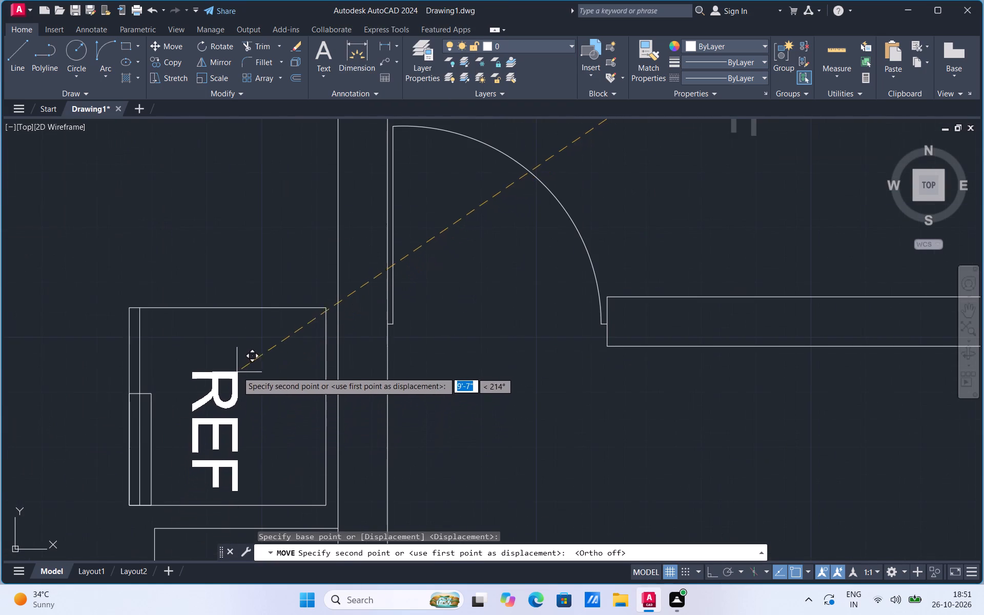
{"action": "left_click", "coordinate": [254, 358]}
Copy the window in the wall behind the bed into the lower wall of the 13'-6" wide room.
{"action": "scroll", "coordinate": [245, 389], "scroll_direction": "down", "scroll_amount": 3}
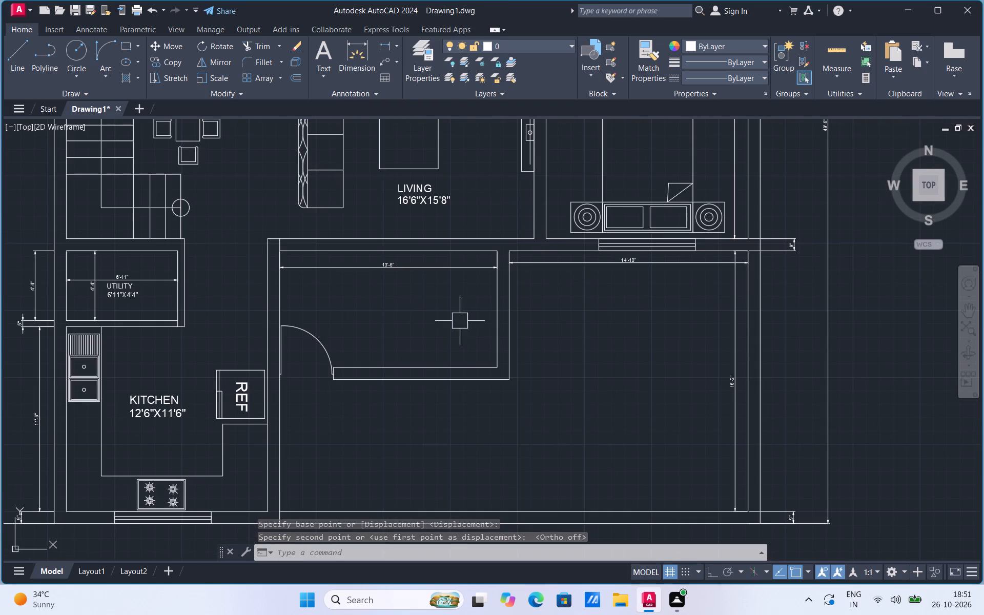
{"action": "scroll", "coordinate": [625, 248], "scroll_direction": "up", "scroll_amount": 1}
{"action": "left_click", "coordinate": [626, 248]}
{"action": "right_click", "coordinate": [627, 248]}
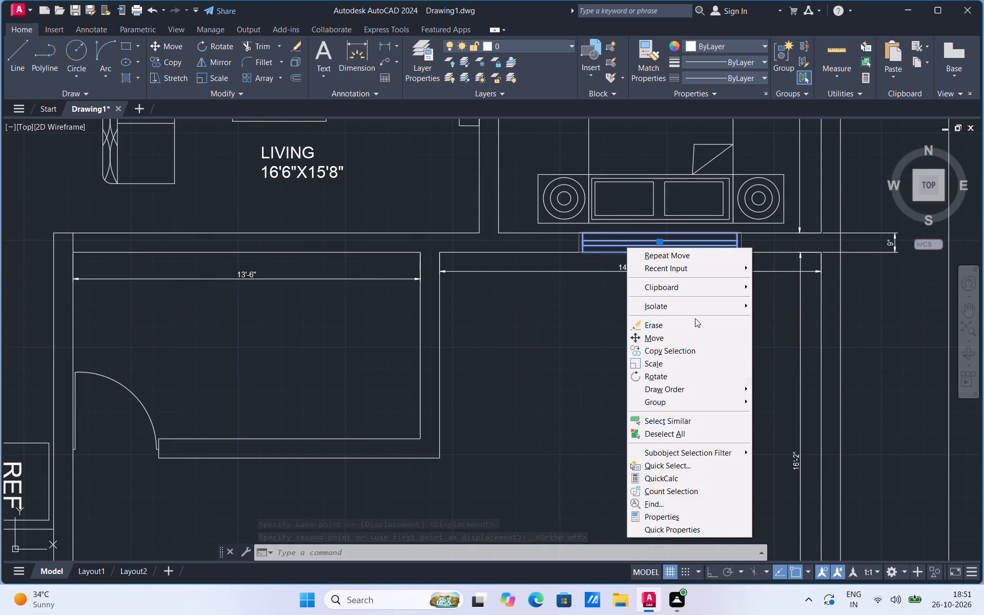
{"action": "left_click", "coordinate": [687, 353]}
{"action": "left_click", "coordinate": [662, 255]}
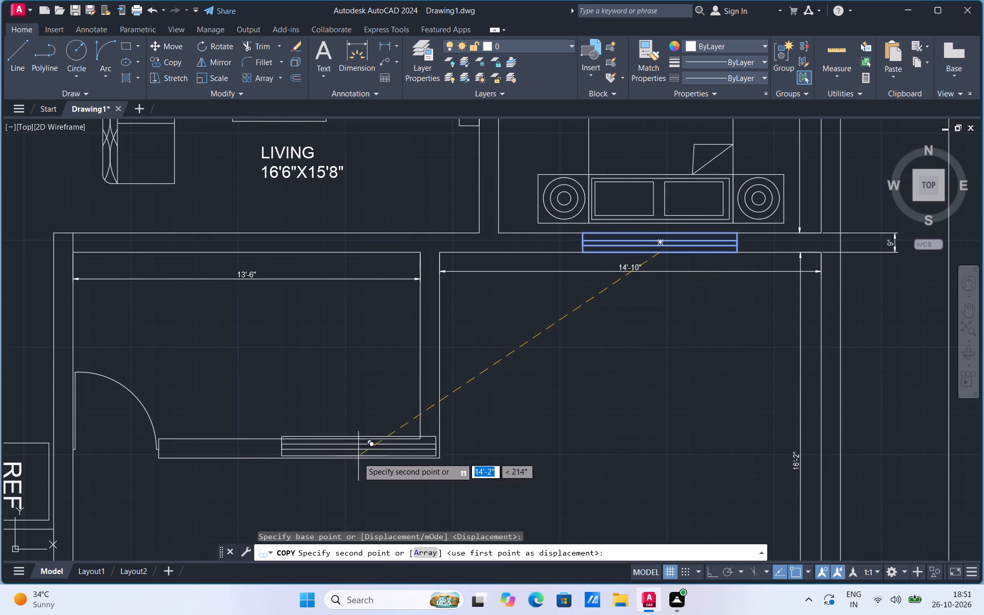
{"action": "left_click", "coordinate": [301, 459]}
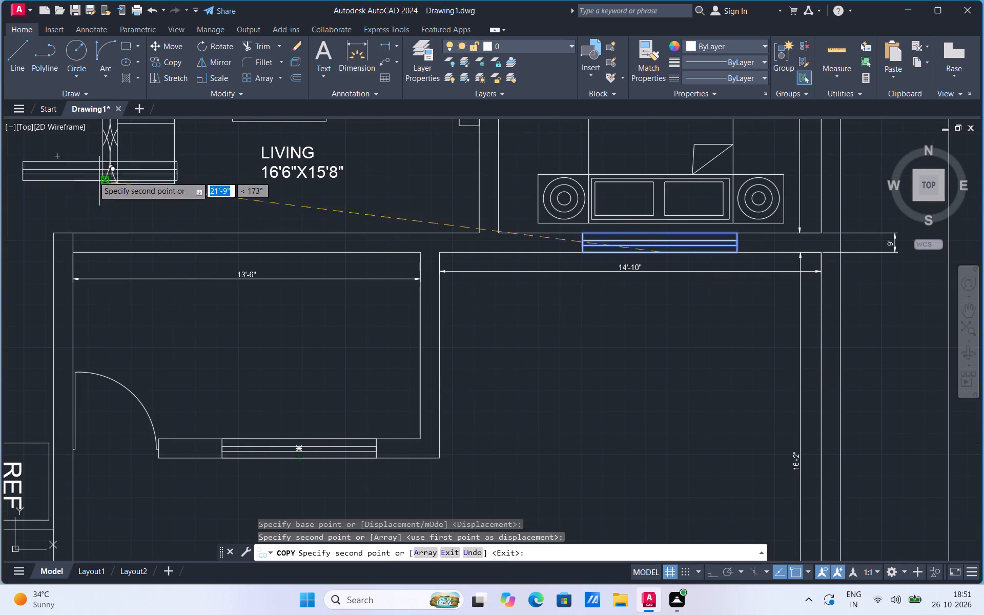
Draw a vertical line about 7'-3" long with Ortho on, from the upper to the lower wall inside the 13'-6" wide room.
{"action": "left_click", "coordinate": [8, 71]}
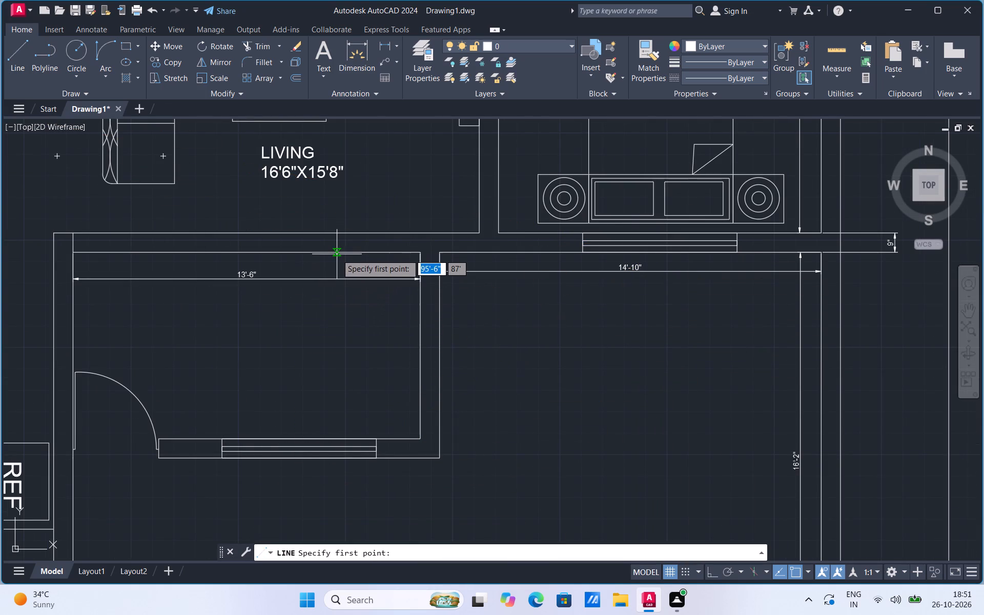
{"action": "left_click", "coordinate": [337, 254]}
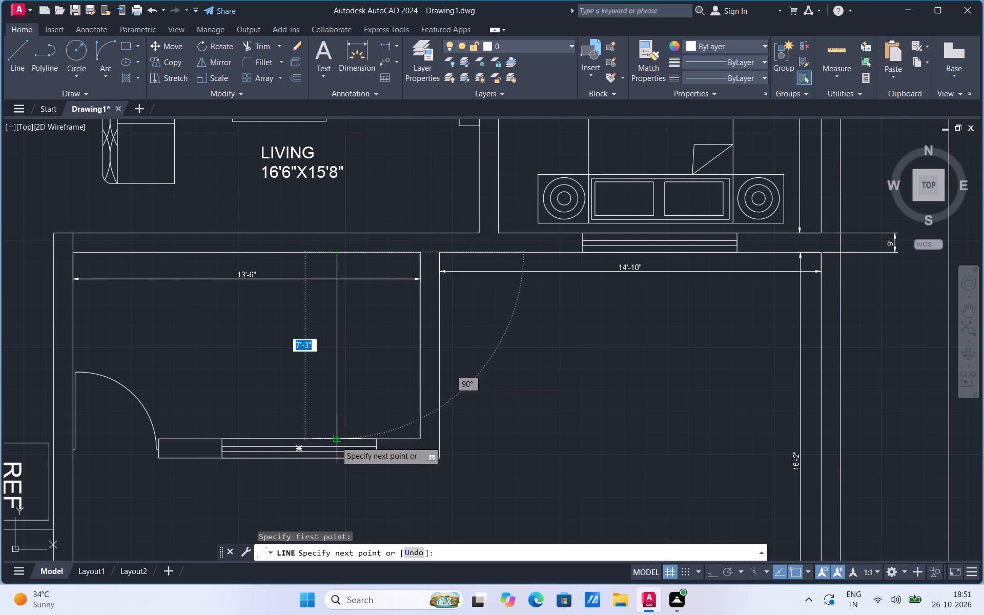
{"action": "left_click", "coordinate": [709, 569]}
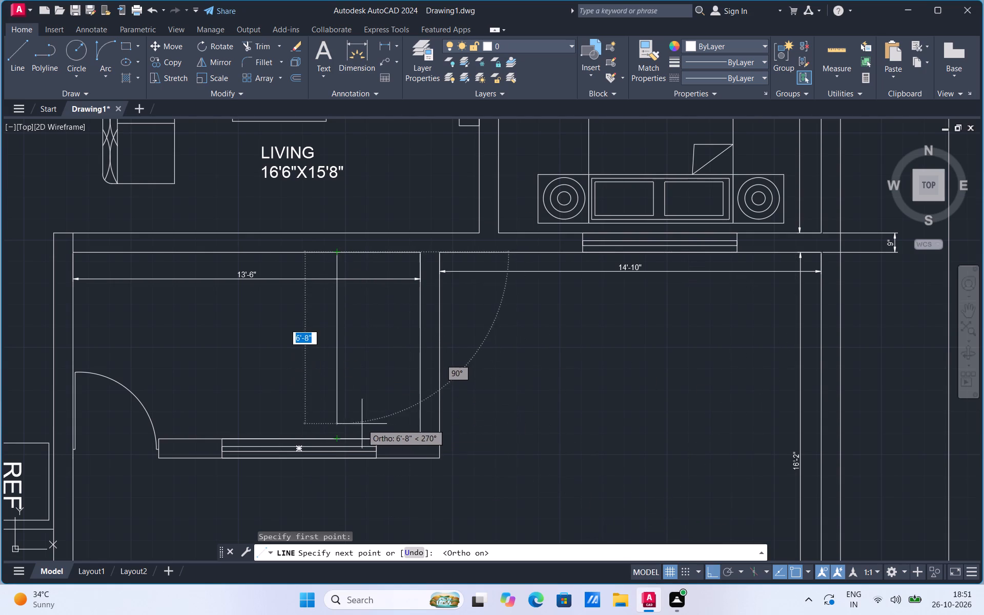
{"action": "left_click", "coordinate": [338, 438]}
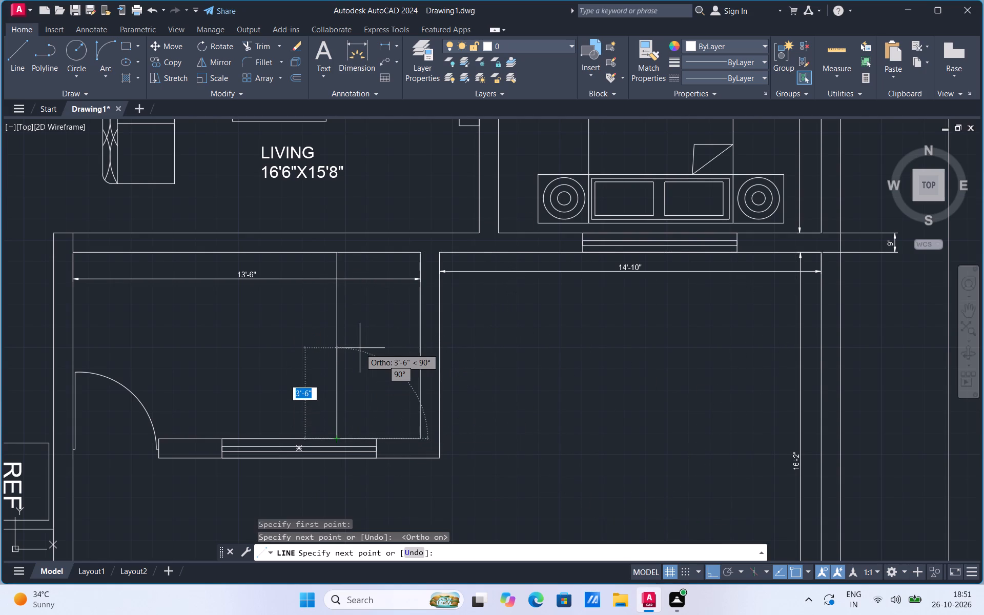
{"action": "key", "text": "Escape"}
Move the new vertical line horizontally a short distance toward the east wall of the 13'-6" wide room.
{"action": "left_click", "coordinate": [333, 321]}
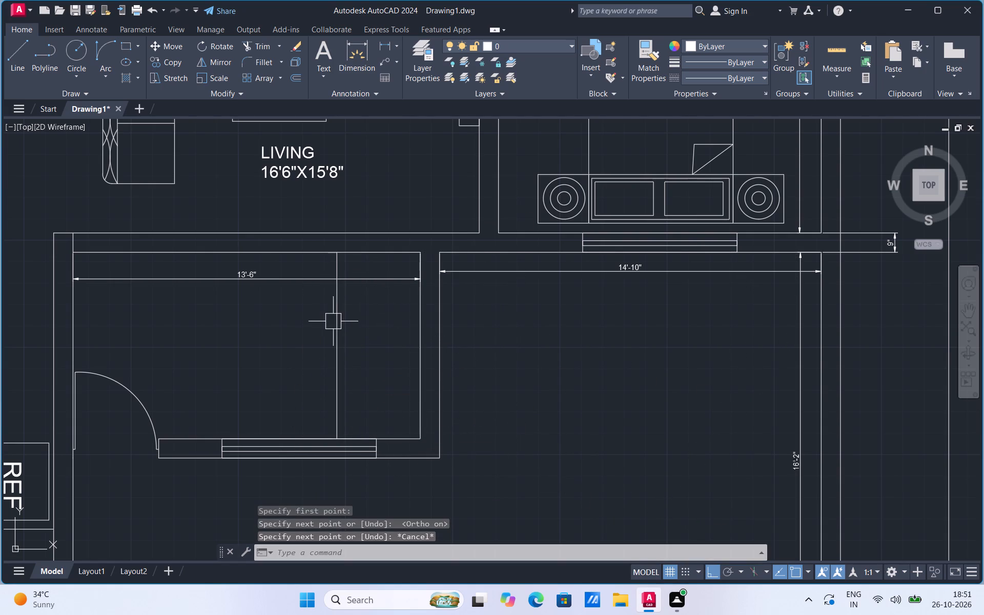
{"action": "right_click", "coordinate": [333, 321]}
{"action": "left_click", "coordinate": [358, 105]}
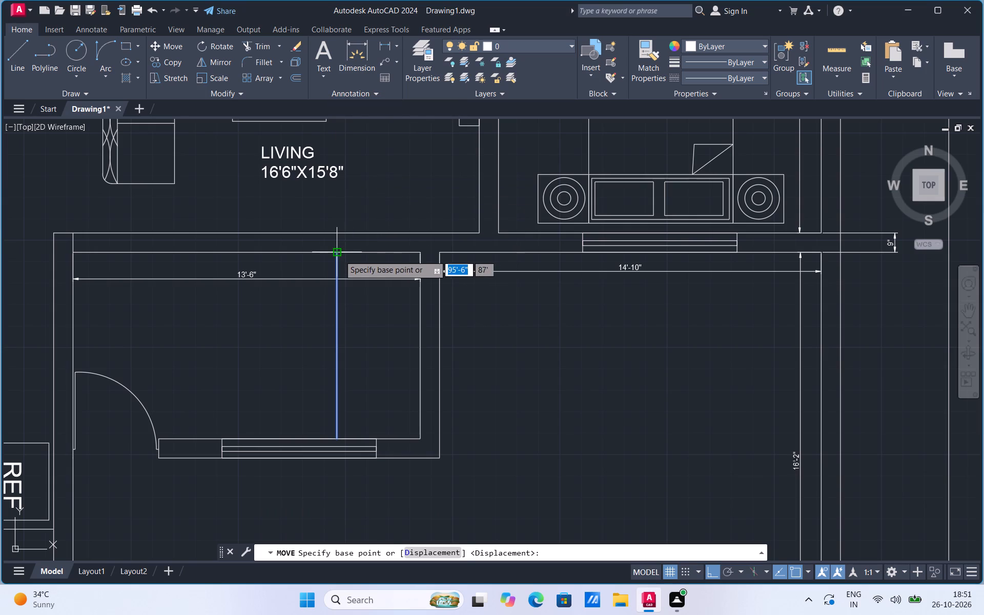
{"action": "left_click", "coordinate": [339, 255]}
{"action": "left_click", "coordinate": [368, 259]}
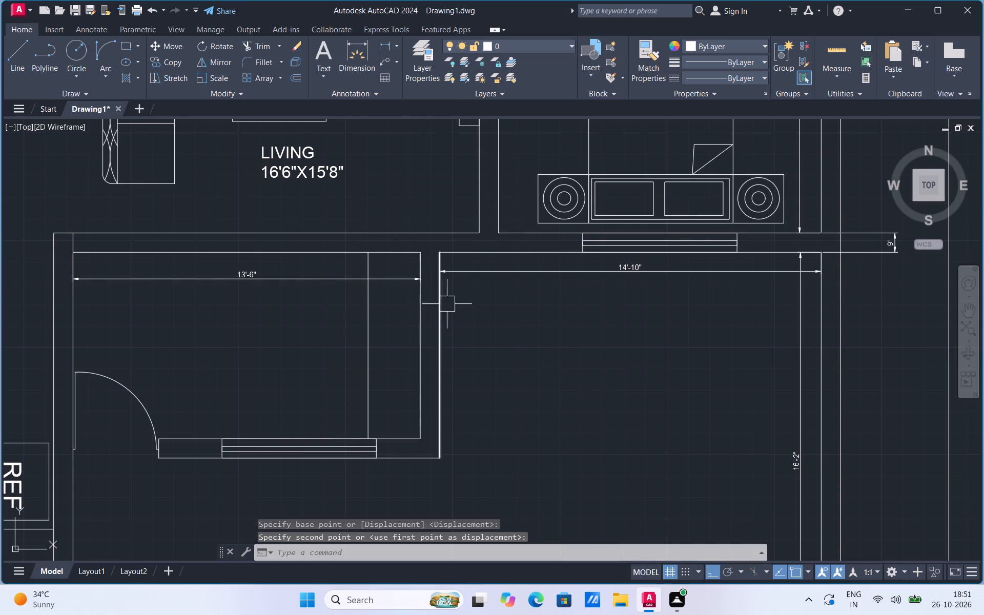
Draw a rectangle about 3'-6" by 3'-11" inside the 13'-6" wide room, just west of the vertical line.
{"action": "scroll", "coordinate": [356, 342], "scroll_direction": "down", "scroll_amount": 1}
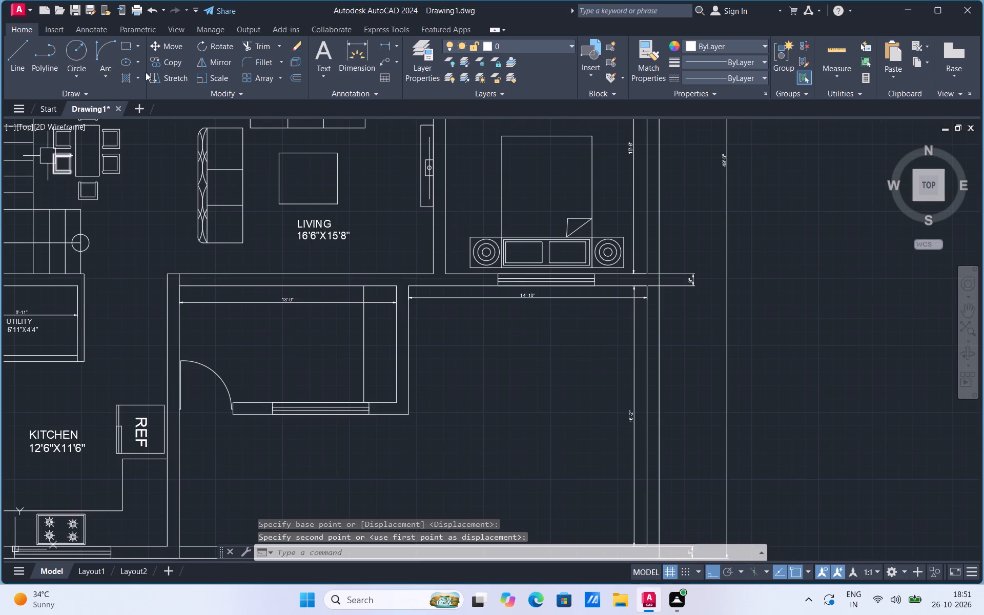
{"action": "left_click", "coordinate": [138, 49]}
{"action": "left_click", "coordinate": [130, 64]}
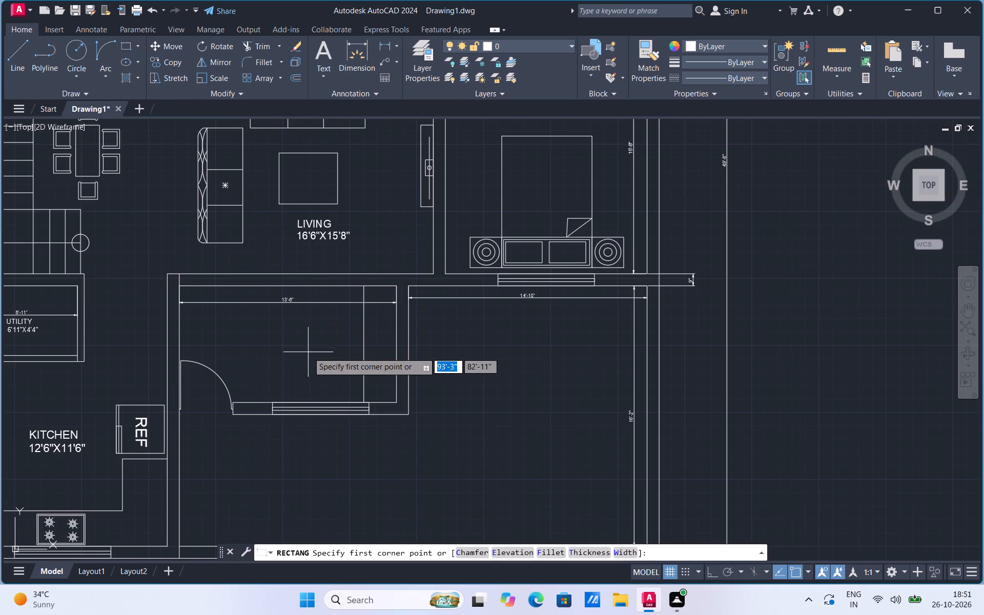
{"action": "scroll", "coordinate": [308, 352], "scroll_direction": "up", "scroll_amount": 1}
{"action": "left_click", "coordinate": [287, 394]}
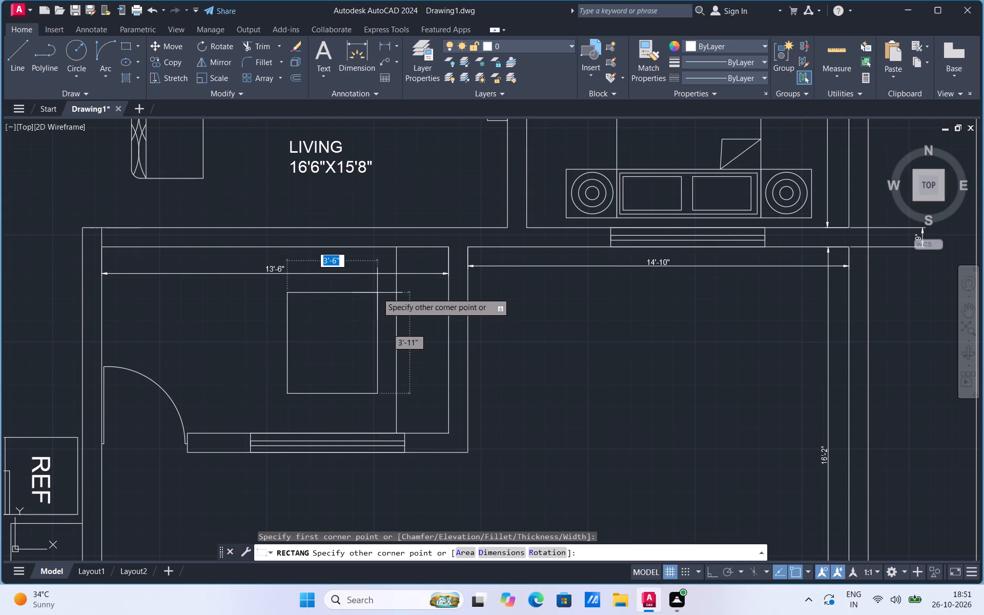
{"action": "left_click", "coordinate": [378, 292]}
Offset the rectangle inward by about 4", picking the distance from its top edge.
{"action": "left_click", "coordinate": [357, 295]}
{"action": "key", "text": "o"}
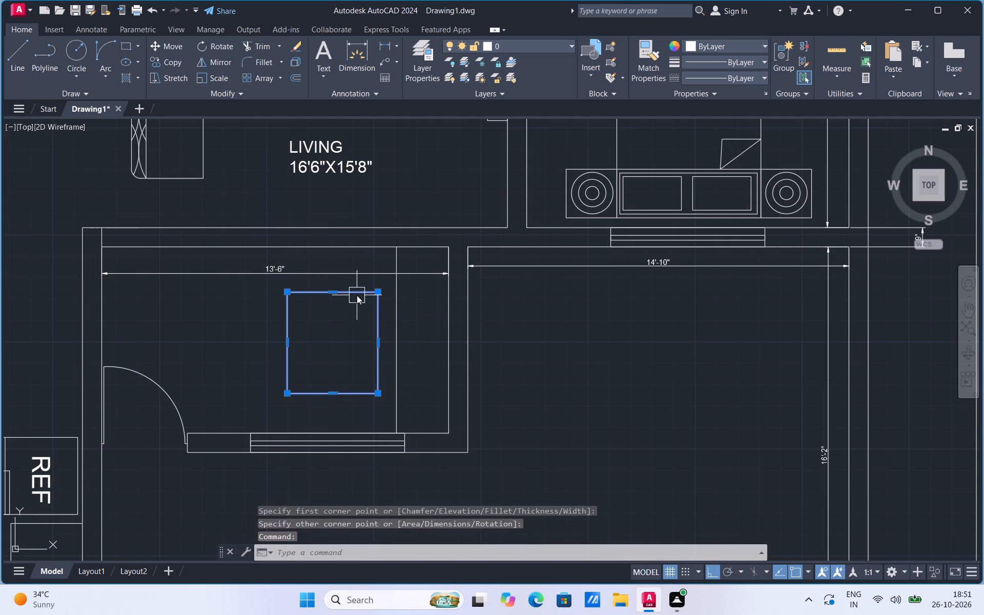
{"action": "left_click", "coordinate": [397, 323]}
{"action": "left_click", "coordinate": [335, 292]}
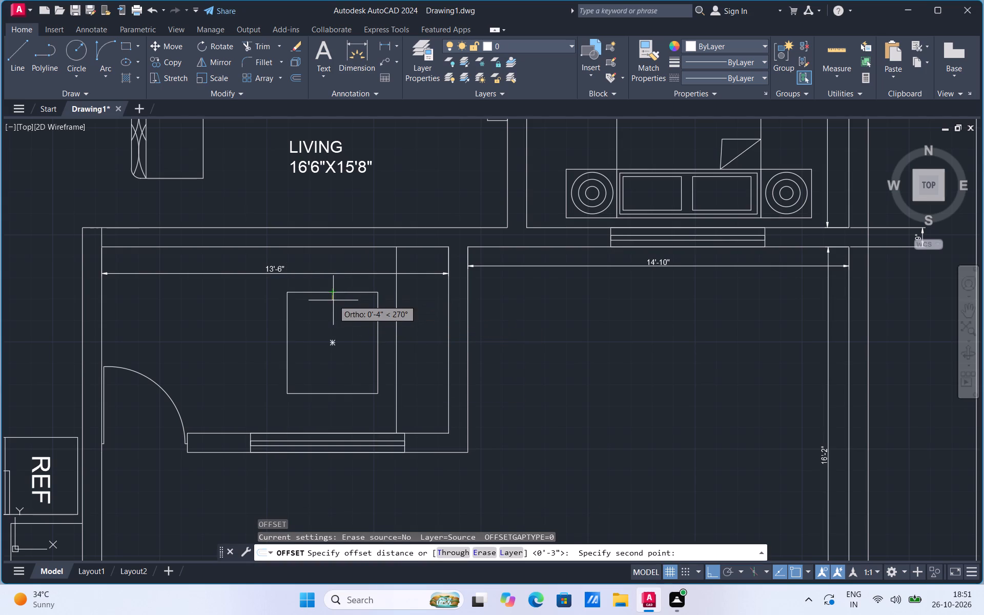
{"action": "left_click", "coordinate": [333, 301]}
{"action": "left_click", "coordinate": [333, 308]}
{"action": "key", "text": "Escape"}
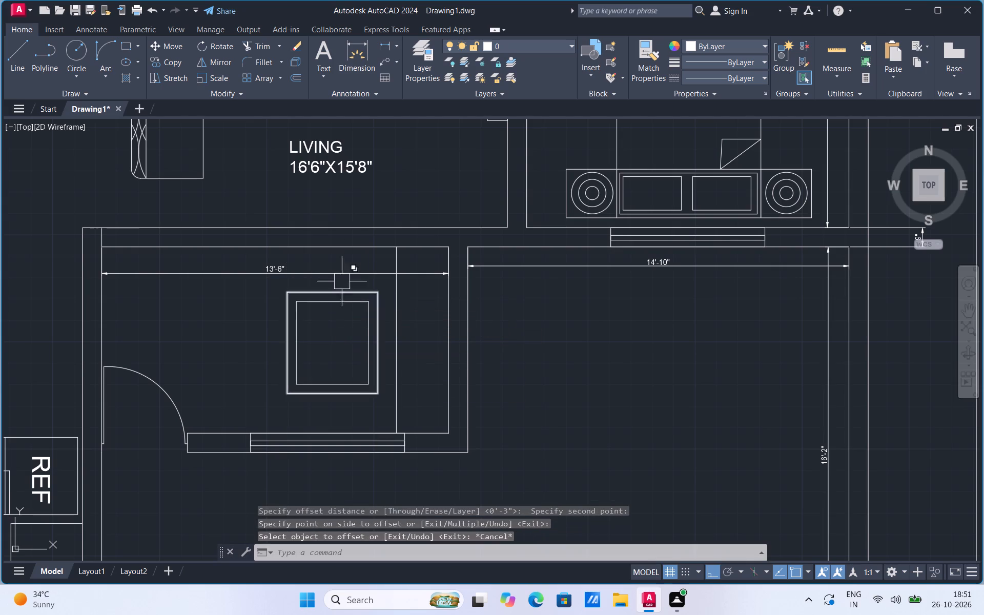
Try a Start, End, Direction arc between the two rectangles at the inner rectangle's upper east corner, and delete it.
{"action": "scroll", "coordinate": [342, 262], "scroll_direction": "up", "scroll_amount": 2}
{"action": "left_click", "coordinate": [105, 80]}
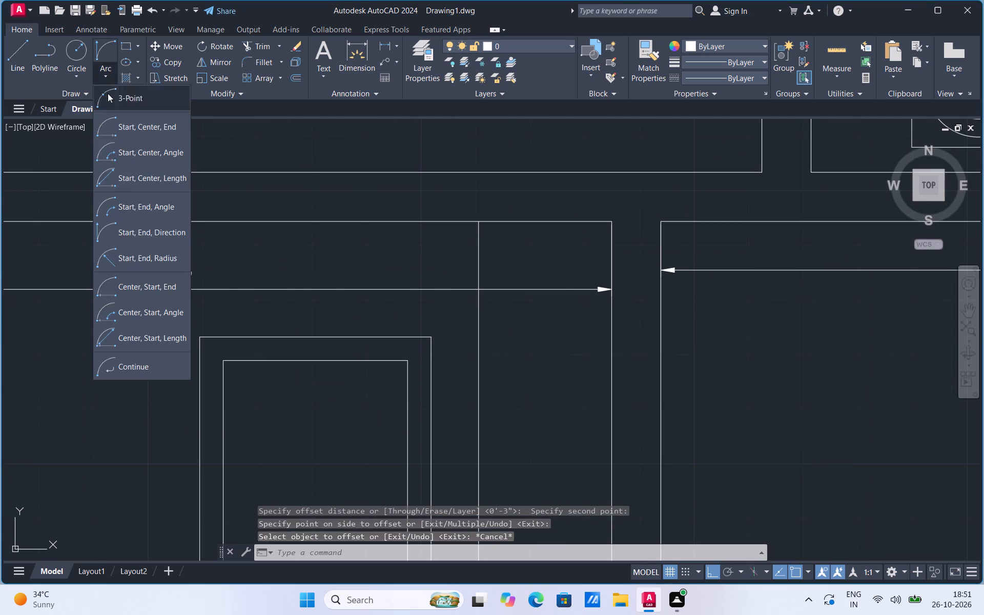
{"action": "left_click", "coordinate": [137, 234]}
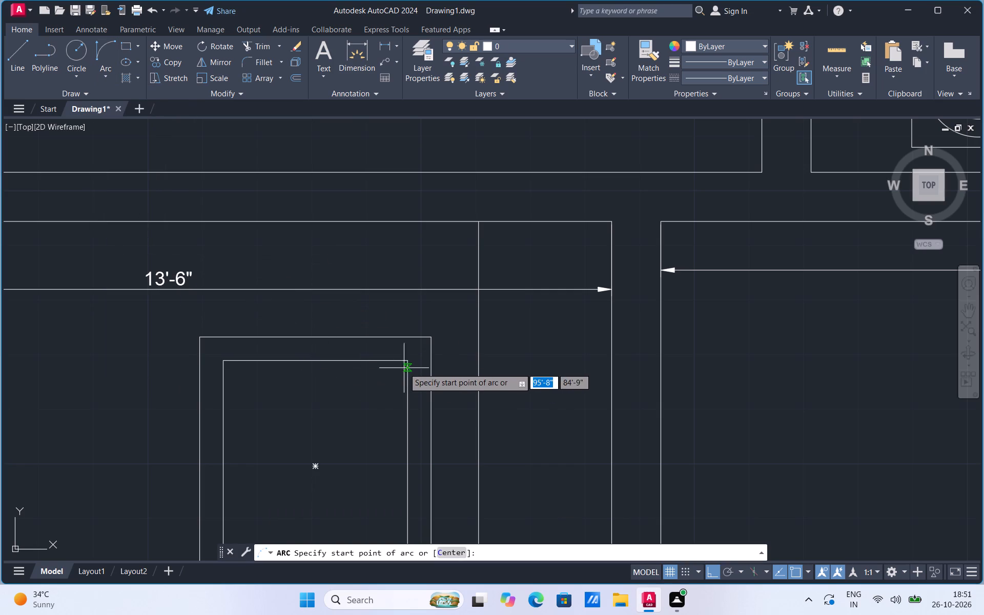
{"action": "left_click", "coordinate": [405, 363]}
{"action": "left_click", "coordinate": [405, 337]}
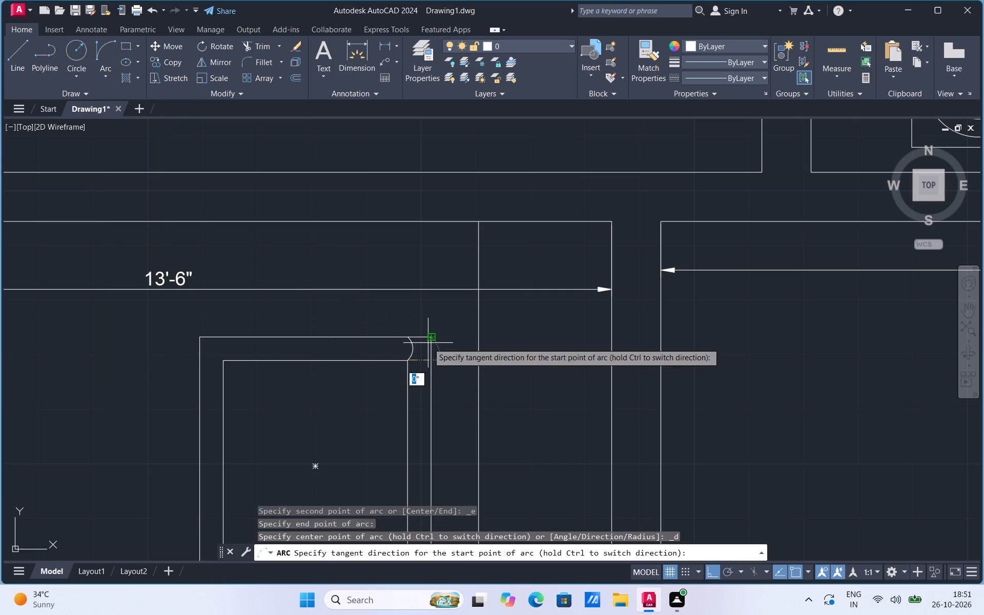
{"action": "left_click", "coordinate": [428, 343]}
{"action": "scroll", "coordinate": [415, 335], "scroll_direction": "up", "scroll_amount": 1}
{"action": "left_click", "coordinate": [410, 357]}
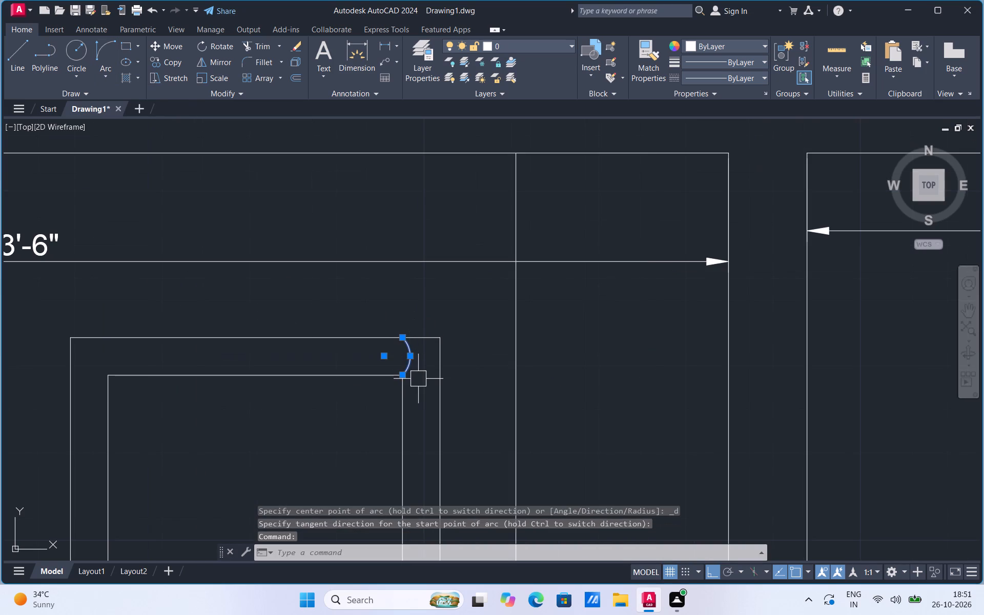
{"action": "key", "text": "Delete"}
Draw a semicircular Start, End, Direction arc from the inner rectangle's upper east corner about 4" up to the outer rectangle, bulging east.
{"action": "left_click", "coordinate": [102, 77]}
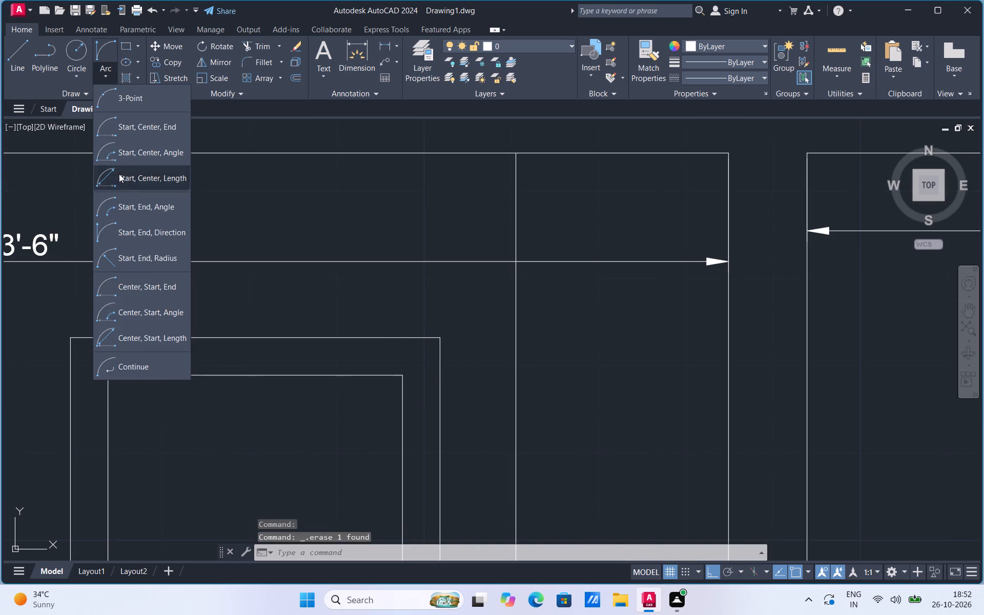
{"action": "left_click", "coordinate": [128, 236]}
{"action": "left_click", "coordinate": [399, 377]}
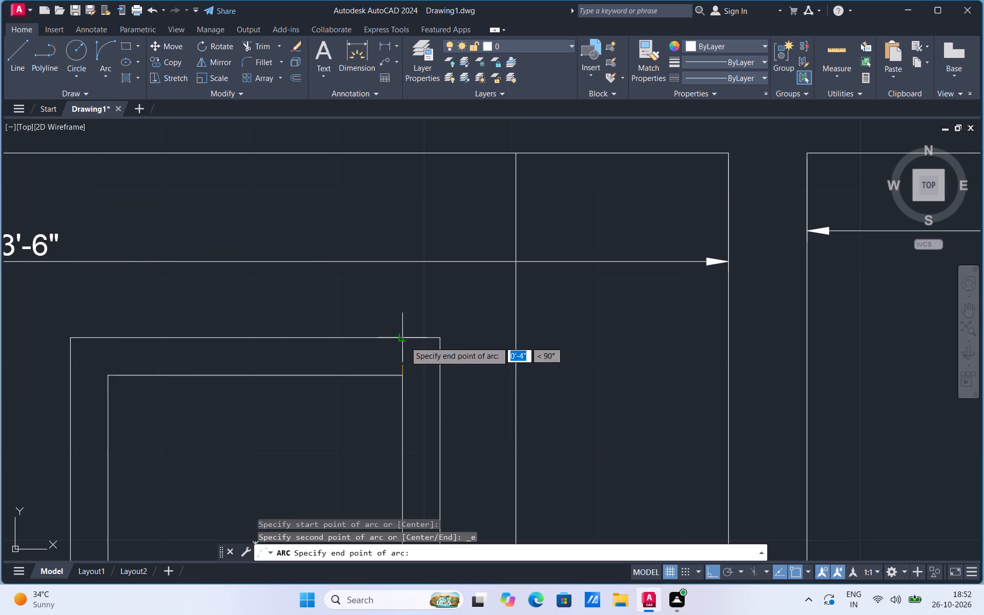
{"action": "left_click", "coordinate": [404, 339]}
{"action": "scroll", "coordinate": [438, 365], "scroll_direction": "up", "scroll_amount": 1}
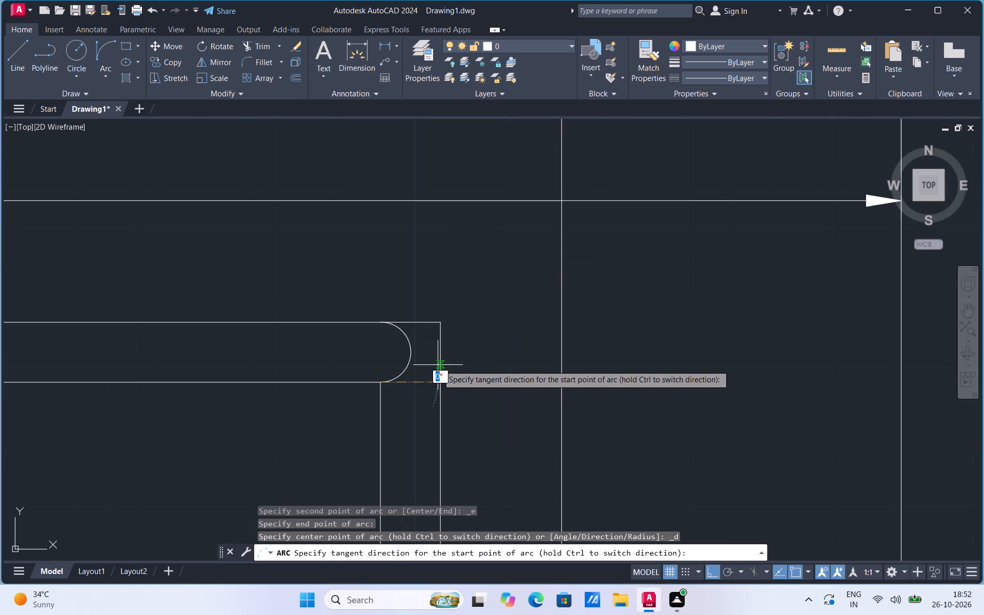
{"action": "left_click", "coordinate": [426, 354]}
Copy the semicircular arc straight down to the inner rectangle's lower east corner, using its upper endpoint as base point.
{"action": "left_click", "coordinate": [408, 356]}
{"action": "right_click", "coordinate": [408, 356]}
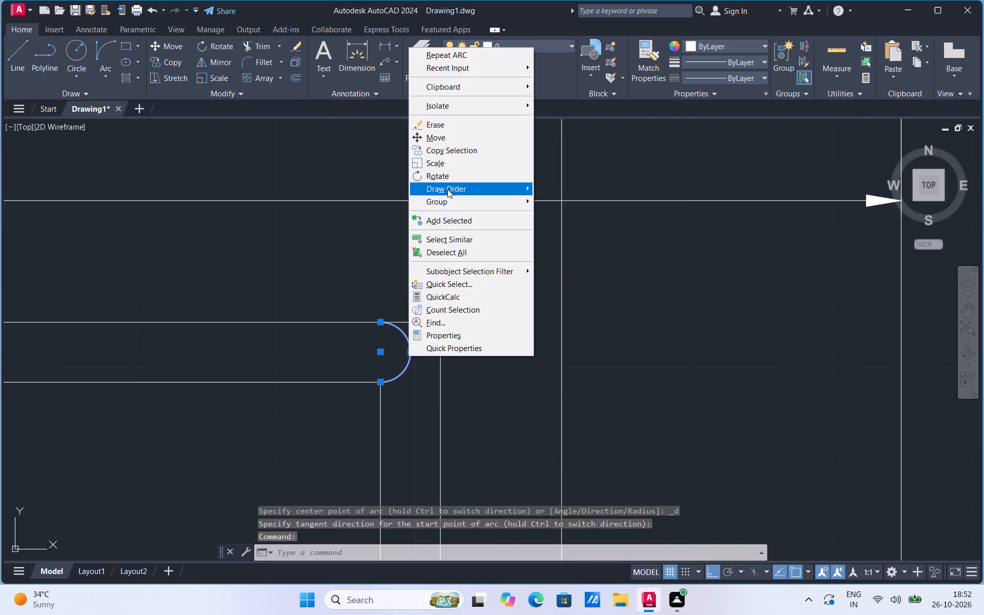
{"action": "left_click", "coordinate": [454, 152]}
{"action": "left_click", "coordinate": [384, 322]}
{"action": "scroll", "coordinate": [395, 255], "scroll_direction": "down", "scroll_amount": 1}
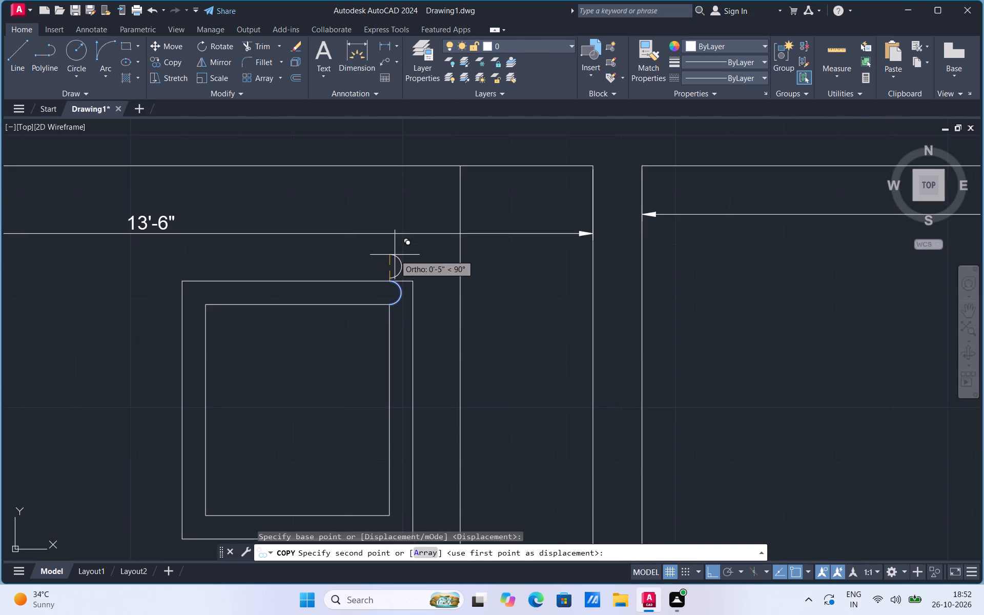
{"action": "scroll", "coordinate": [395, 255], "scroll_direction": "down", "scroll_amount": 1}
{"action": "scroll", "coordinate": [396, 326], "scroll_direction": "down", "scroll_amount": 1}
{"action": "left_click", "coordinate": [389, 442]}
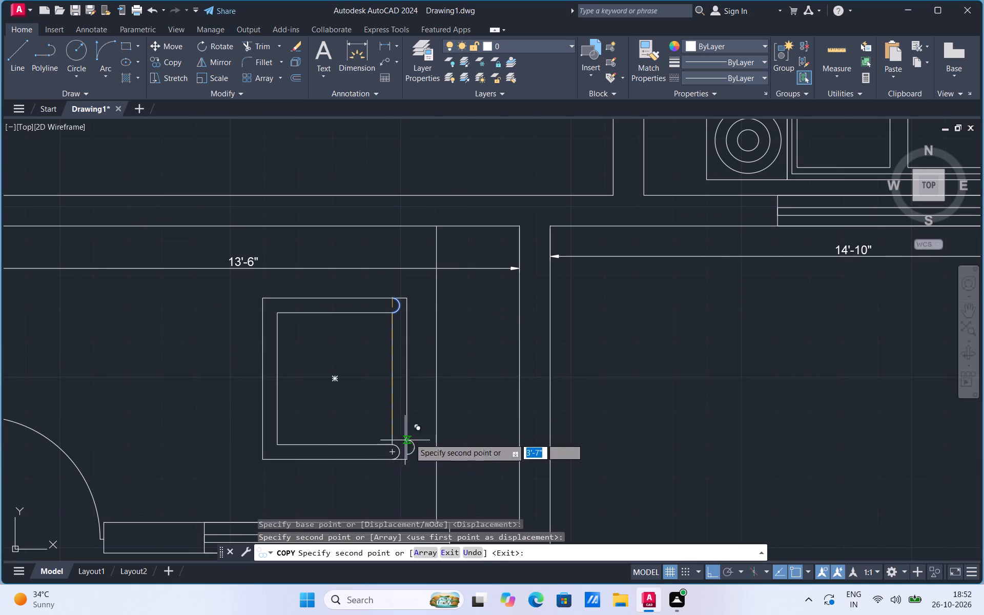
Trim both rectangles' east edges and the stubs beyond the arcs, leaving a C-shaped chair outline with rounded arm ends.
{"action": "left_click", "coordinate": [251, 44]}
{"action": "left_click", "coordinate": [409, 330]}
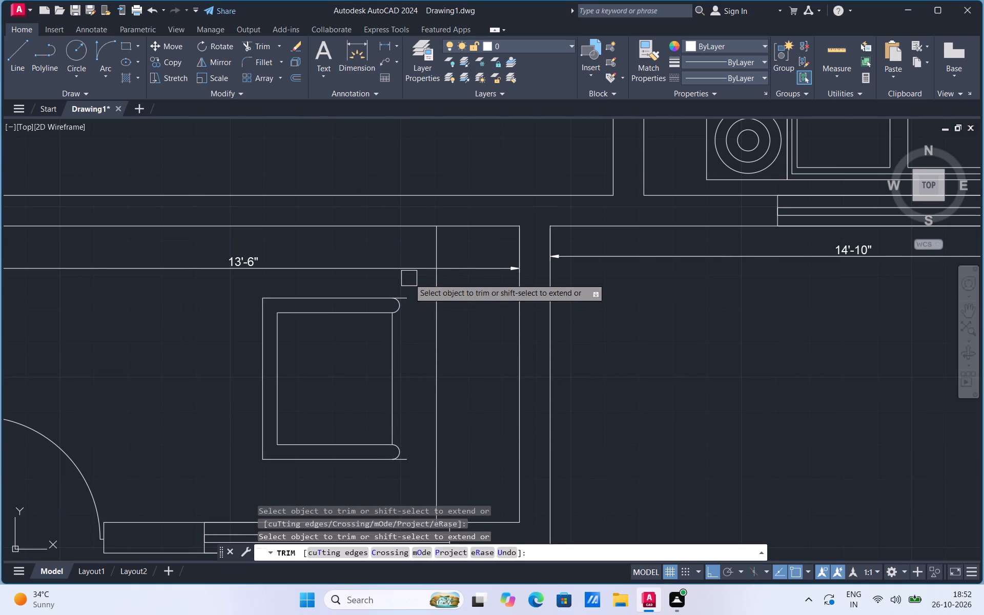
{"action": "left_click", "coordinate": [408, 291]}
{"action": "left_click", "coordinate": [412, 462]}
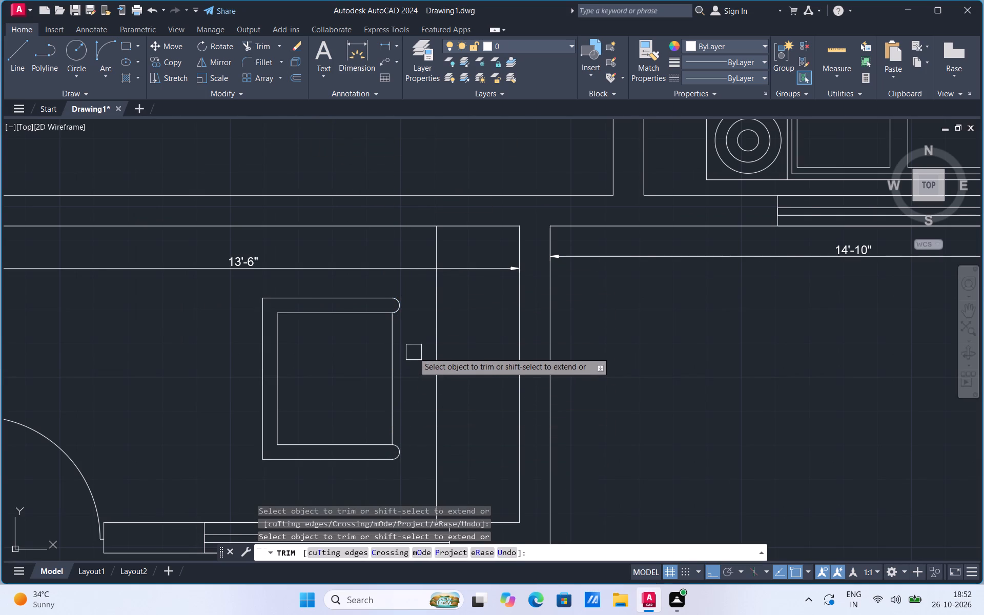
{"action": "scroll", "coordinate": [414, 351], "scroll_direction": "down", "scroll_amount": 1}
{"action": "left_click", "coordinate": [400, 368]}
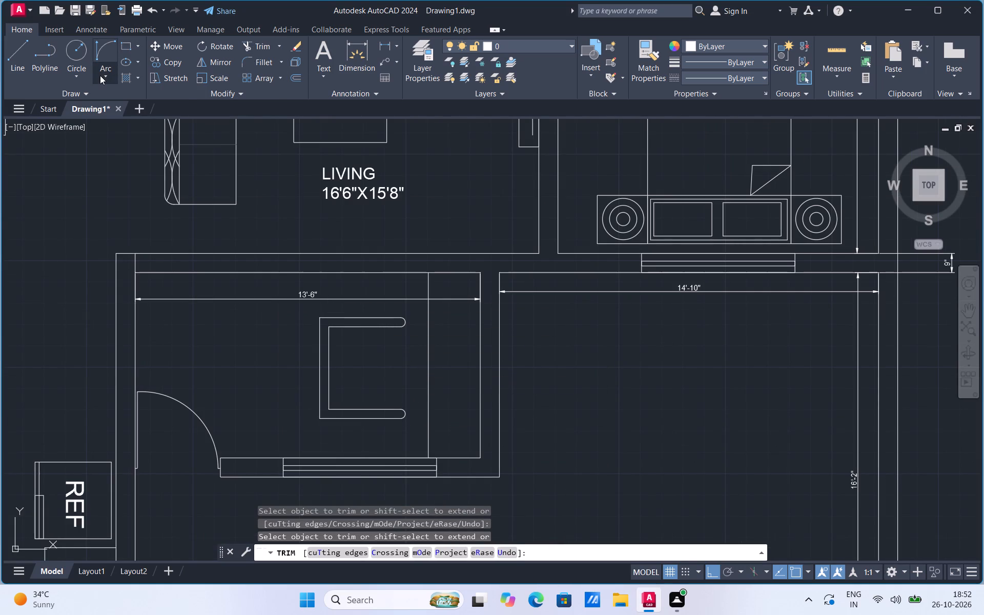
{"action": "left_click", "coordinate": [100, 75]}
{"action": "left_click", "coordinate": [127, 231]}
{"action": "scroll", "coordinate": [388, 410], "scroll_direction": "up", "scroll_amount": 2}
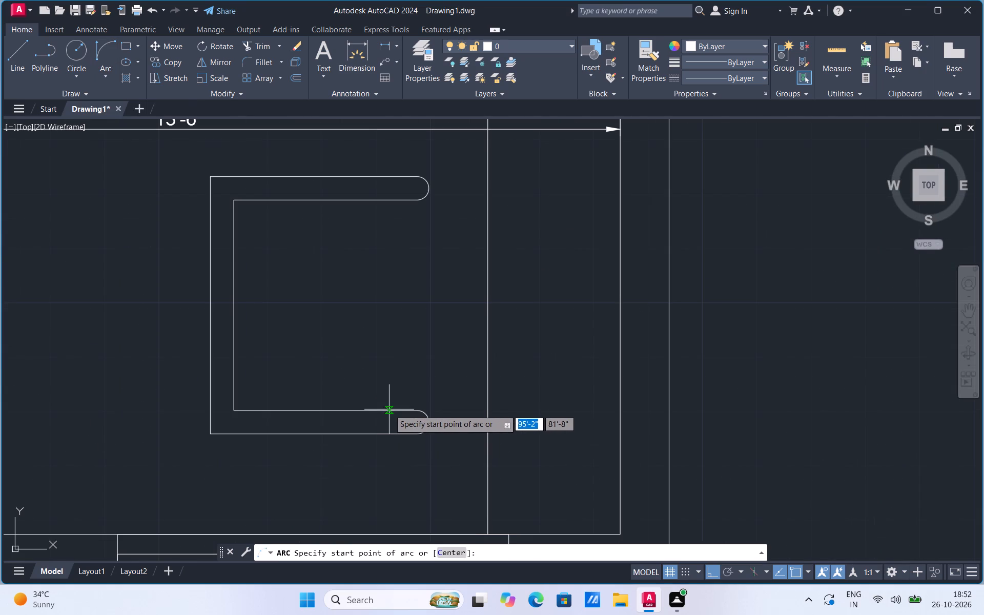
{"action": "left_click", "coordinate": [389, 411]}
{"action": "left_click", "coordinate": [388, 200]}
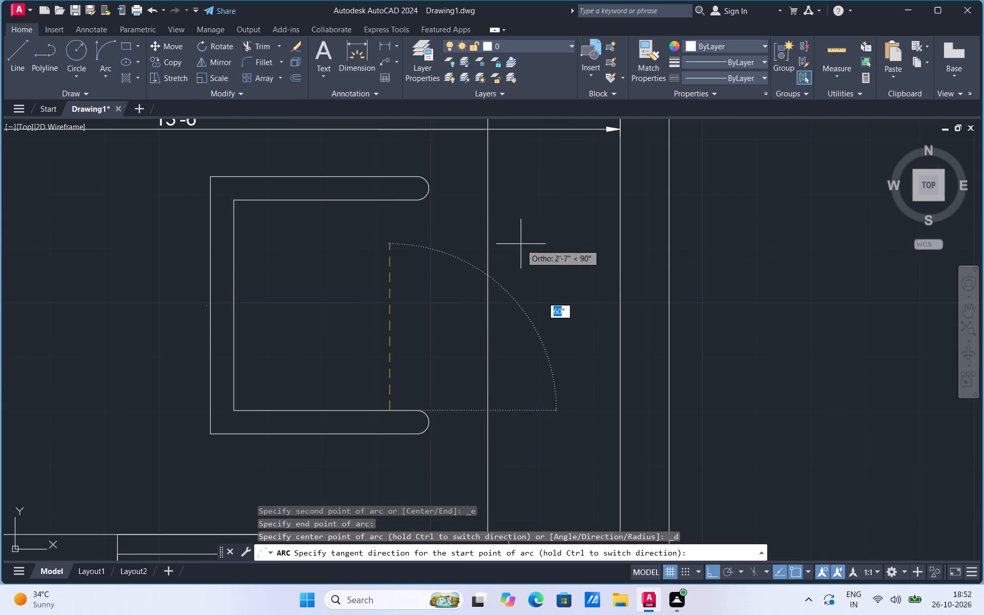
Draw a Start, End, Angle arc from the lower arm's inner edge to the upper arm's, bulging east as the seat front.
{"action": "left_click", "coordinate": [107, 75]}
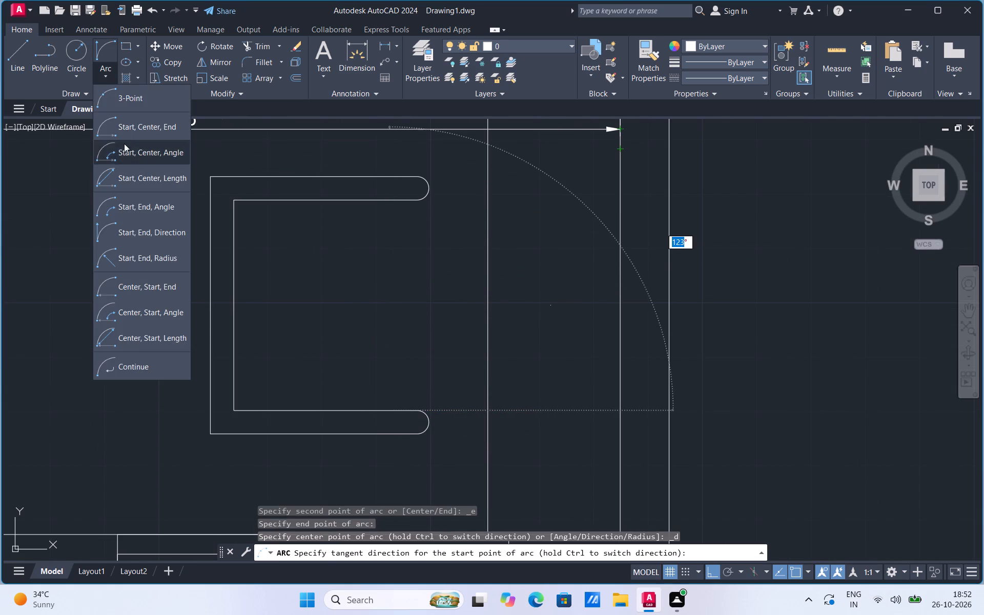
{"action": "left_click", "coordinate": [136, 207]}
{"action": "left_click", "coordinate": [391, 411]}
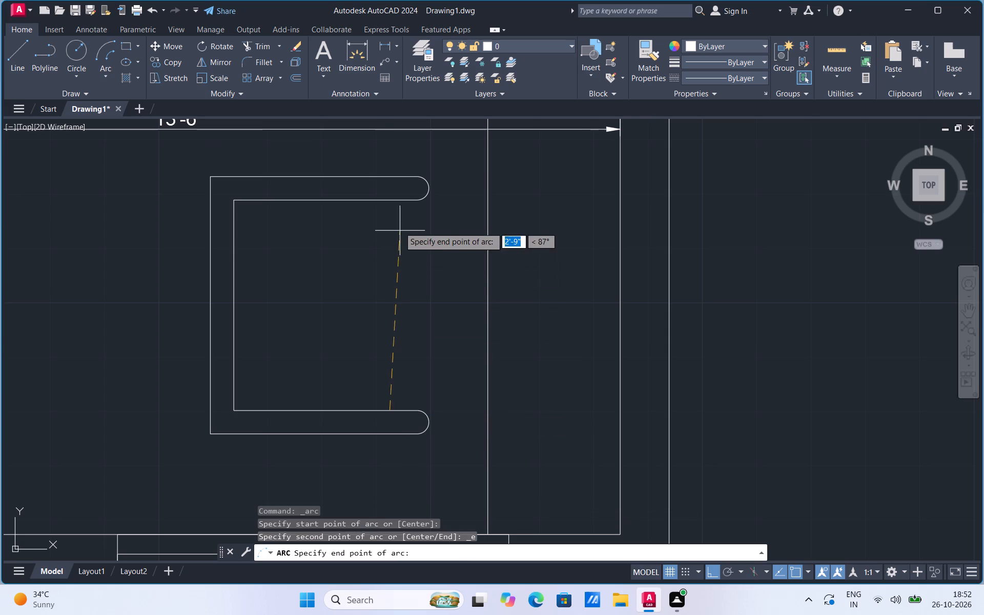
{"action": "left_click", "coordinate": [386, 197]}
{"action": "left_click", "coordinate": [421, 230]}
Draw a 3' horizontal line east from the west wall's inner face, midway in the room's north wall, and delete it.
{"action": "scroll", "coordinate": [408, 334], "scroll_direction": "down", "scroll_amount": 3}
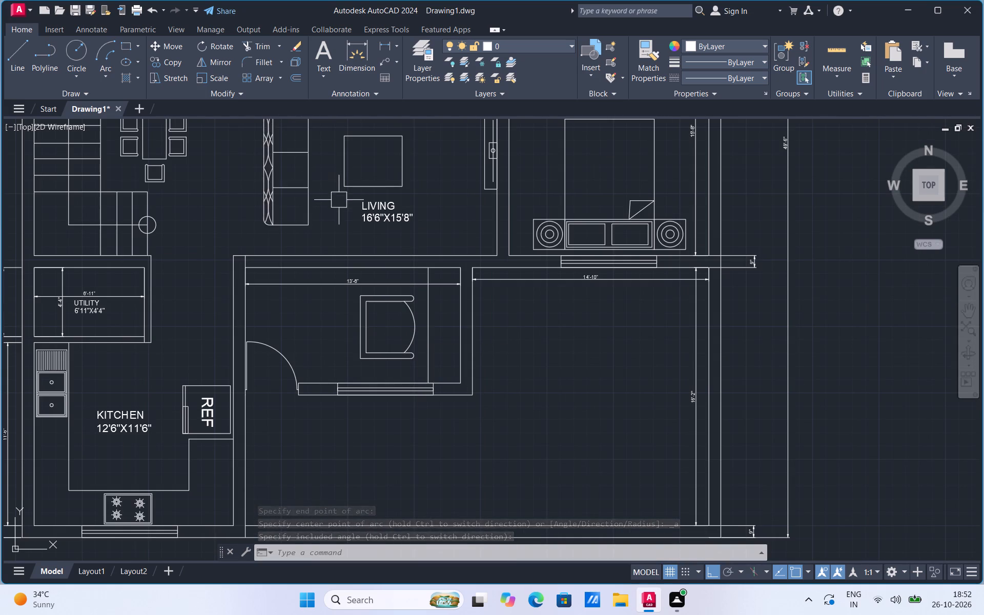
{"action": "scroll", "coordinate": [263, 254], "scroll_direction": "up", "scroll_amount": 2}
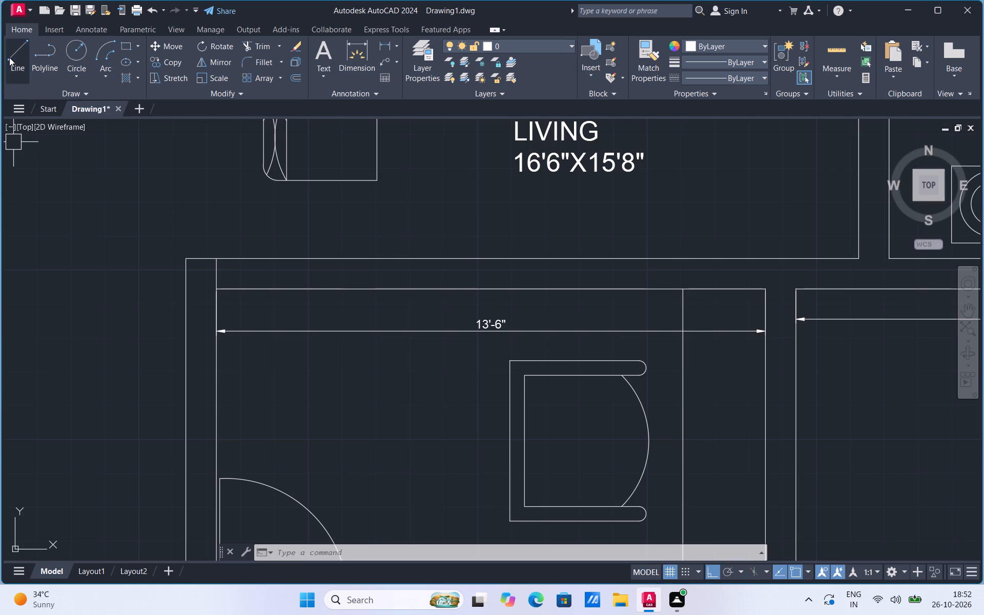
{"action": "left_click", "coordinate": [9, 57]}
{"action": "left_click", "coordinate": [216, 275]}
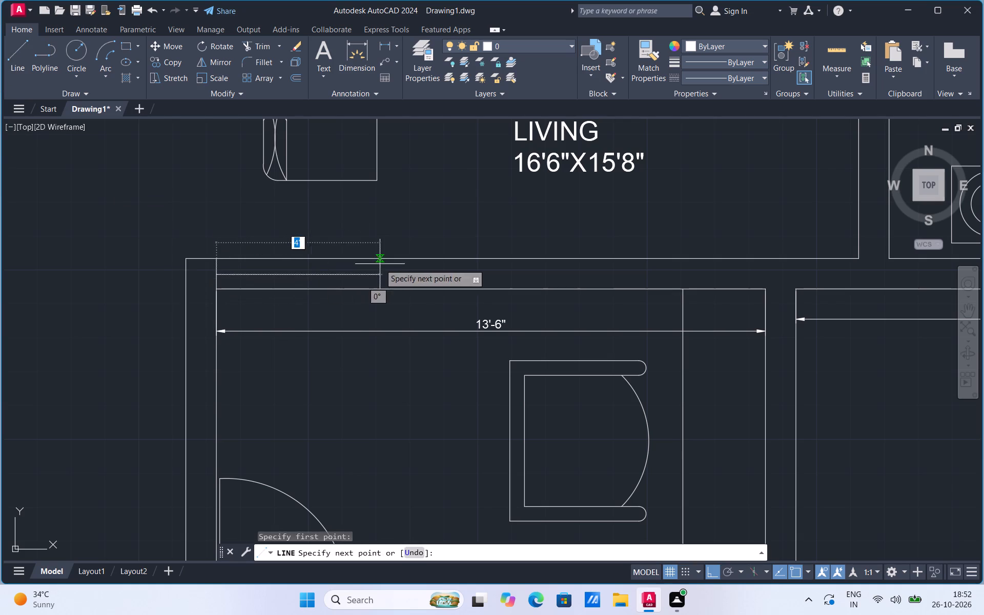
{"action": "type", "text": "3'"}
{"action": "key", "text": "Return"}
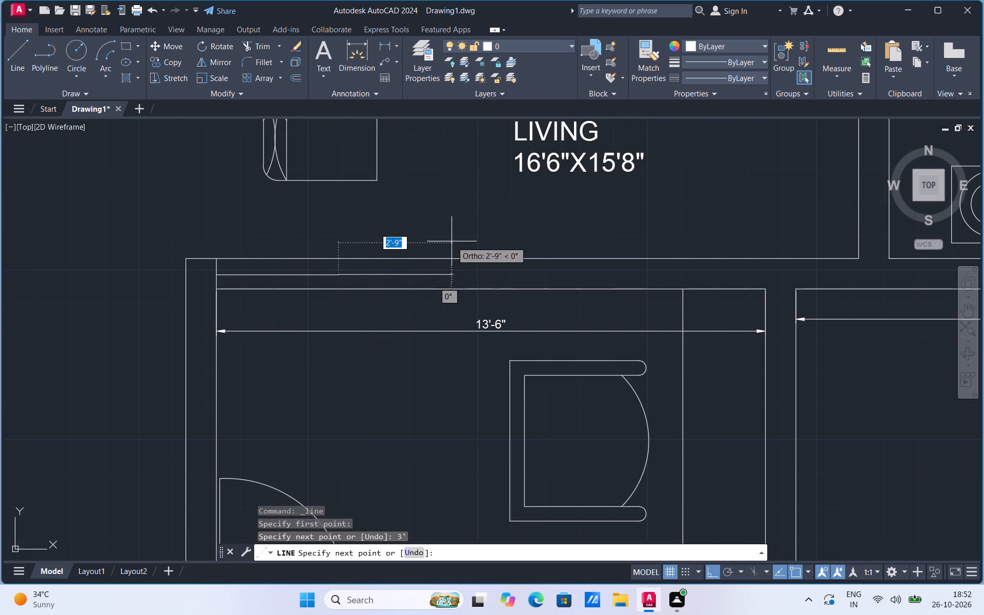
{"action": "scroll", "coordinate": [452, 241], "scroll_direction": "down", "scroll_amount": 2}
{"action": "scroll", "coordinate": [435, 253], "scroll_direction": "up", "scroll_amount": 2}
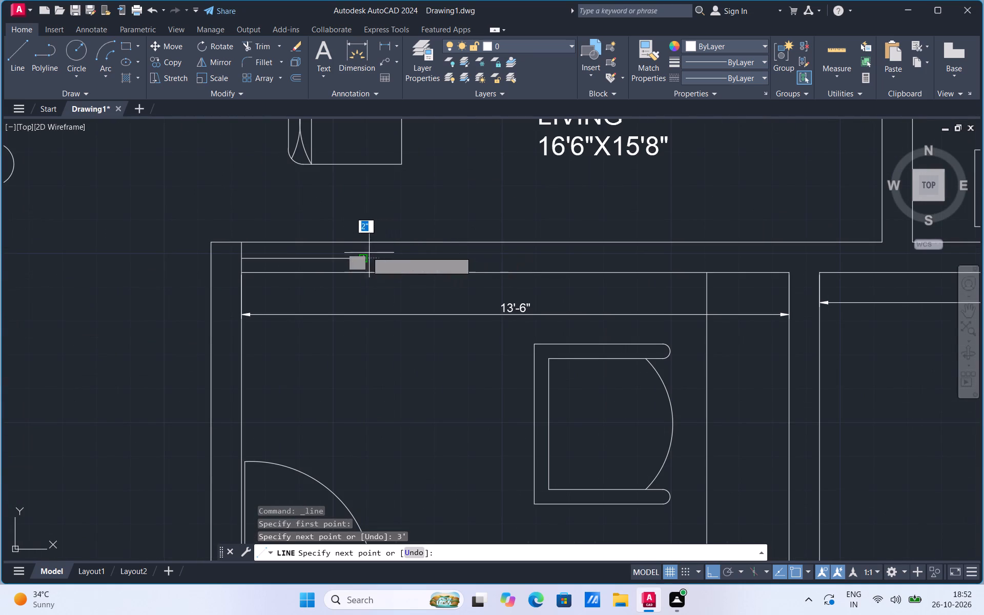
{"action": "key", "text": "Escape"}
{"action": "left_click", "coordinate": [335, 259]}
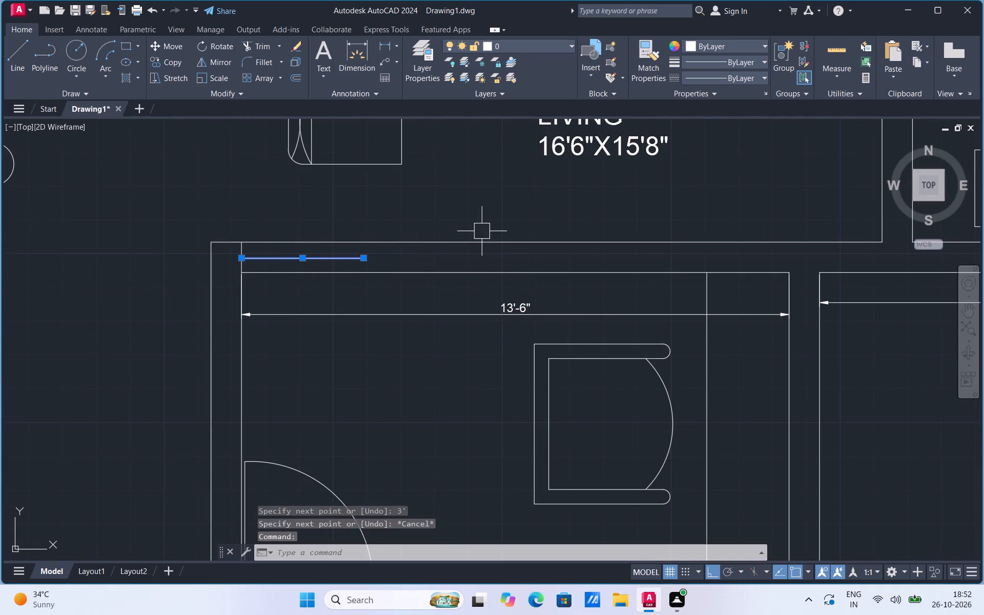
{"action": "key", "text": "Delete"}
Draw a 4' line east from the west wall's inner face, midway in the north wall, and continue it up to the outer face.
{"action": "left_click", "coordinate": [20, 56]}
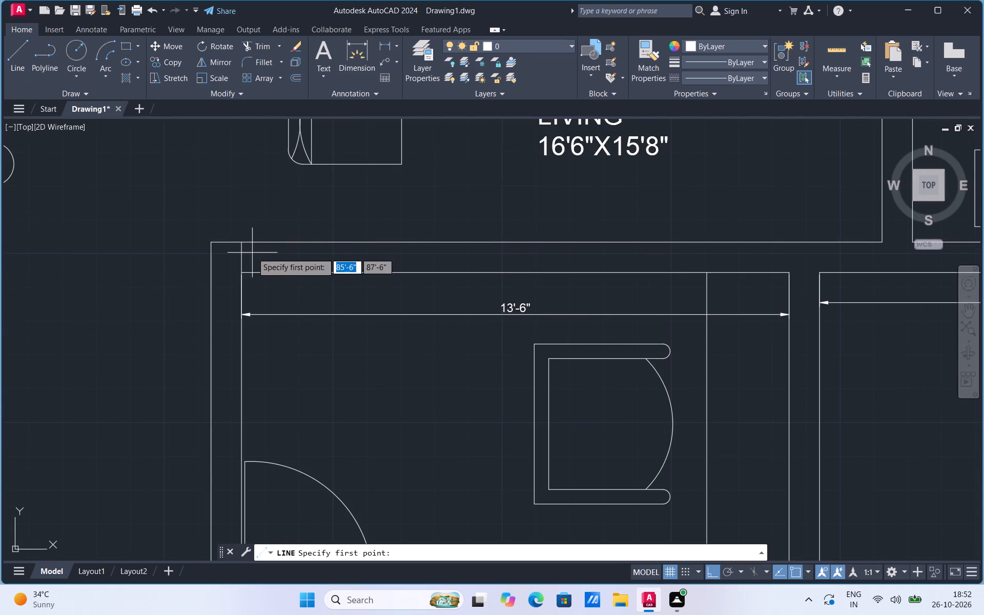
{"action": "left_click", "coordinate": [242, 259]}
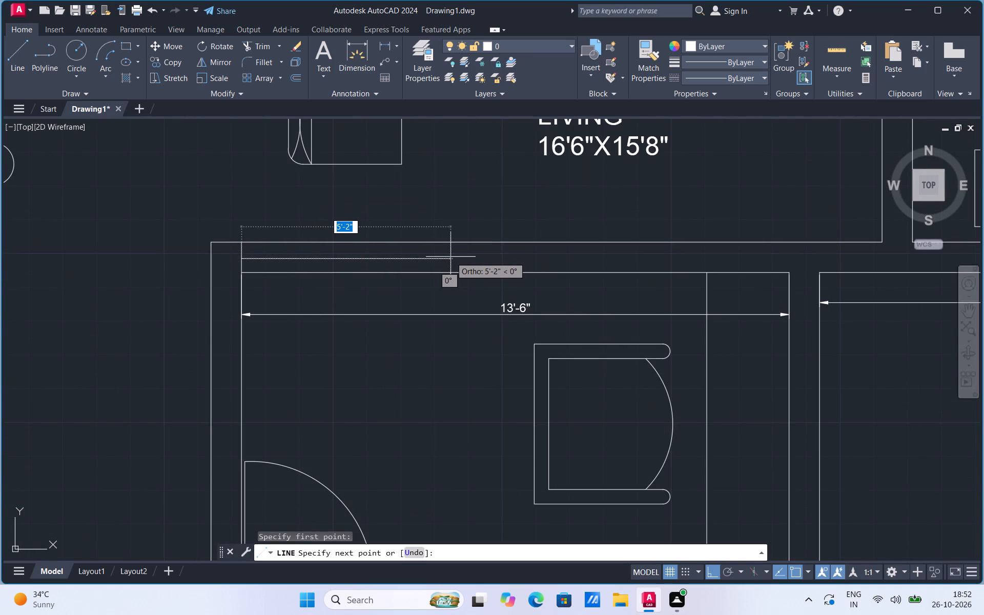
{"action": "type", "text": "4'"}
{"action": "key", "text": "Return"}
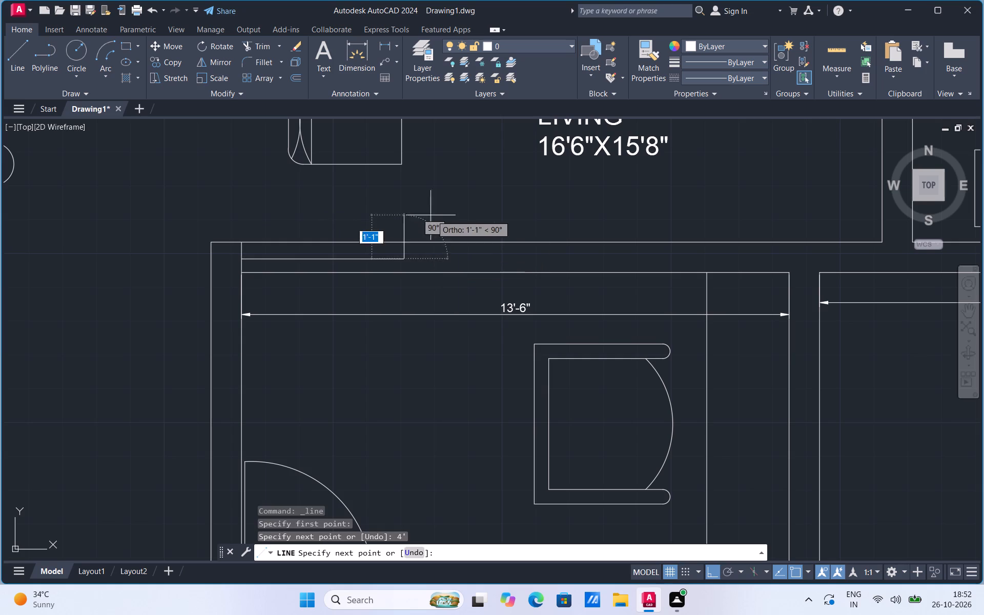
{"action": "left_click", "coordinate": [406, 241]}
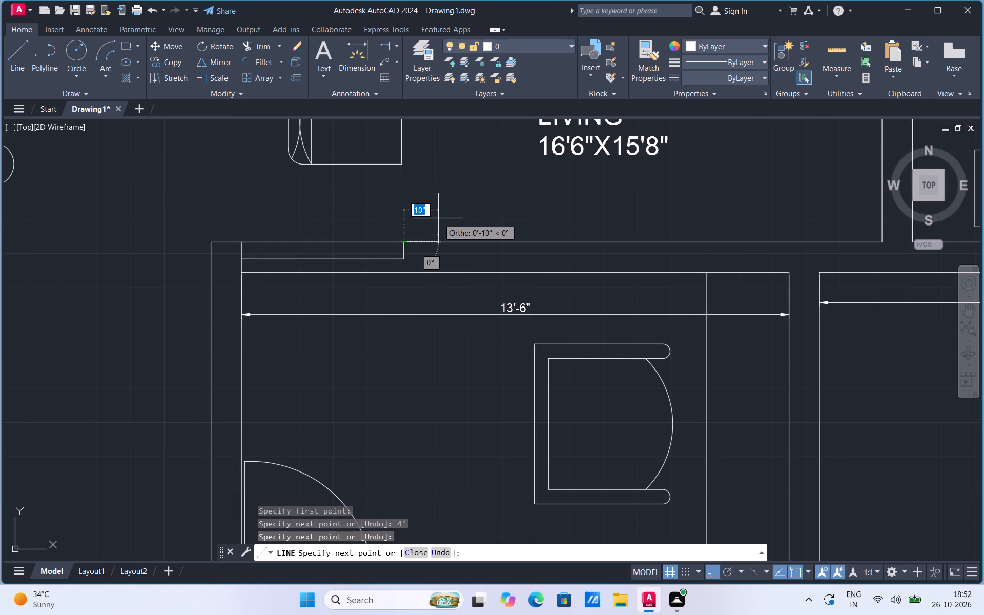
{"action": "key", "text": "Escape"}
Extend the short vertical line down to the north wall's inner face.
{"action": "type", "text": "EX"}
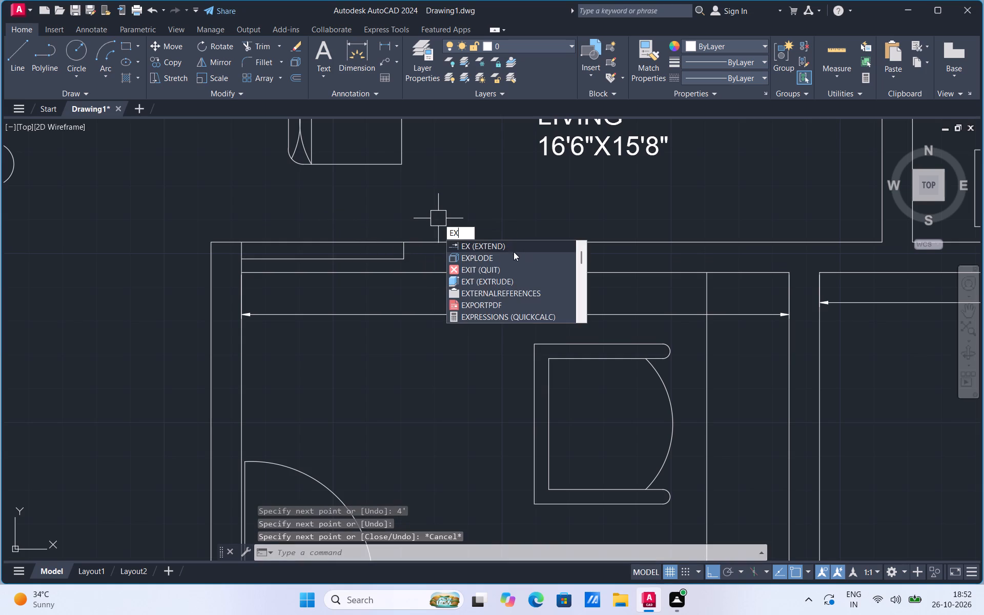
{"action": "left_click", "coordinate": [494, 247]}
{"action": "scroll", "coordinate": [396, 250], "scroll_direction": "up", "scroll_amount": 1}
{"action": "left_click", "coordinate": [406, 252]}
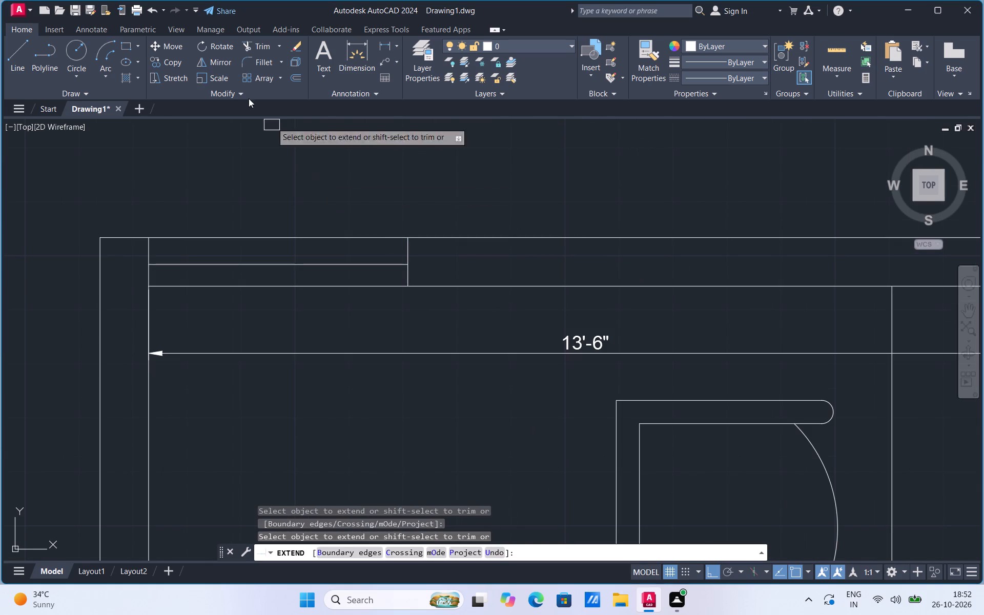
Trim the north wall lines and the 4' line between the west wall and the new jamb to form an opening.
{"action": "left_click", "coordinate": [260, 46]}
{"action": "left_click_drag", "start_coordinate": [288, 180], "coordinate": [295, 302]}
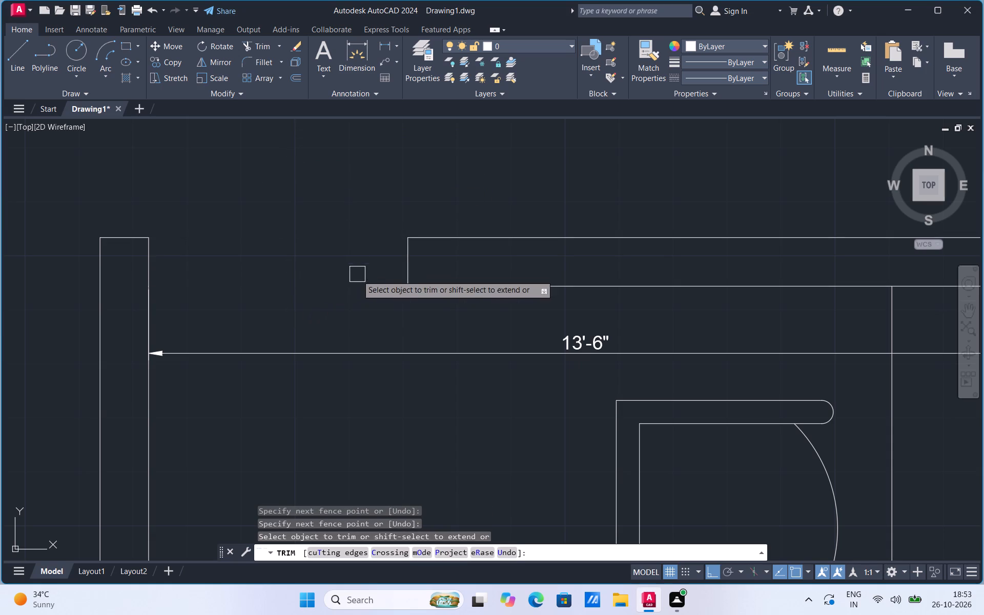
Set the current linetype to Continuous and load the ACAD_ISO02W100 dashed linetype into the drawing.
{"action": "left_click", "coordinate": [763, 76]}
{"action": "left_click", "coordinate": [732, 122]}
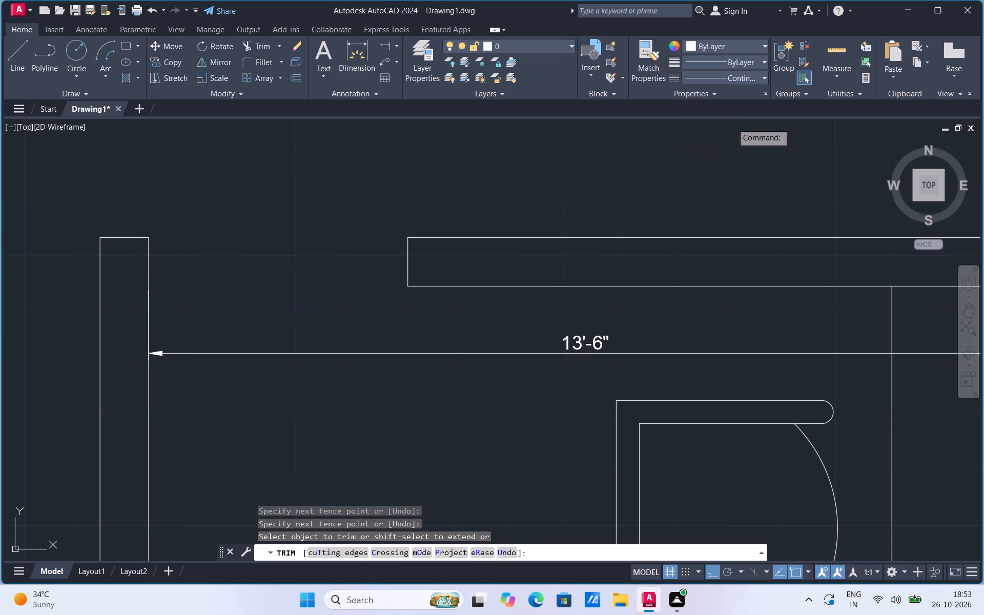
{"action": "left_click", "coordinate": [758, 78]}
{"action": "left_click", "coordinate": [700, 138]}
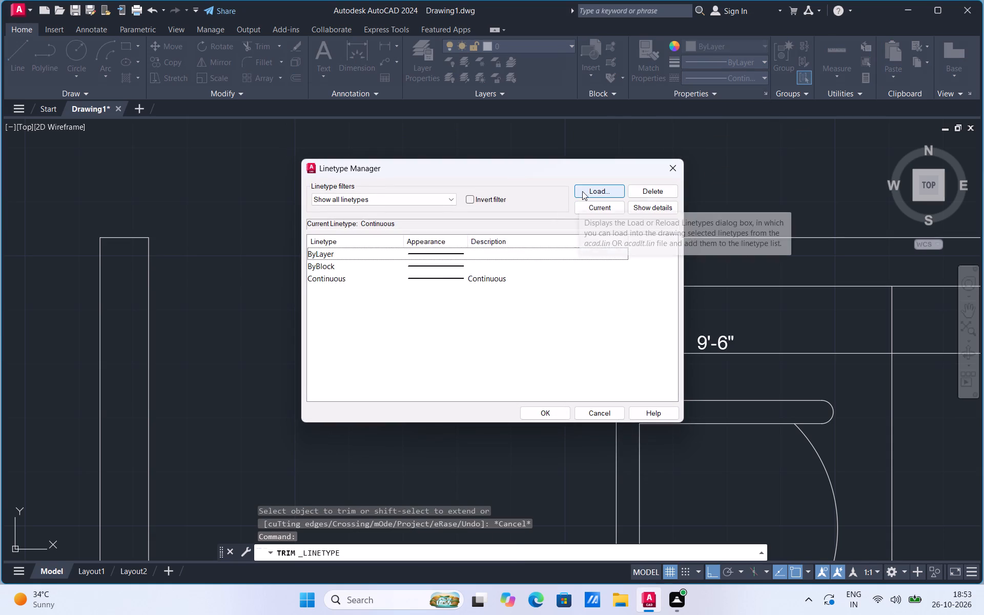
{"action": "left_click", "coordinate": [584, 190]}
{"action": "left_click", "coordinate": [469, 270]}
{"action": "left_click", "coordinate": [437, 379]}
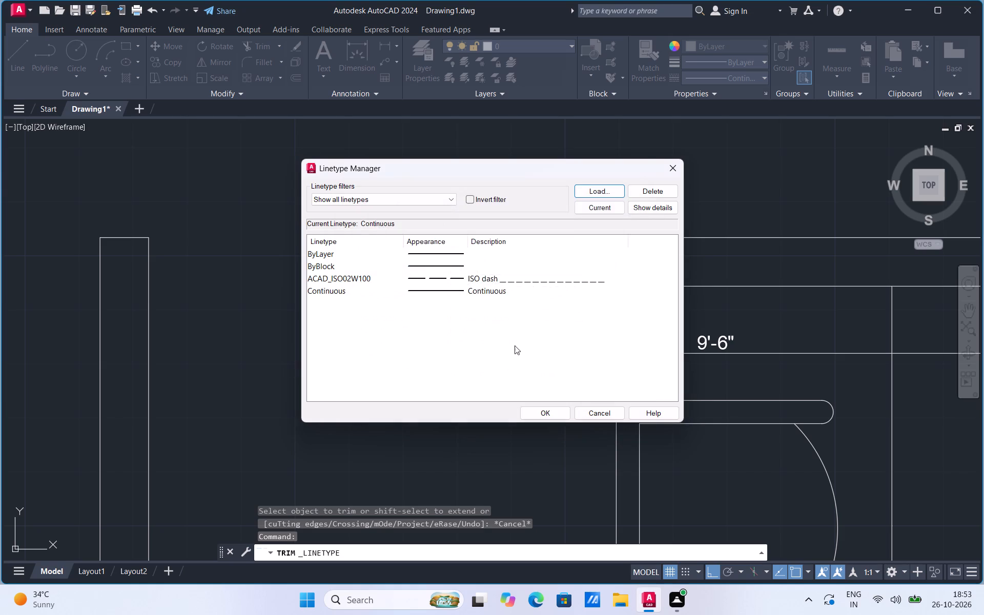
{"action": "left_click", "coordinate": [552, 414]}
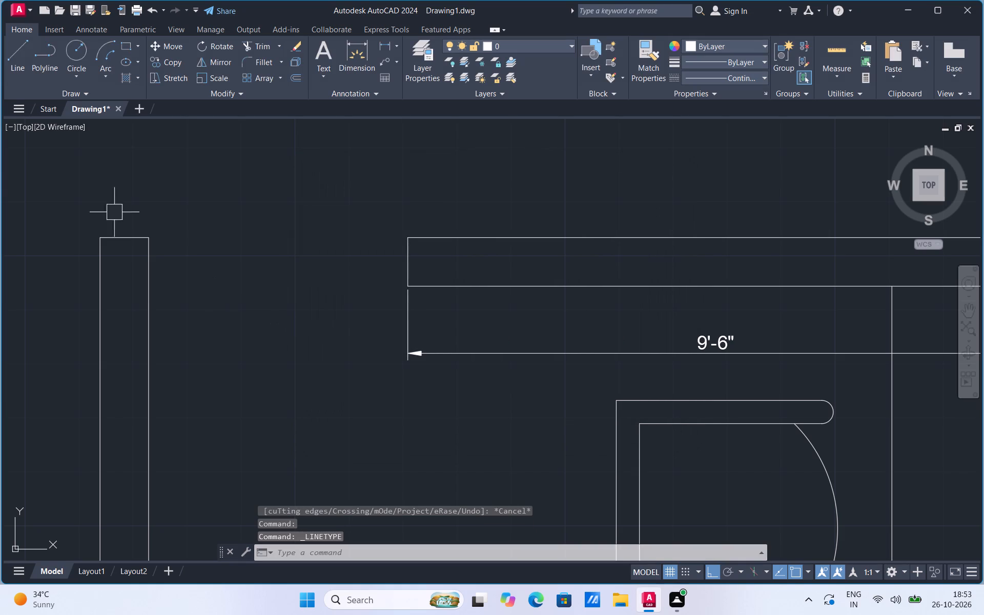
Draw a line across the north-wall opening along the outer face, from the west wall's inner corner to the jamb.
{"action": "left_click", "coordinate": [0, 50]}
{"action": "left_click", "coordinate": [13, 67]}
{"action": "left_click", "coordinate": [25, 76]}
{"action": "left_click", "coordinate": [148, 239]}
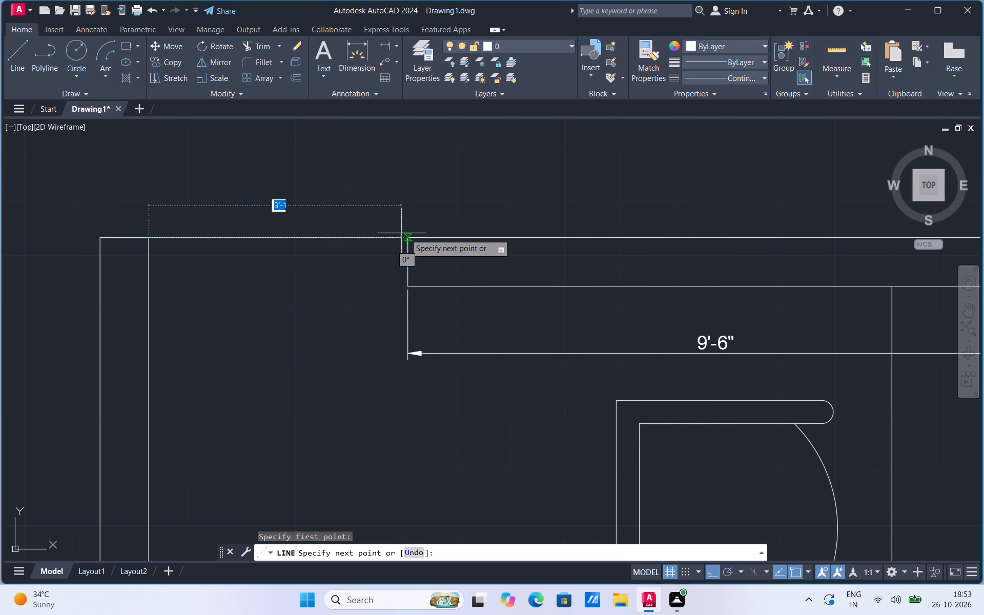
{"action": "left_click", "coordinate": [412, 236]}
Make ACAD_ISO02W100 the current linetype and erase the continuous line across the north-wall opening.
{"action": "left_click", "coordinate": [764, 78]}
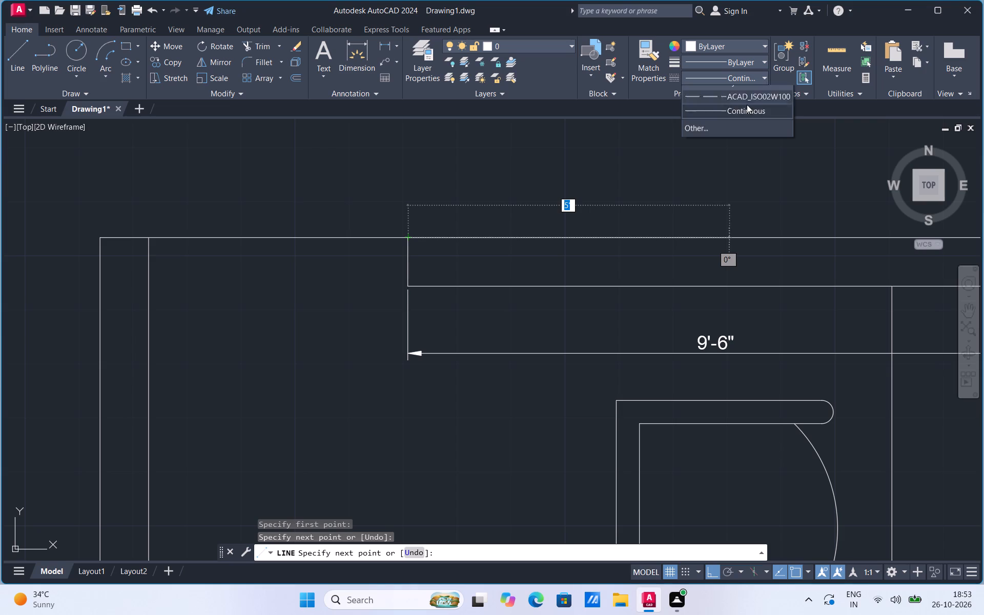
{"action": "left_click", "coordinate": [714, 123]}
{"action": "left_click", "coordinate": [9, 69]}
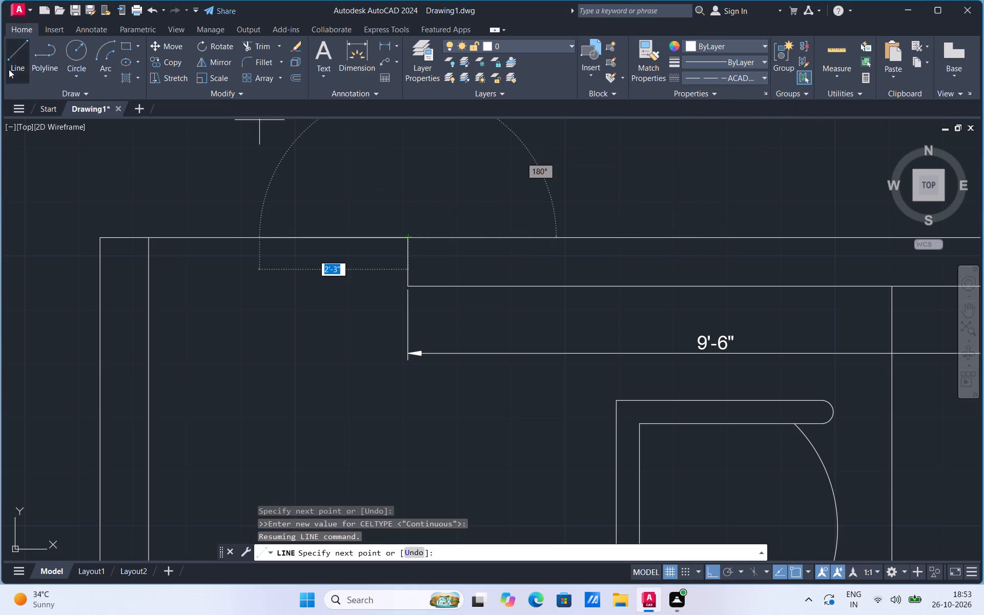
{"action": "key", "text": "Escape"}
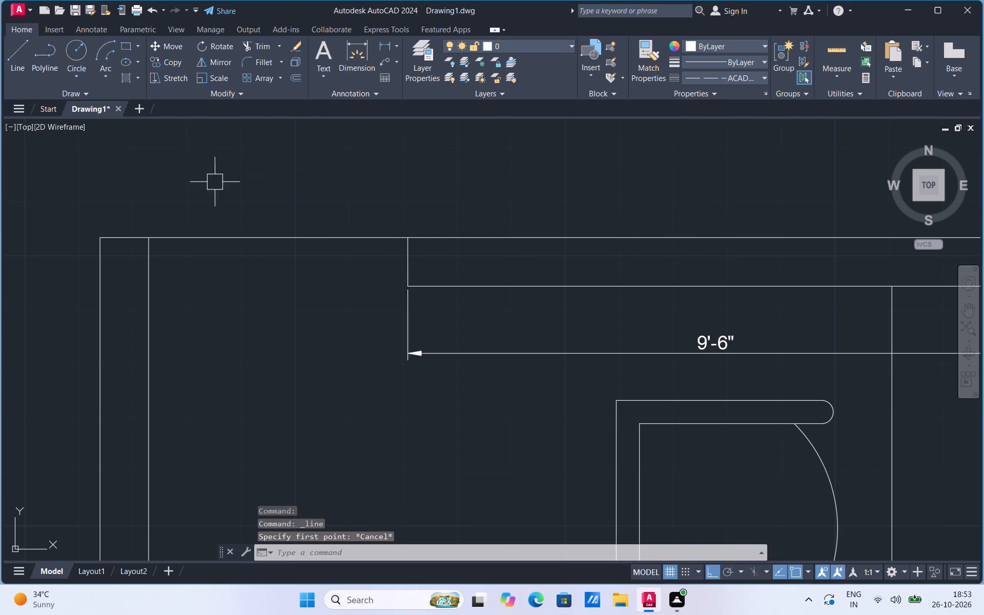
{"action": "left_click", "coordinate": [225, 239]}
{"action": "key", "text": "Delete"}
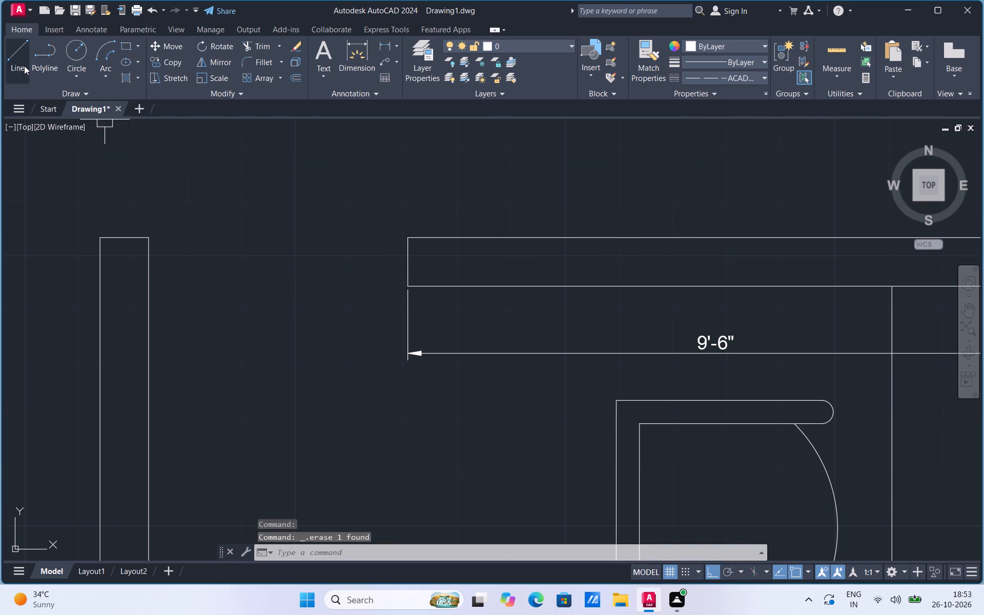
Draw a dashed line across the opening along the north wall's outer face, from the west wall to the jamb.
{"action": "left_click", "coordinate": [20, 63]}
{"action": "left_click", "coordinate": [152, 235]}
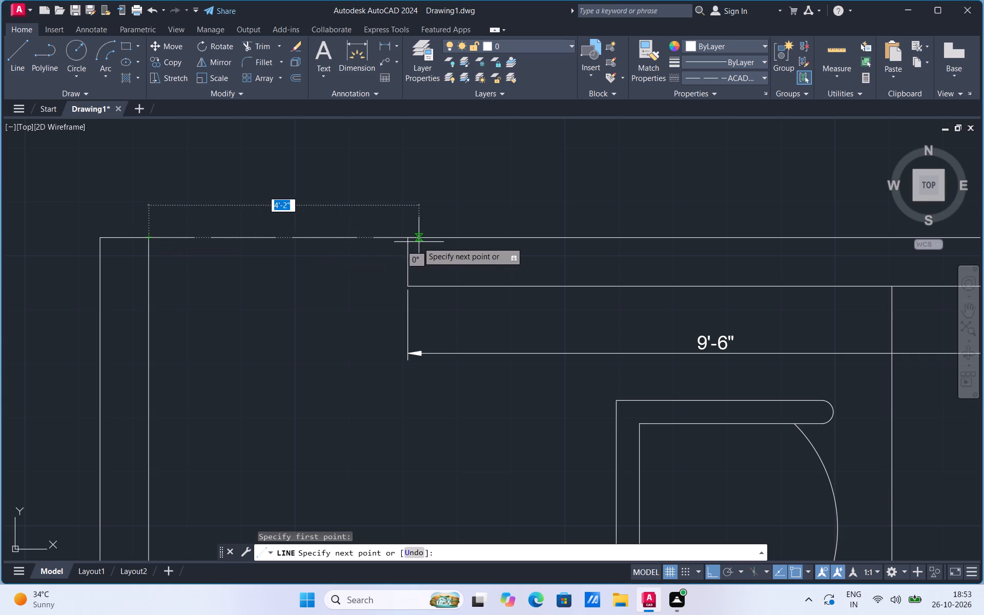
{"action": "left_click", "coordinate": [414, 241]}
{"action": "key", "text": "Escape"}
Copy the dashed line from the north wall's outer face down to its inner face at the jamb.
{"action": "left_click", "coordinate": [373, 238]}
{"action": "right_click", "coordinate": [372, 238]}
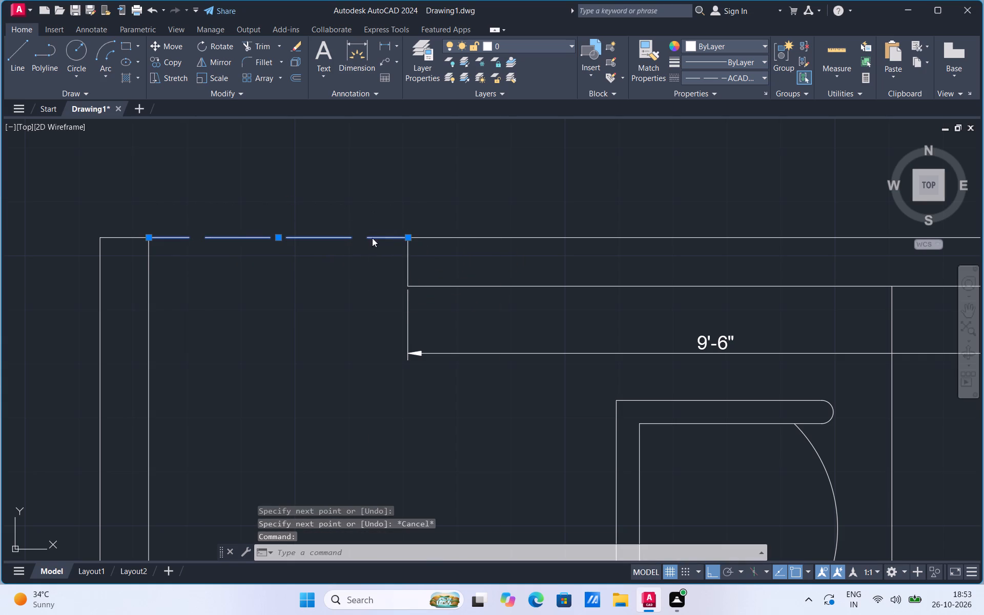
{"action": "left_click", "coordinate": [391, 339]}
{"action": "left_click", "coordinate": [407, 237]}
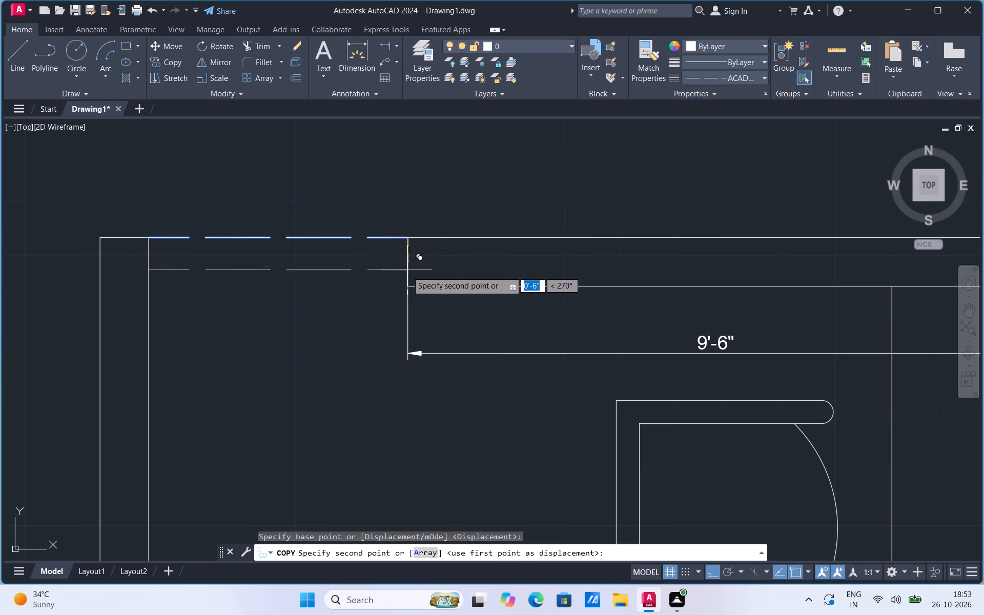
{"action": "left_click", "coordinate": [406, 288]}
{"action": "key", "text": "Escape"}
Add a multiline text label reading STUDY with 13'6"X7'3" beneath it, between the door and the chair.
{"action": "scroll", "coordinate": [457, 232], "scroll_direction": "down", "scroll_amount": 3}
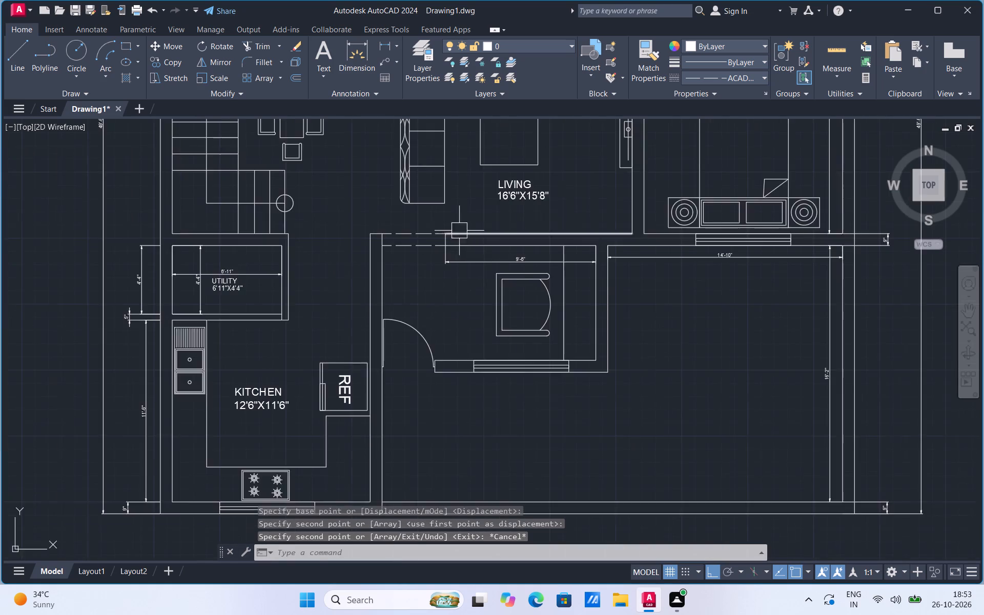
{"action": "scroll", "coordinate": [452, 300], "scroll_direction": "up", "scroll_amount": 2}
{"action": "left_click", "coordinate": [317, 75]}
{"action": "left_click", "coordinate": [325, 99]}
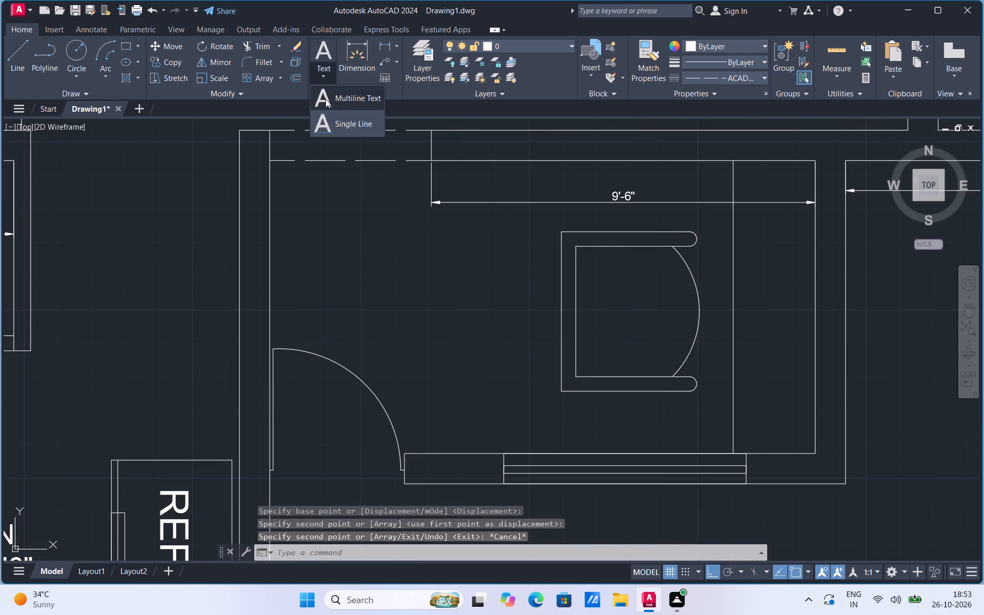
{"action": "left_click", "coordinate": [361, 283]}
{"action": "left_click", "coordinate": [480, 344]}
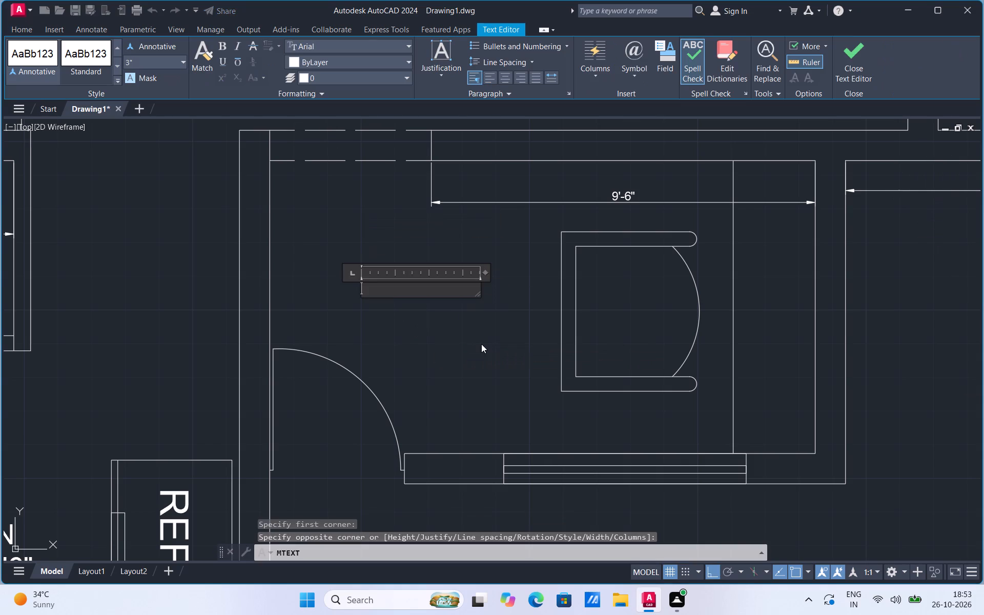
{"action": "type", "text": "STUDY"}
{"action": "key", "text": "Return"}
{"action": "type", "text": "13'6"}
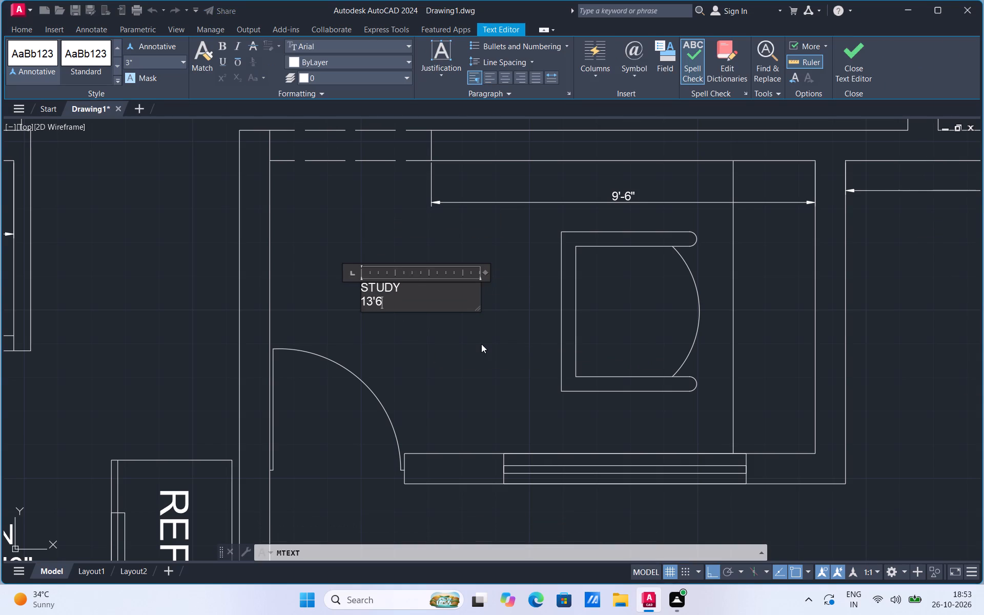
{"action": "type", "text": "\"X"}
{"action": "type", "text": "7'"}
{"action": "key", "text": "3"}
{"action": "key", "text": "shift+quotedbl"}
{"action": "left_click", "coordinate": [431, 357]}
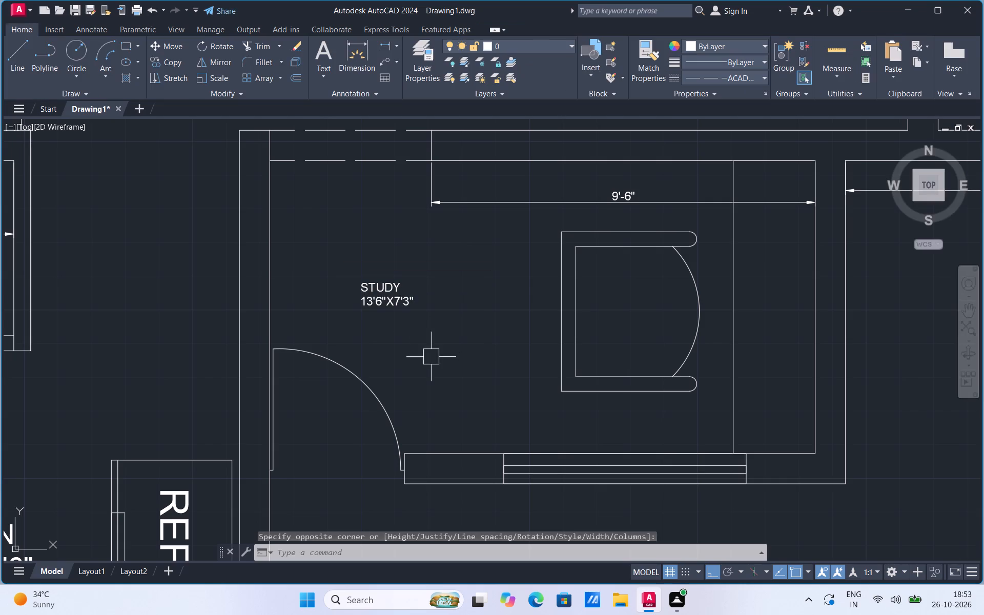
Scale the STUDY label up to about twice its size.
{"action": "left_click", "coordinate": [408, 310]}
{"action": "right_click", "coordinate": [408, 310]}
{"action": "left_click", "coordinate": [430, 392]}
{"action": "left_click", "coordinate": [400, 311]}
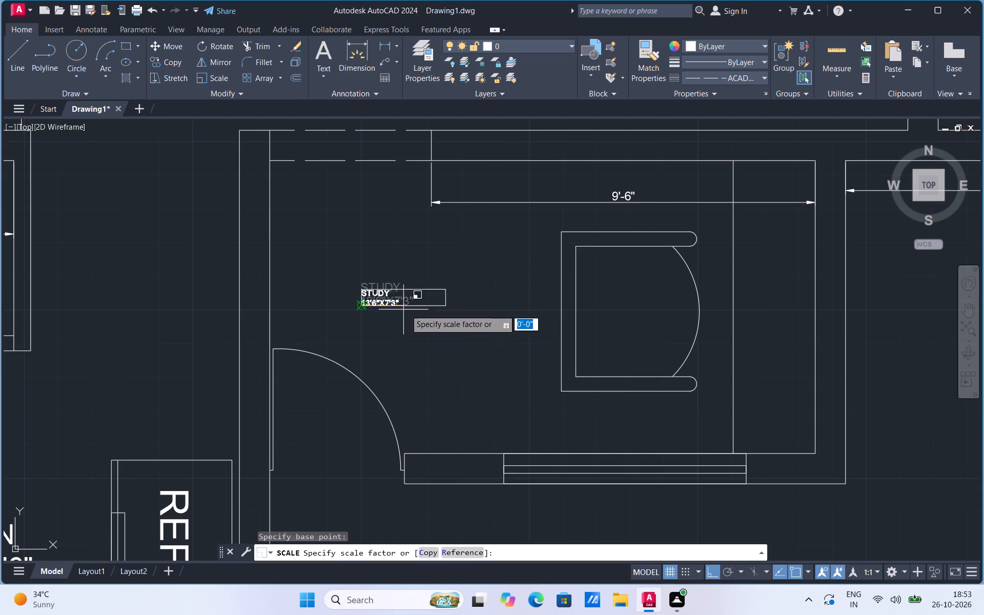
{"action": "left_click", "coordinate": [485, 367]}
Trim the end of the kitchen's east wall line where it crosses the outer south wall.
{"action": "scroll", "coordinate": [421, 293], "scroll_direction": "down", "scroll_amount": 3}
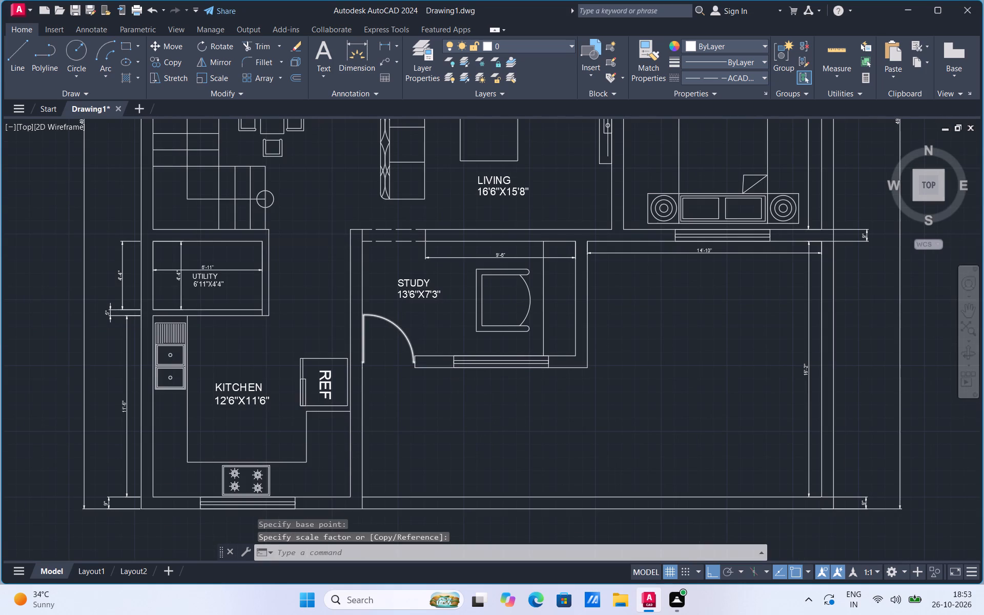
{"action": "left_click_drag", "start_coordinate": [259, 46], "coordinate": [259, 50]}
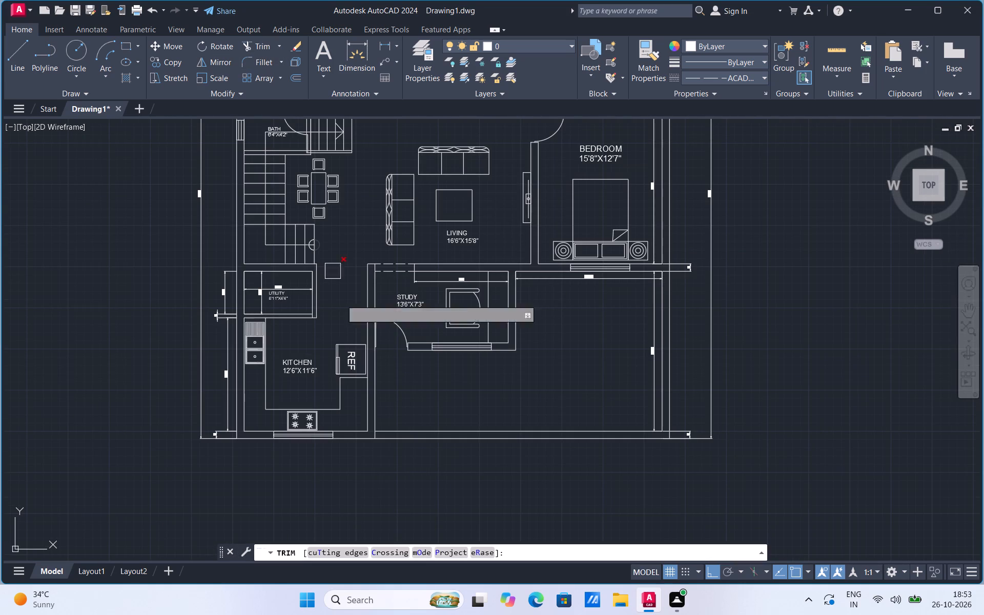
{"action": "scroll", "coordinate": [405, 437], "scroll_direction": "up", "scroll_amount": 3}
{"action": "left_click", "coordinate": [278, 433]}
{"action": "scroll", "coordinate": [329, 502], "scroll_direction": "down", "scroll_amount": 3}
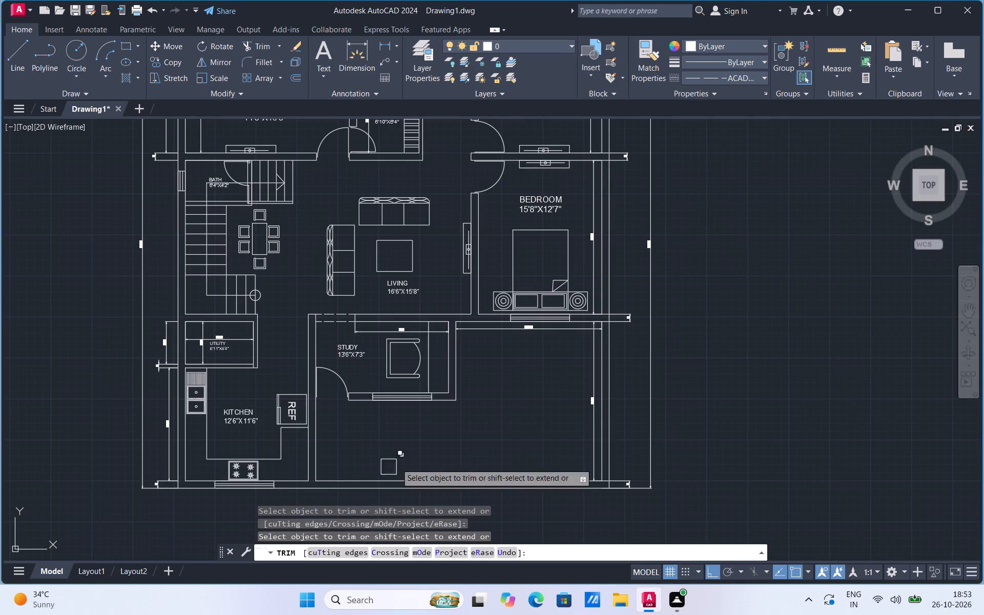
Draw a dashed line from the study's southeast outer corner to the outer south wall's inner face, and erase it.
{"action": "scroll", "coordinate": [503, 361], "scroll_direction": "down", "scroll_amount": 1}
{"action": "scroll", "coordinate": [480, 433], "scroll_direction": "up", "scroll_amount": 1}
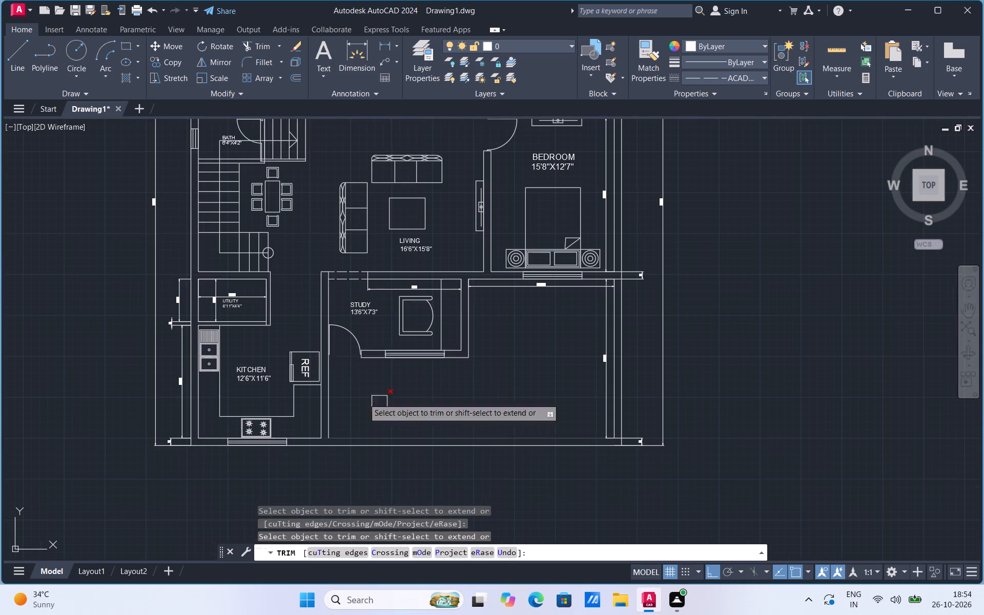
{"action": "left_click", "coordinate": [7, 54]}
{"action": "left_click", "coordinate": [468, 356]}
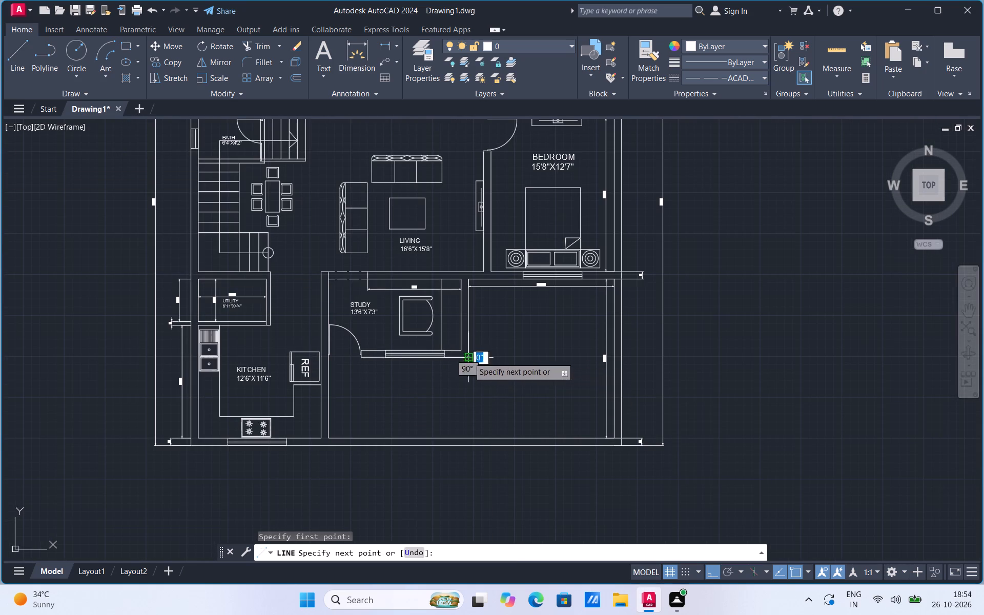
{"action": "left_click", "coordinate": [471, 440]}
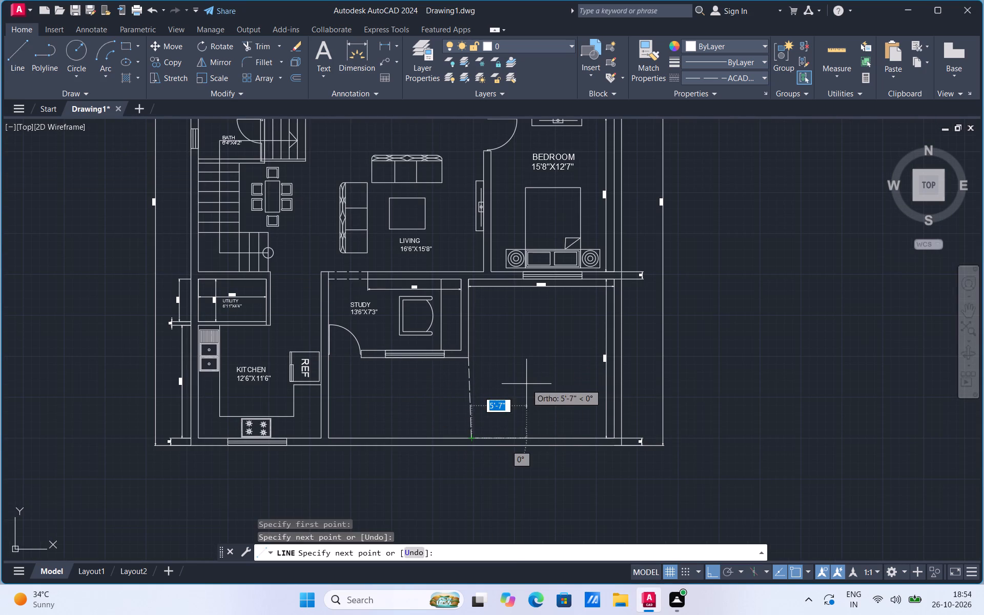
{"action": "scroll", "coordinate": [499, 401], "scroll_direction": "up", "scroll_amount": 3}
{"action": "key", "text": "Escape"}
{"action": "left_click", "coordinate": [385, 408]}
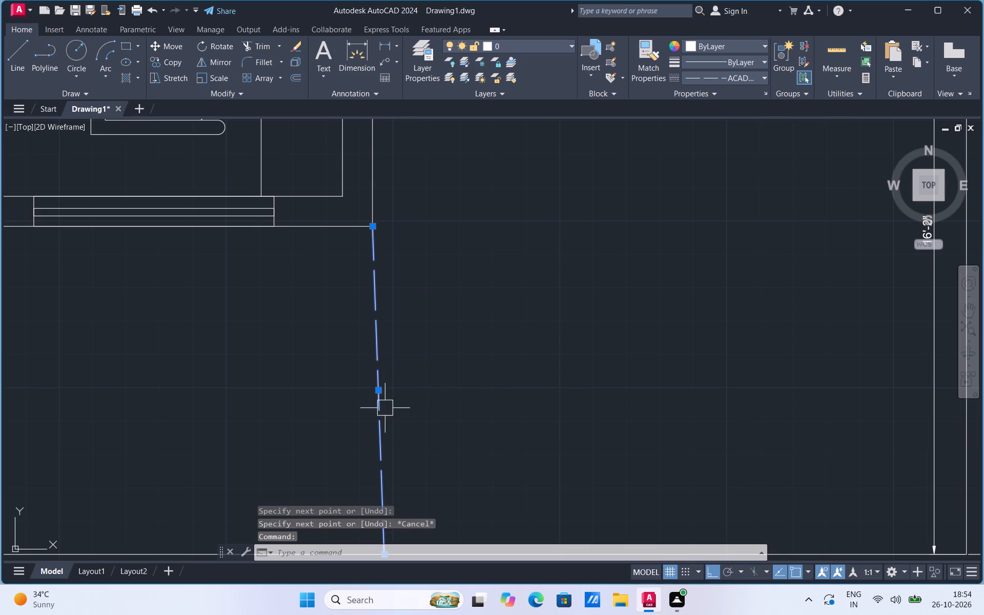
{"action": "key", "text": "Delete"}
Draw a vertical dashed line about 8'-2" long from the study's southeast outer corner to the outer south wall's inner face.
{"action": "scroll", "coordinate": [432, 341], "scroll_direction": "down", "scroll_amount": 2}
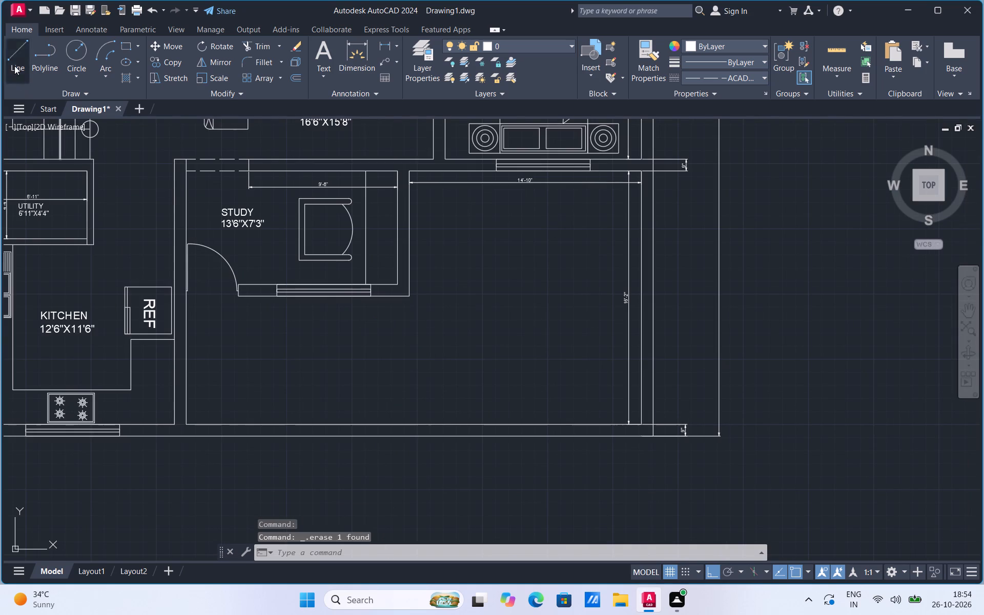
{"action": "left_click", "coordinate": [14, 66]}
{"action": "left_click", "coordinate": [408, 297]}
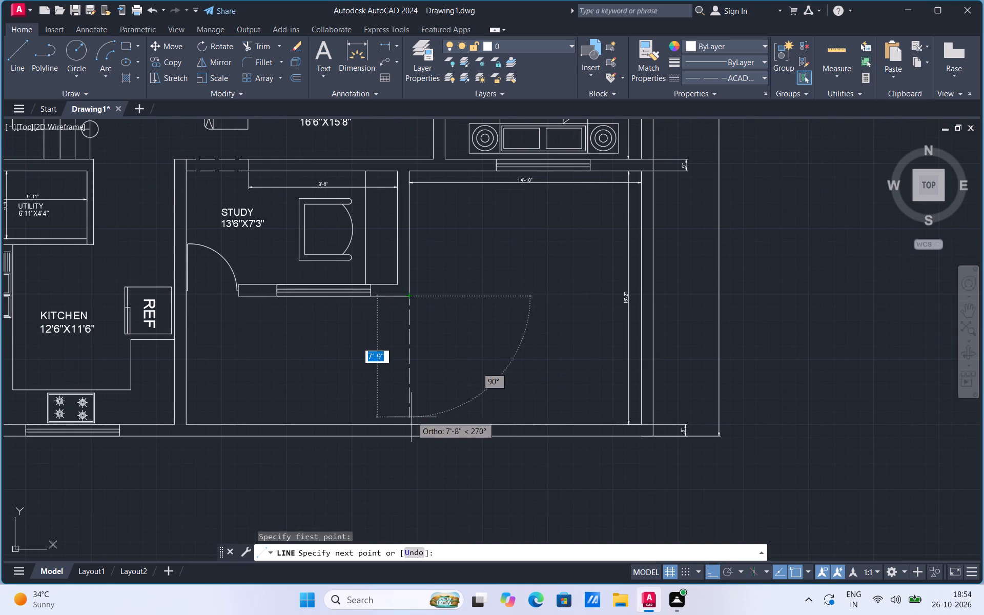
{"action": "left_click", "coordinate": [409, 422]}
{"action": "key", "text": "Escape"}
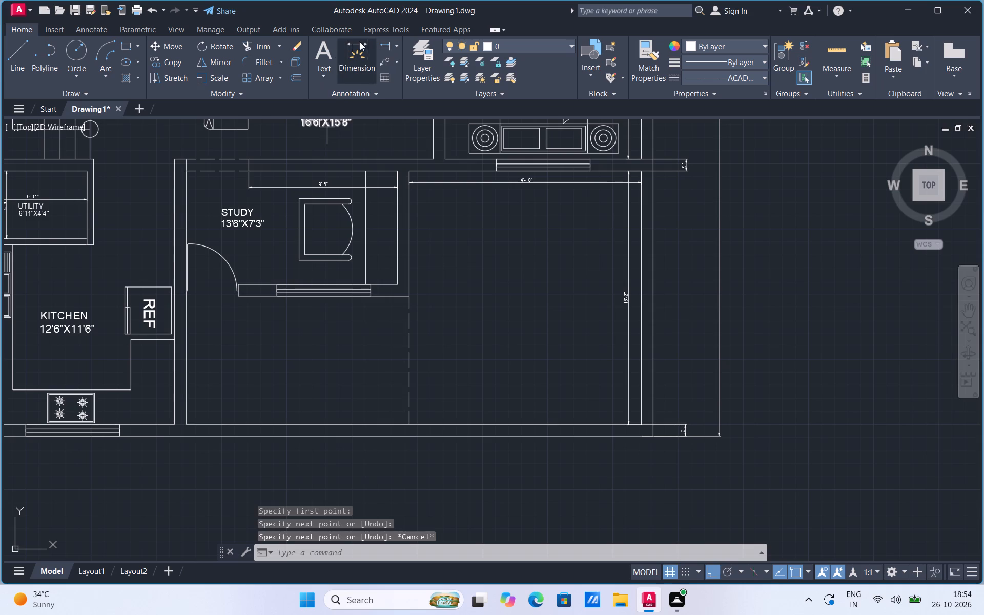
Measure the depth between the study's south wall and the outer south wall with a temporary linear dimension, and erase it.
{"action": "left_click", "coordinate": [383, 47]}
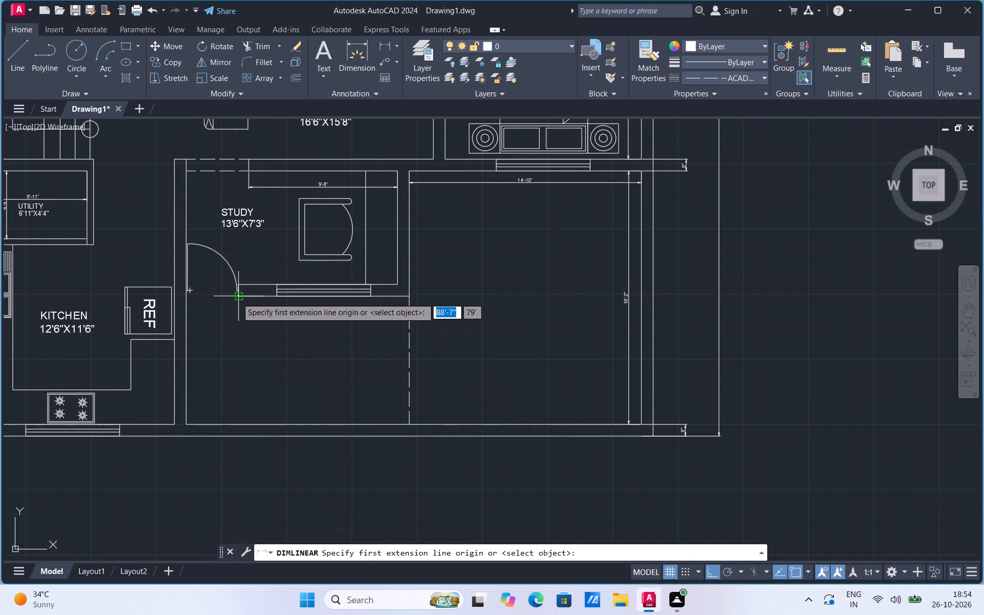
{"action": "left_click", "coordinate": [237, 298]}
{"action": "left_click", "coordinate": [236, 423]}
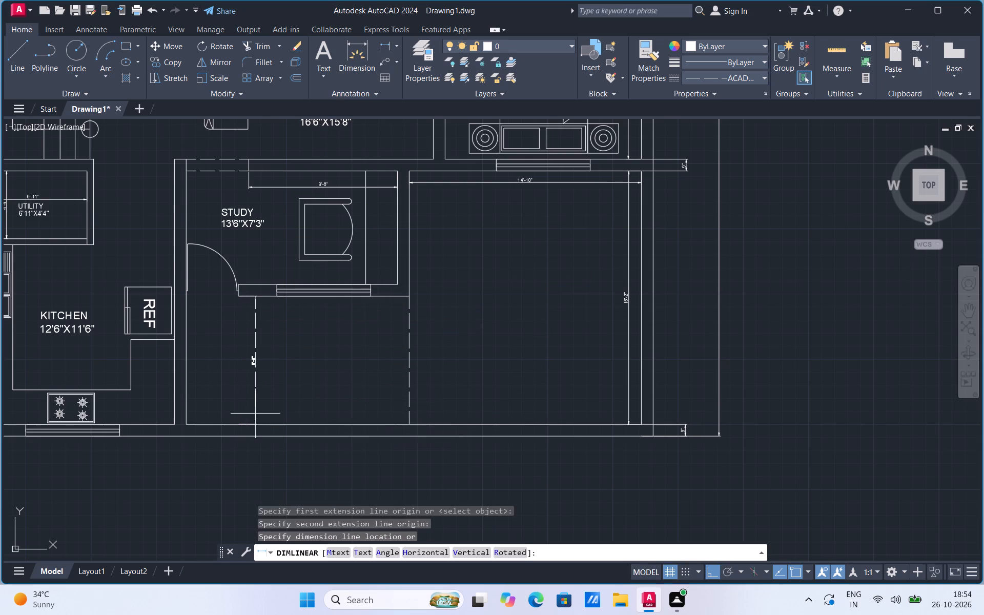
{"action": "left_click", "coordinate": [255, 414]}
{"action": "scroll", "coordinate": [236, 373], "scroll_direction": "up", "scroll_amount": 2}
{"action": "left_click", "coordinate": [287, 362]}
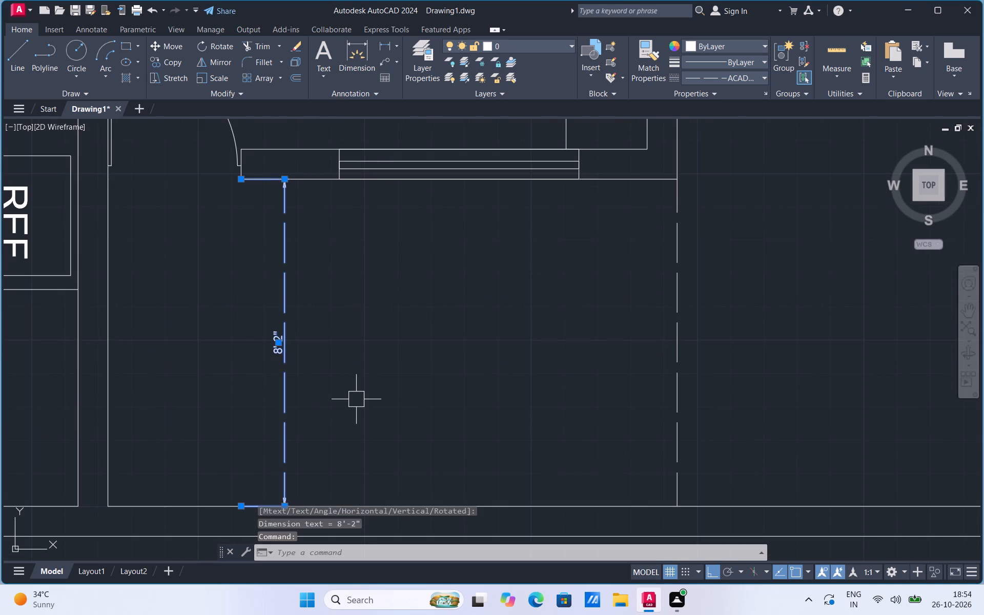
{"action": "key", "text": "Delete"}
Dimension the width of the space south of the study, from its west wall to the dashed line, just above the south wall.
{"action": "scroll", "coordinate": [355, 401], "scroll_direction": "down", "scroll_amount": 1}
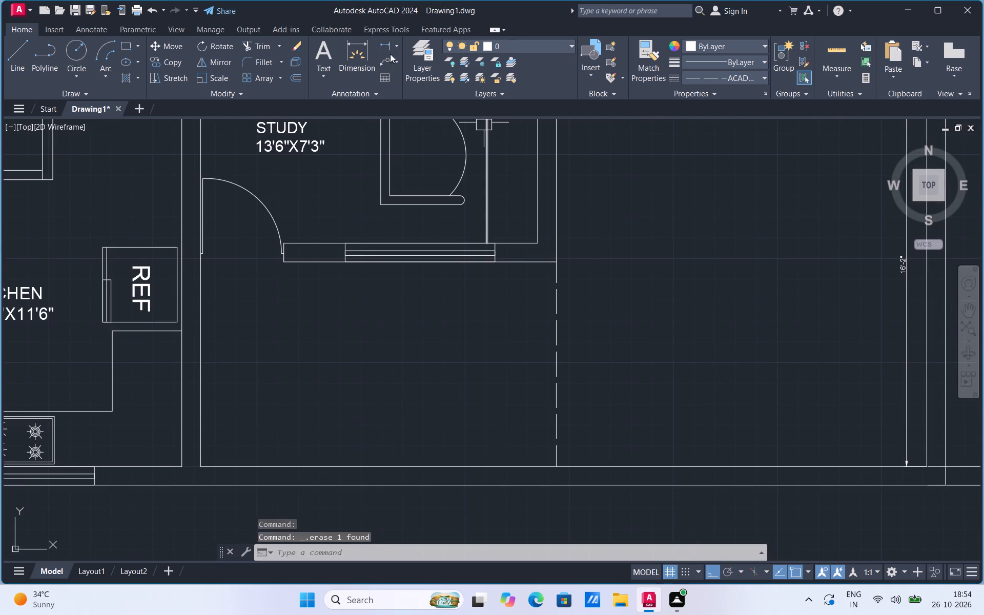
{"action": "left_click", "coordinate": [383, 45]}
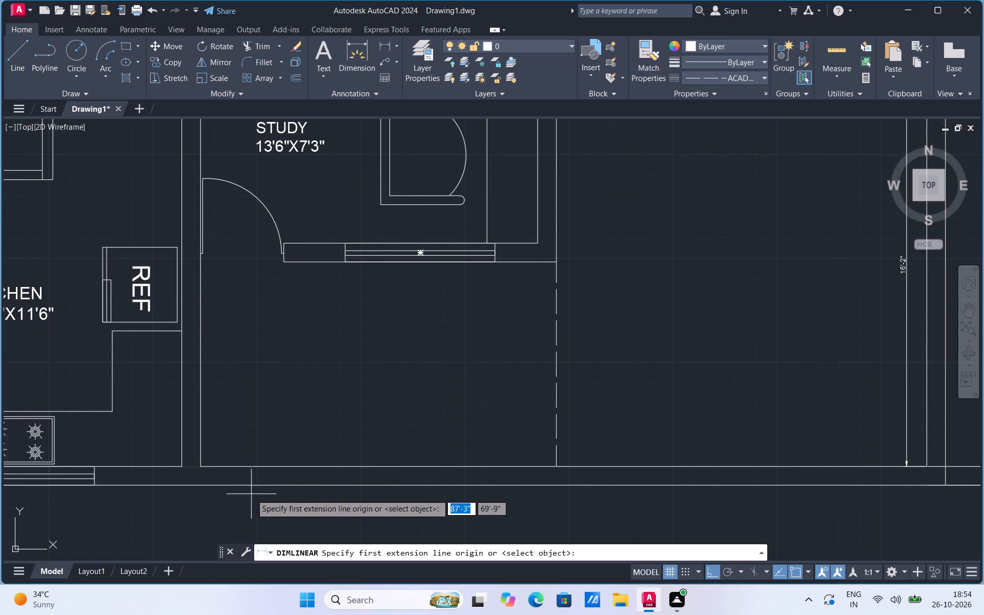
{"action": "left_click", "coordinate": [199, 469]}
{"action": "left_click_drag", "start_coordinate": [557, 468], "coordinate": [557, 468]}
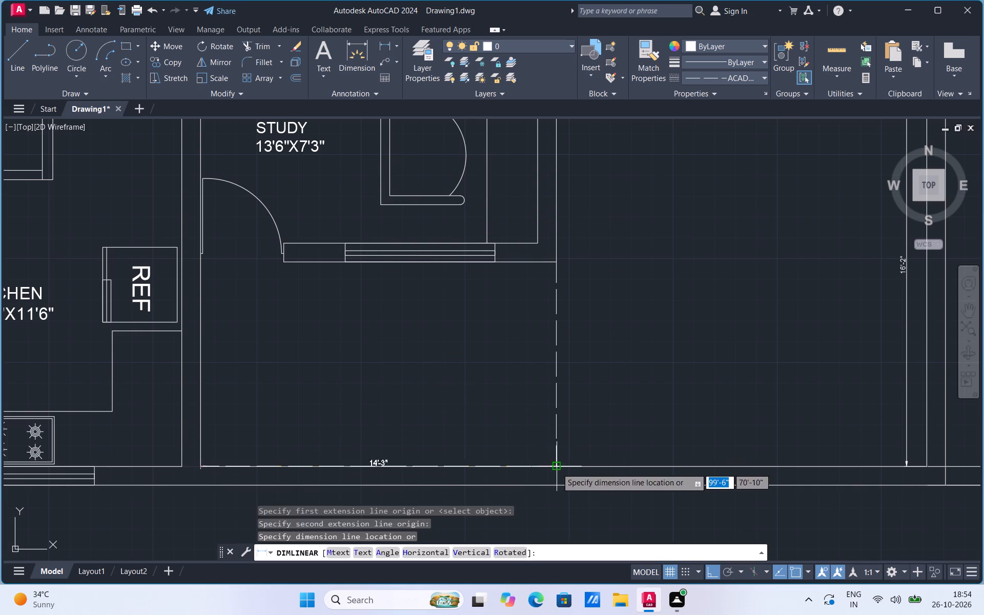
{"action": "left_click_drag", "start_coordinate": [557, 468], "coordinate": [556, 463]}
{"action": "left_click", "coordinate": [555, 445]}
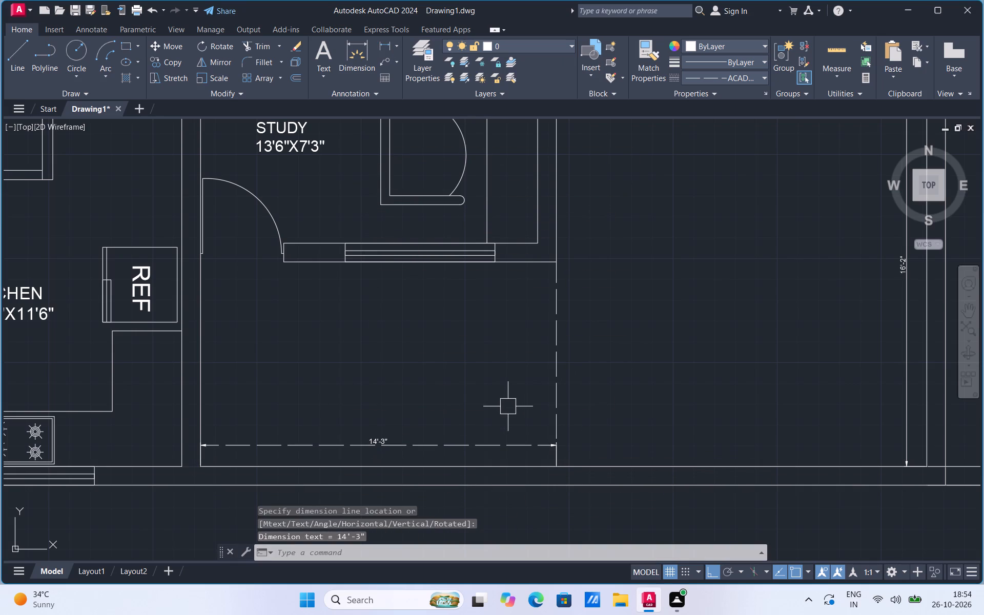
Measure the study's inner width with a temporary linear dimension, and erase it.
{"action": "scroll", "coordinate": [504, 469], "scroll_direction": "down", "scroll_amount": 1}
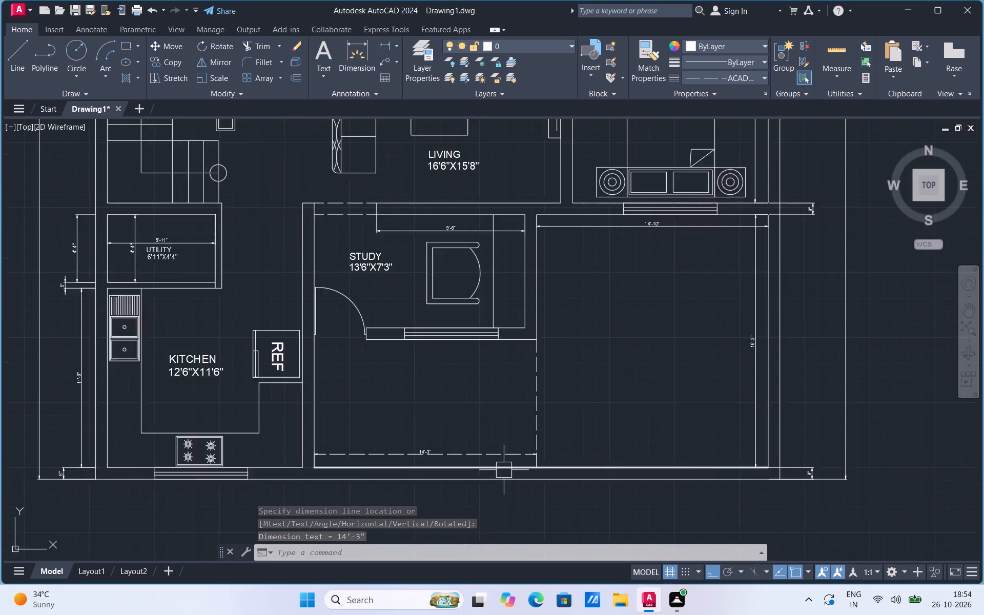
{"action": "scroll", "coordinate": [504, 470], "scroll_direction": "down", "scroll_amount": 1}
{"action": "scroll", "coordinate": [467, 374], "scroll_direction": "up", "scroll_amount": 2}
{"action": "left_click", "coordinate": [383, 48]}
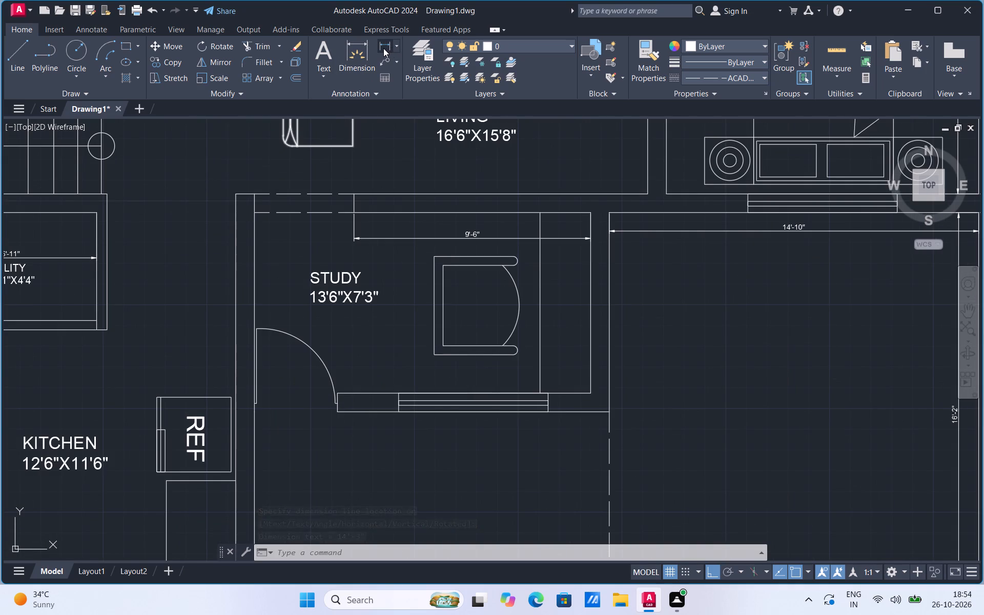
{"action": "left_click", "coordinate": [254, 254]}
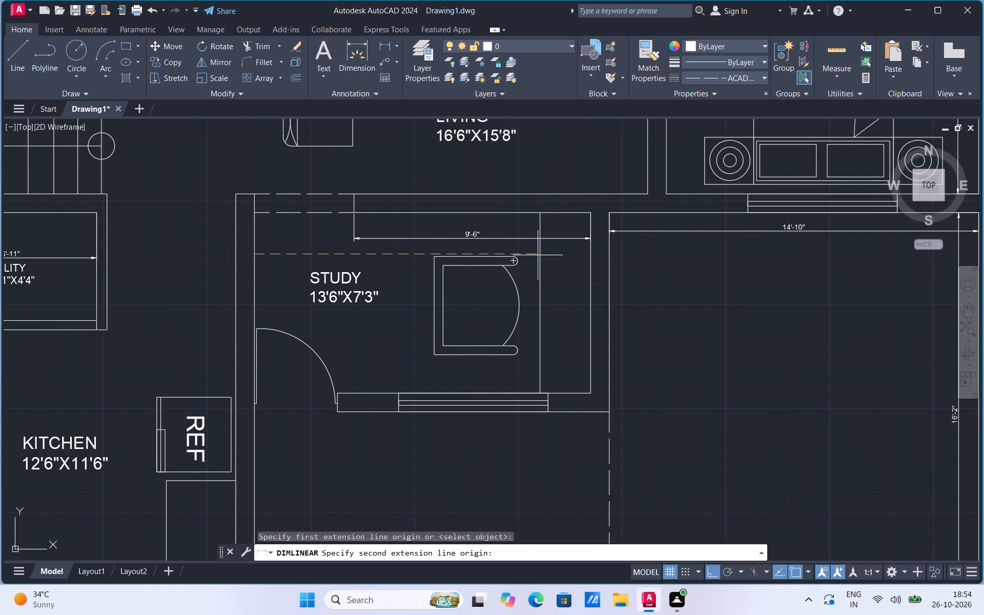
{"action": "left_click", "coordinate": [592, 259]}
{"action": "left_click", "coordinate": [586, 254]}
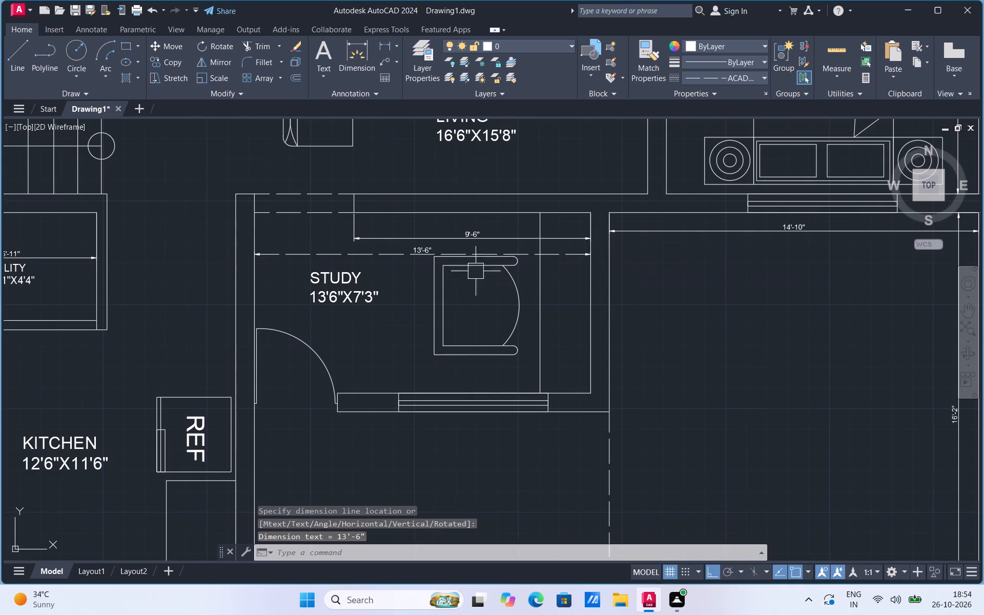
{"action": "left_click", "coordinate": [407, 250]}
{"action": "key", "text": "Delete"}
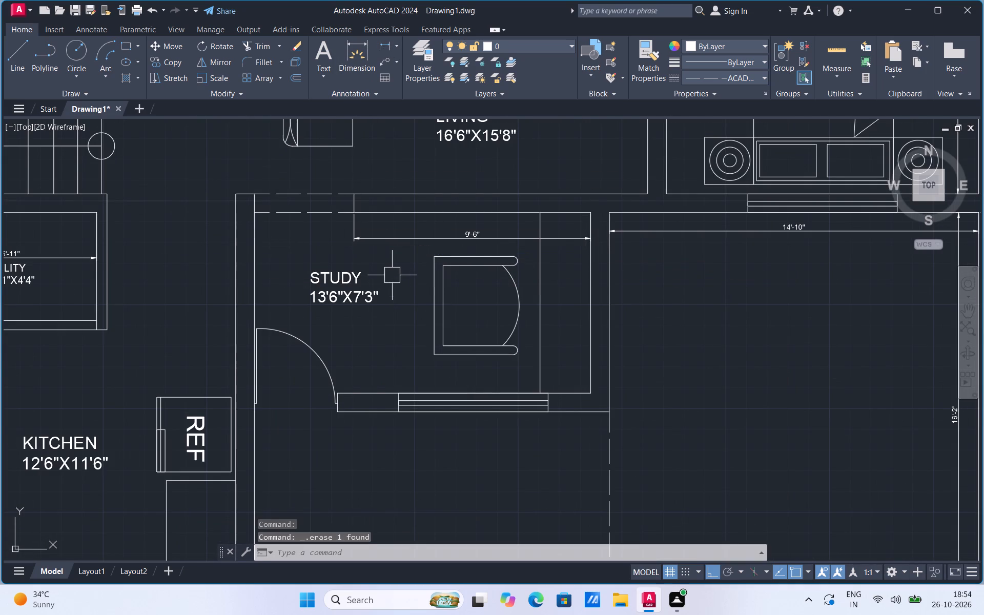
Add multiline text reading ENTRY with 14'3"X8'2" on the second line in the space south of the study.
{"action": "scroll", "coordinate": [386, 240], "scroll_direction": "down", "scroll_amount": 2}
{"action": "scroll", "coordinate": [403, 333], "scroll_direction": "up", "scroll_amount": 1}
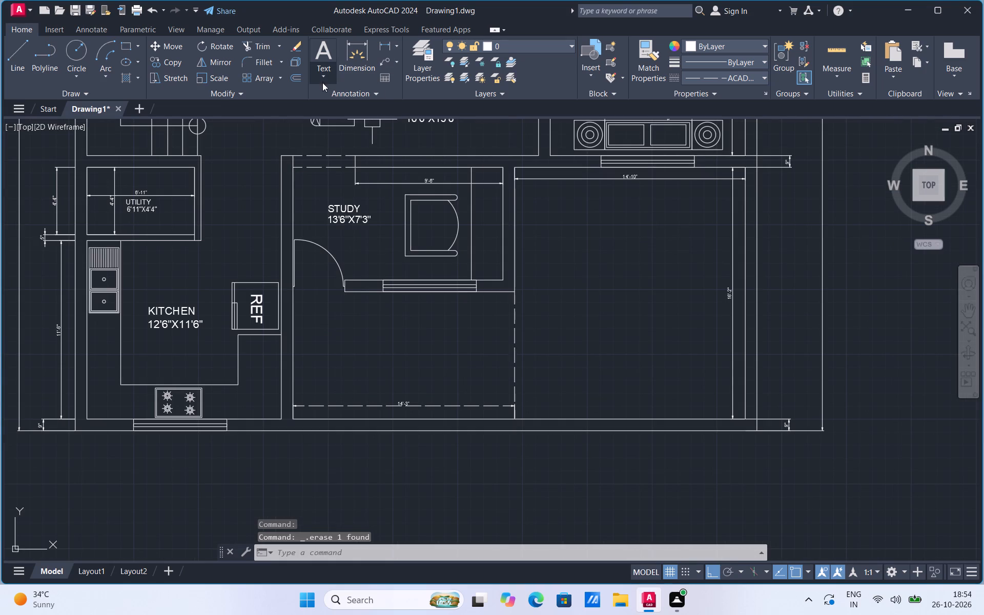
{"action": "left_click", "coordinate": [324, 78]}
{"action": "left_click", "coordinate": [336, 102]}
{"action": "left_click", "coordinate": [350, 330]}
{"action": "left_click", "coordinate": [418, 354]}
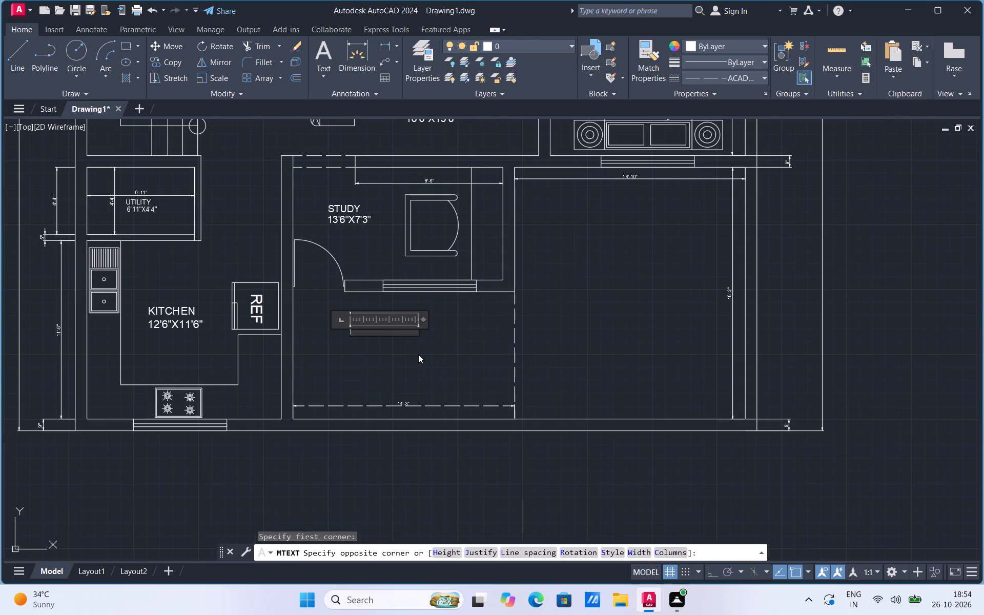
{"action": "type", "text": "ENTRY"}
{"action": "key", "text": "Return"}
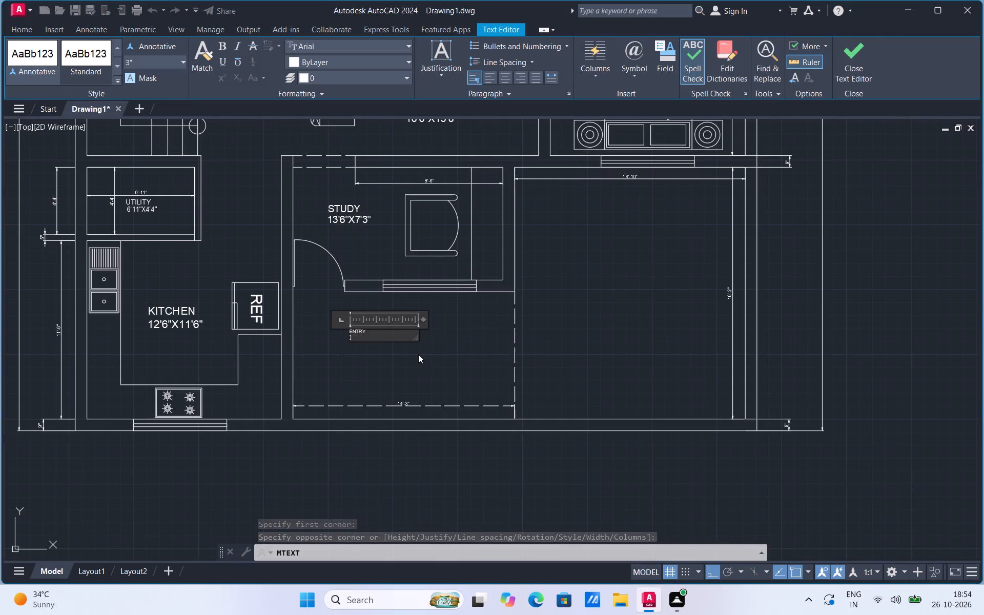
{"action": "type", "text": "14'"}
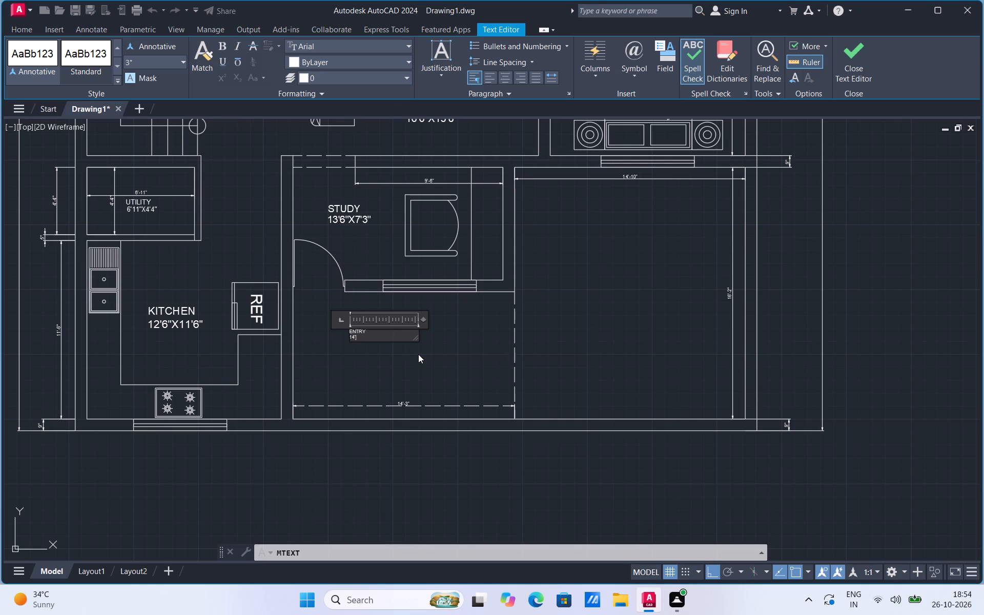
{"action": "key", "text": "3"}
{"action": "key", "text": "shift+colon"}
{"action": "key", "text": "BackSpace"}
{"action": "key", "text": "shift+quotedbl"}
{"action": "type", "text": "X8'2\""}
{"action": "left_click", "coordinate": [398, 364]}
Scale up the ENTRY 14'3"X8'2" label from a base point on the text so it is clearly legible.
{"action": "left_click", "coordinate": [345, 324]}
{"action": "right_click", "coordinate": [345, 324]}
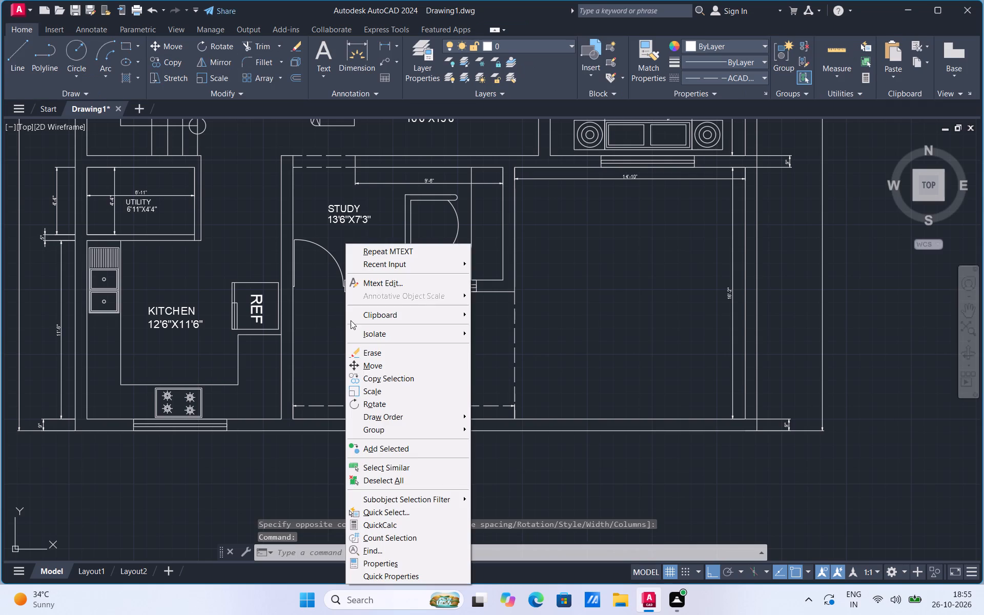
{"action": "left_click", "coordinate": [396, 397]}
{"action": "left_click", "coordinate": [373, 332]}
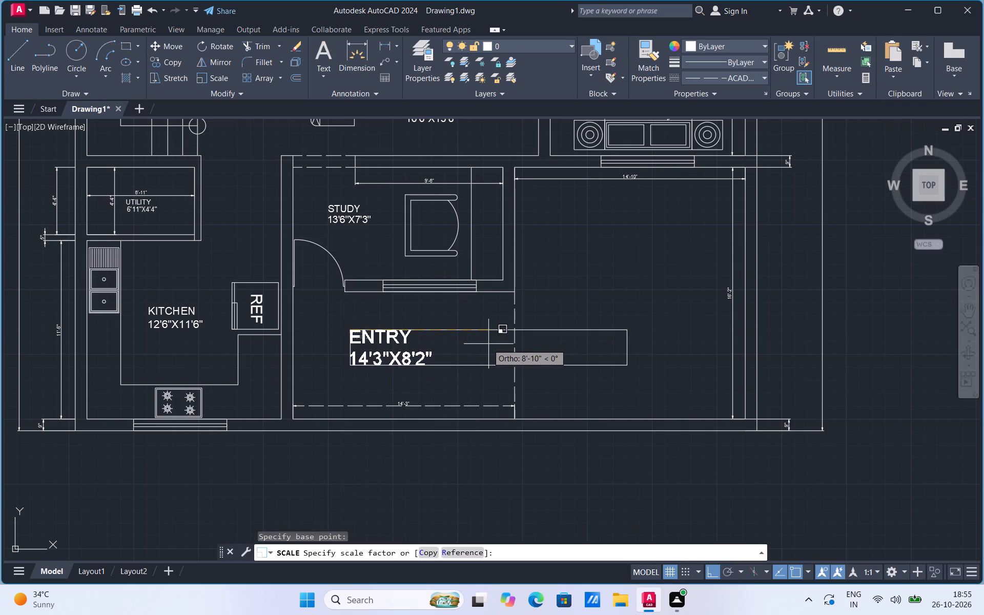
{"action": "left_click", "coordinate": [488, 344]}
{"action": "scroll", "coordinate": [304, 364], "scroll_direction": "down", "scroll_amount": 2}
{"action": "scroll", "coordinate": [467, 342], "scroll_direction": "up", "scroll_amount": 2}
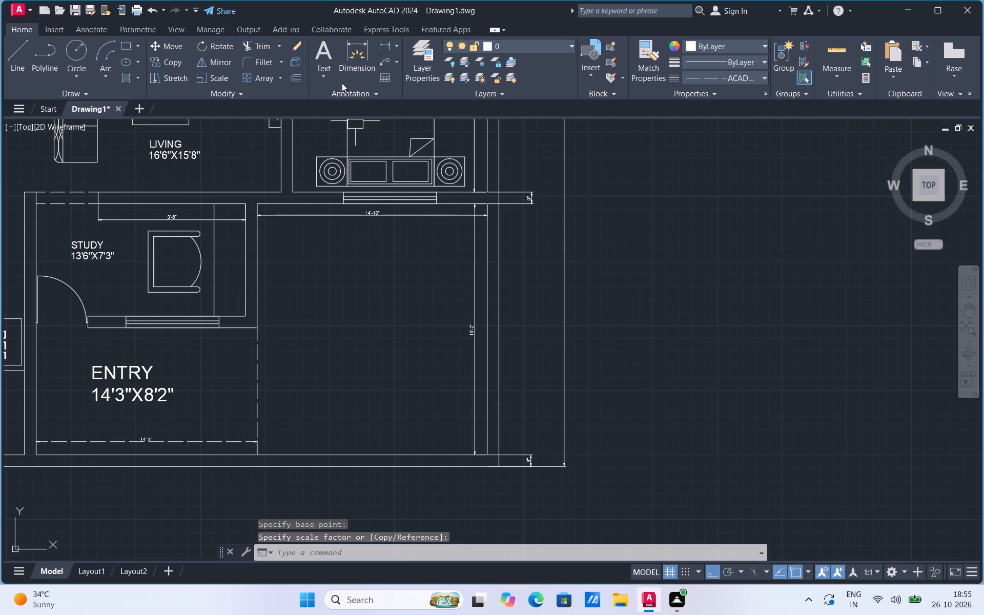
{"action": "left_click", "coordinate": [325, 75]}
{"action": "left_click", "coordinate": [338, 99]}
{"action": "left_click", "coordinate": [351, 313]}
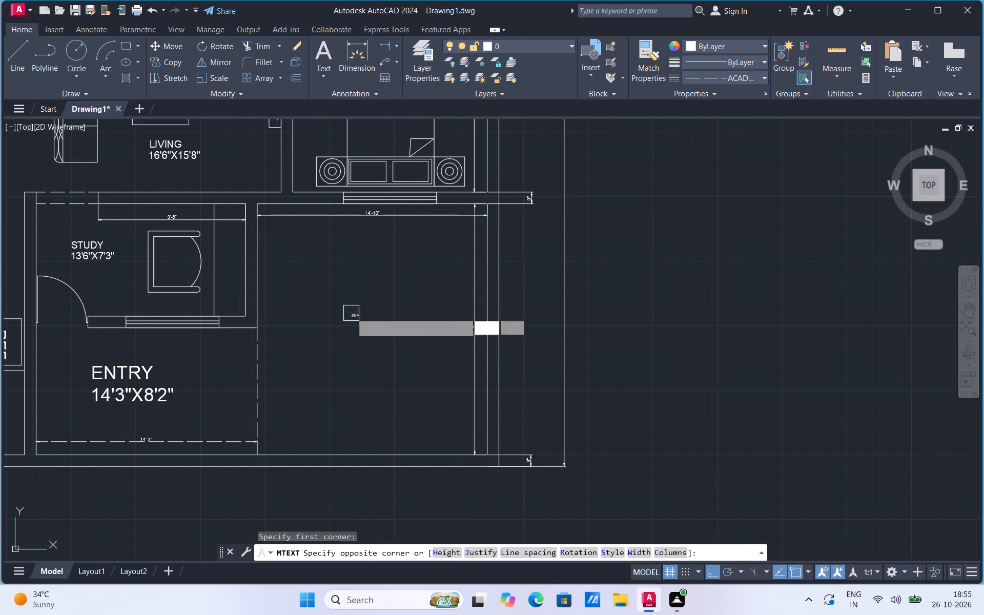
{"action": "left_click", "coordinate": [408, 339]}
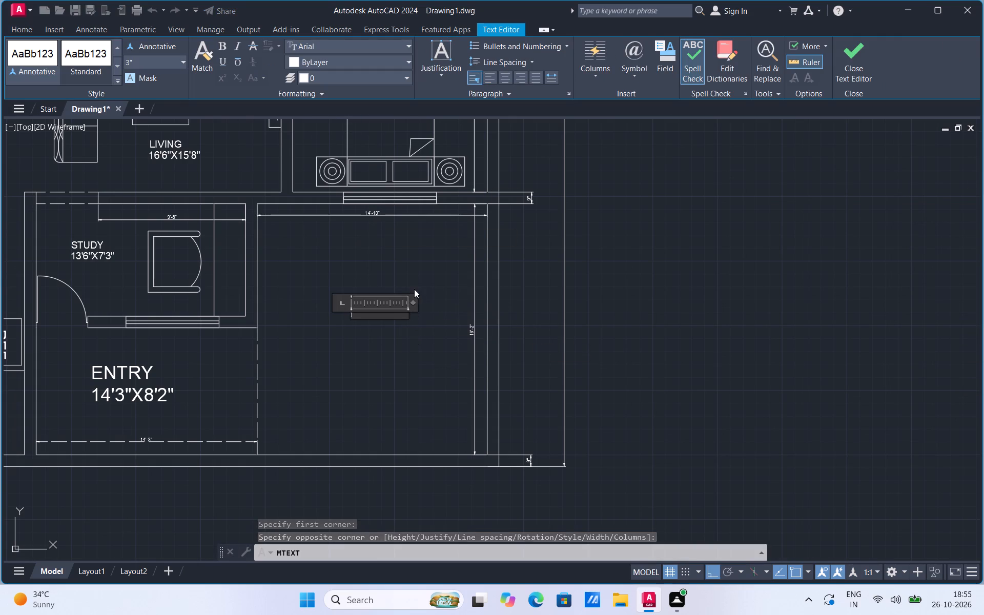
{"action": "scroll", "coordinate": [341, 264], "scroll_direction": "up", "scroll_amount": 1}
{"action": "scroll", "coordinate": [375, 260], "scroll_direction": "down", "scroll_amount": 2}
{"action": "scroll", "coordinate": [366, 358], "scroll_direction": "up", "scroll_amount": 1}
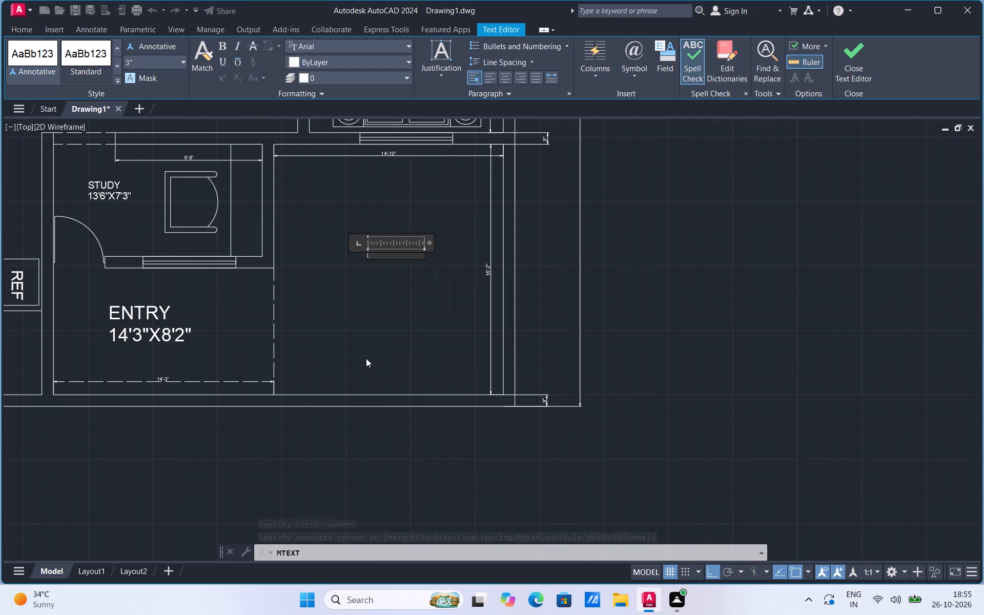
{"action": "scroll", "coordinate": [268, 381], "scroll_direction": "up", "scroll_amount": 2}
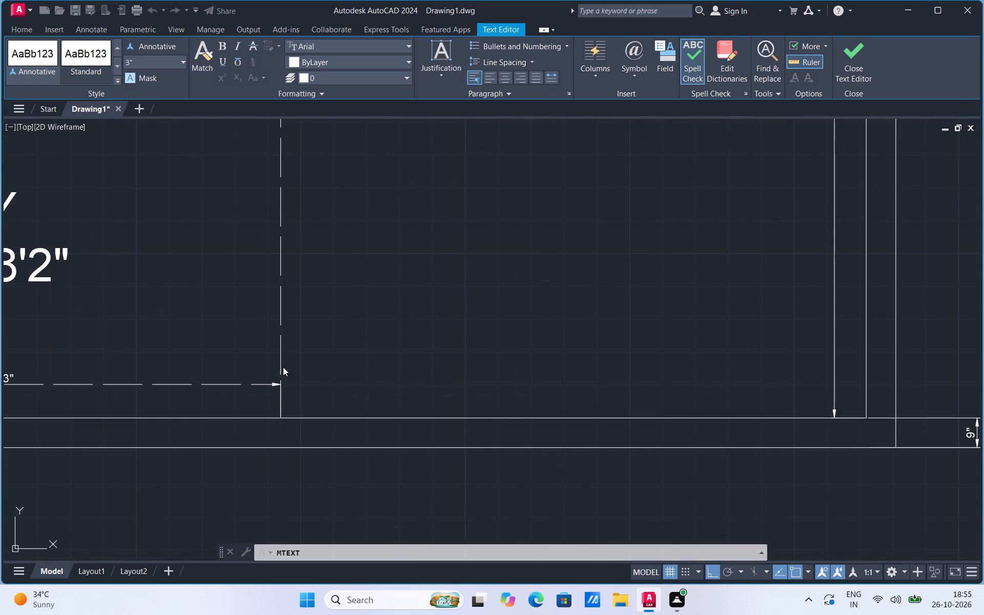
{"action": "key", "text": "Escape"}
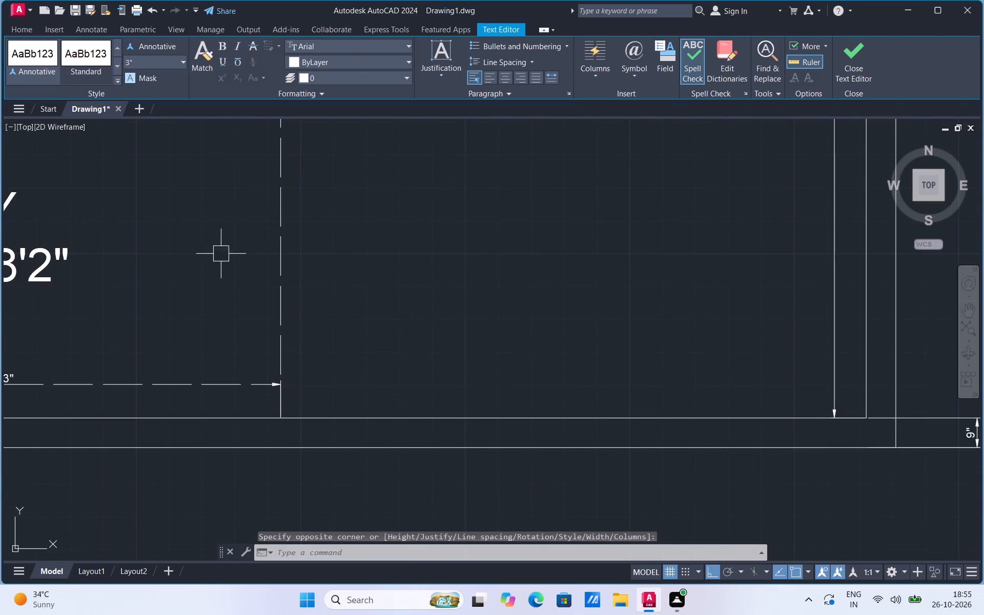
Draw a vertical line about 9" long across the outer south wall at the lower end of the entry's dashed line.
{"action": "left_click", "coordinate": [18, 75]}
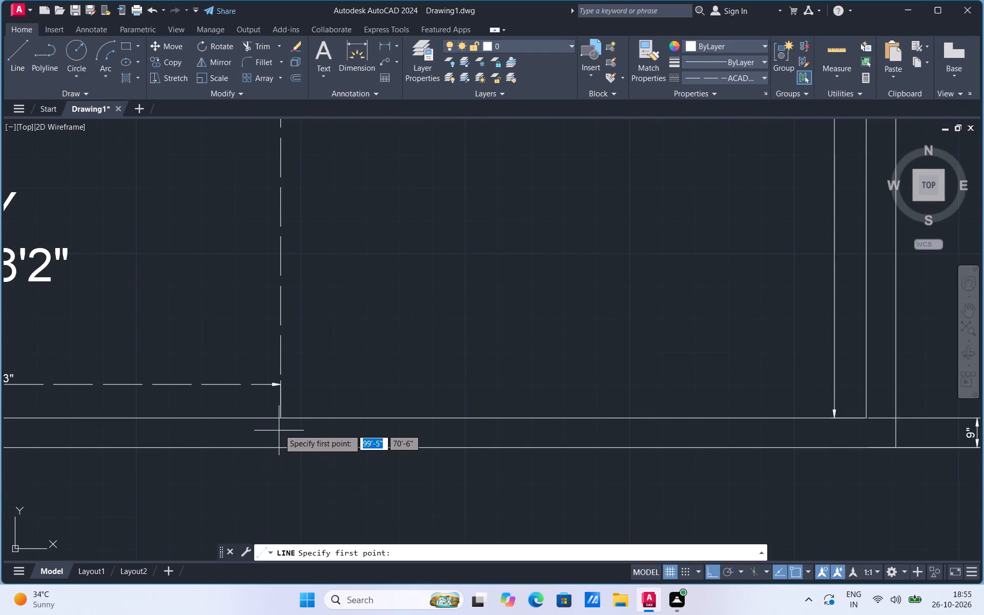
{"action": "left_click", "coordinate": [279, 420]}
{"action": "left_click", "coordinate": [280, 446]}
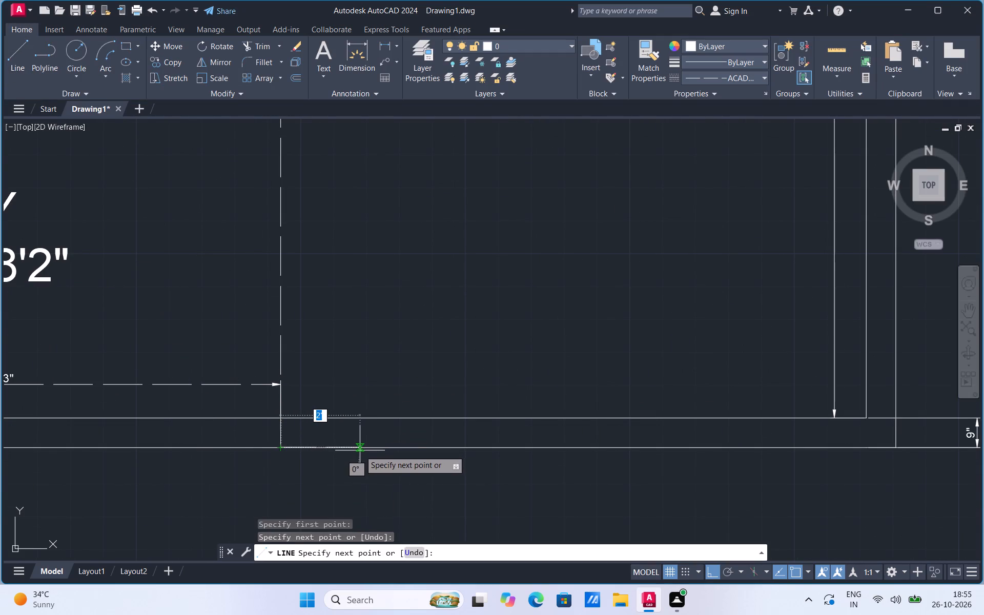
{"action": "key", "text": "Escape"}
Extend the inner face line of the east wall to the outer face of the south wall.
{"action": "scroll", "coordinate": [415, 485], "scroll_direction": "down", "scroll_amount": 1}
{"action": "type", "text": "EX"}
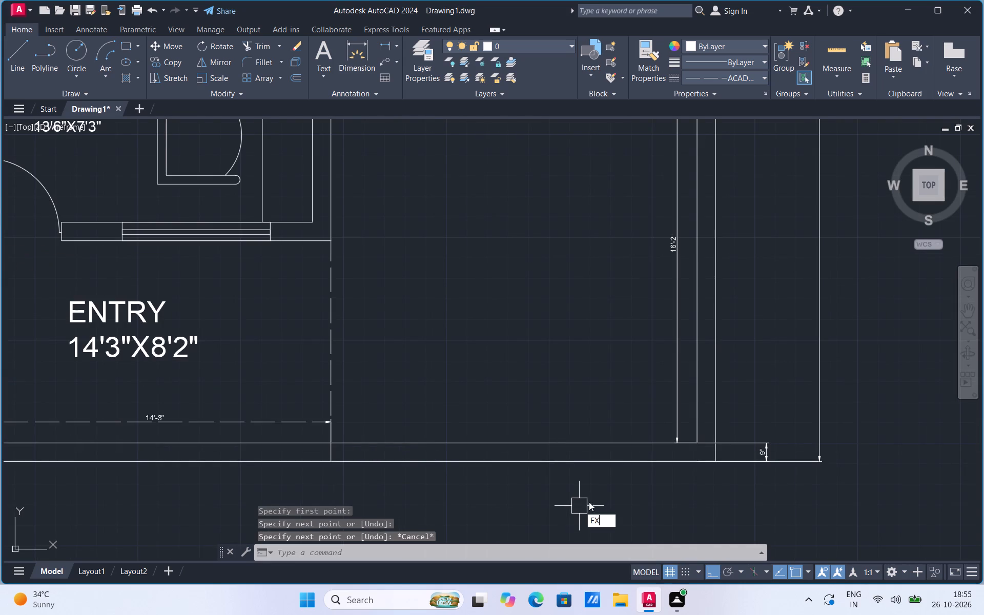
{"action": "left_click", "coordinate": [622, 437]}
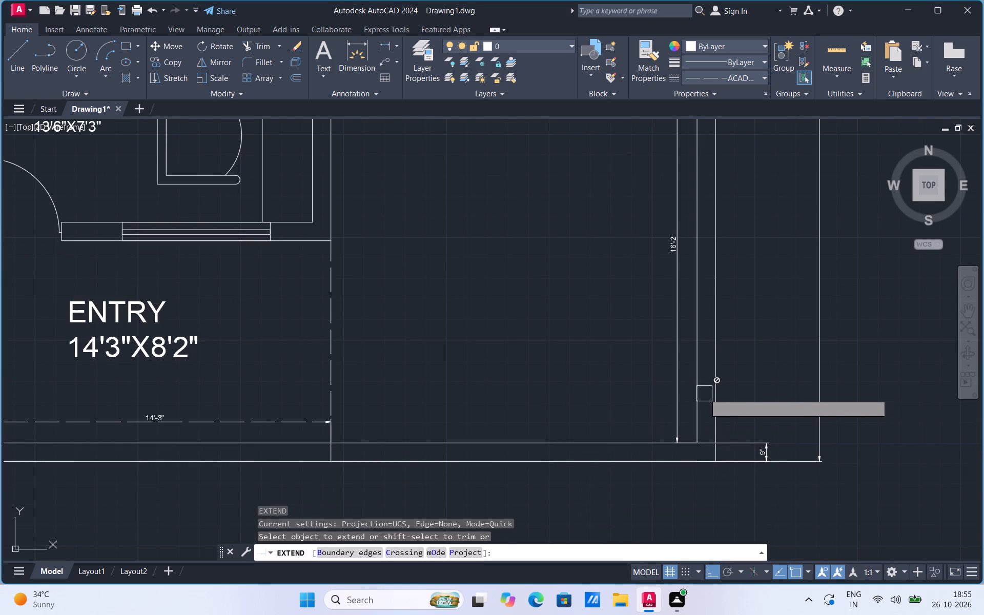
{"action": "left_click", "coordinate": [700, 396]}
Trim the south wall's inner face line between the entry's dashed line and the east wall.
{"action": "left_click", "coordinate": [261, 48]}
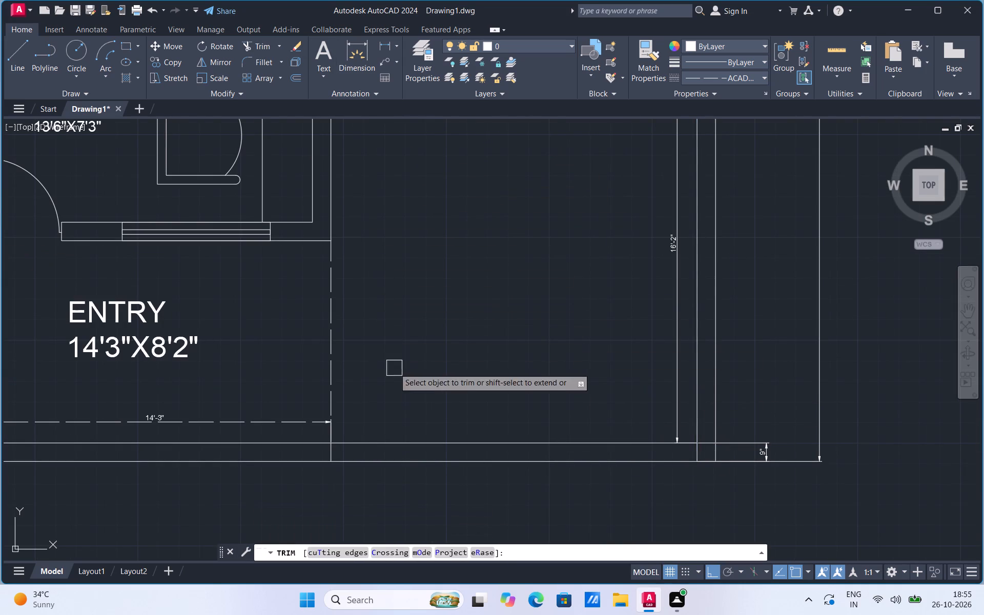
{"action": "left_click", "coordinate": [398, 438]}
Remove the 16'-2" depth dimension and the 9" south wall thickness dimension beside the space east of the entry.
{"action": "scroll", "coordinate": [479, 436], "scroll_direction": "down", "scroll_amount": 1}
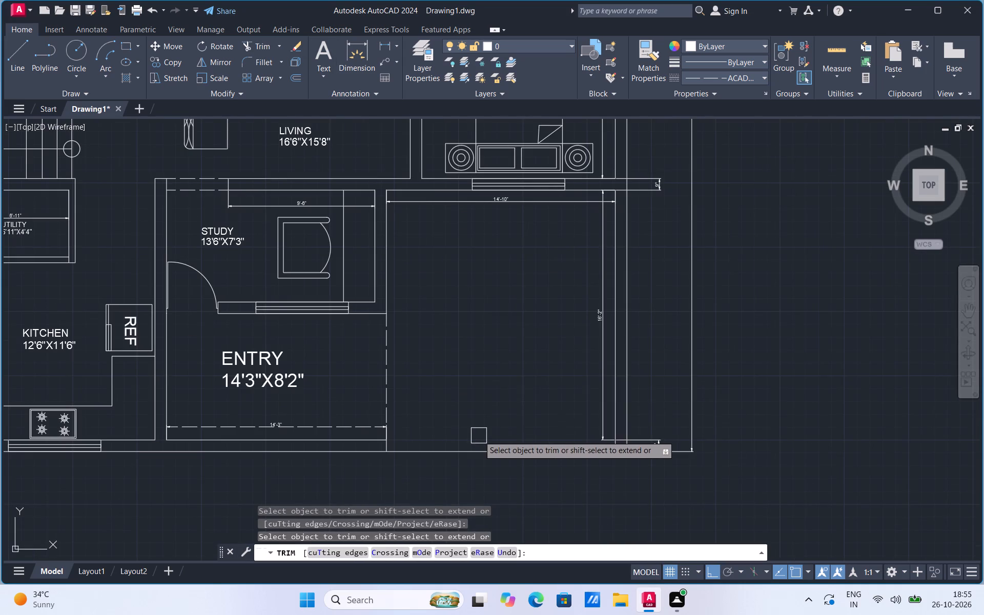
{"action": "left_click", "coordinate": [600, 341]}
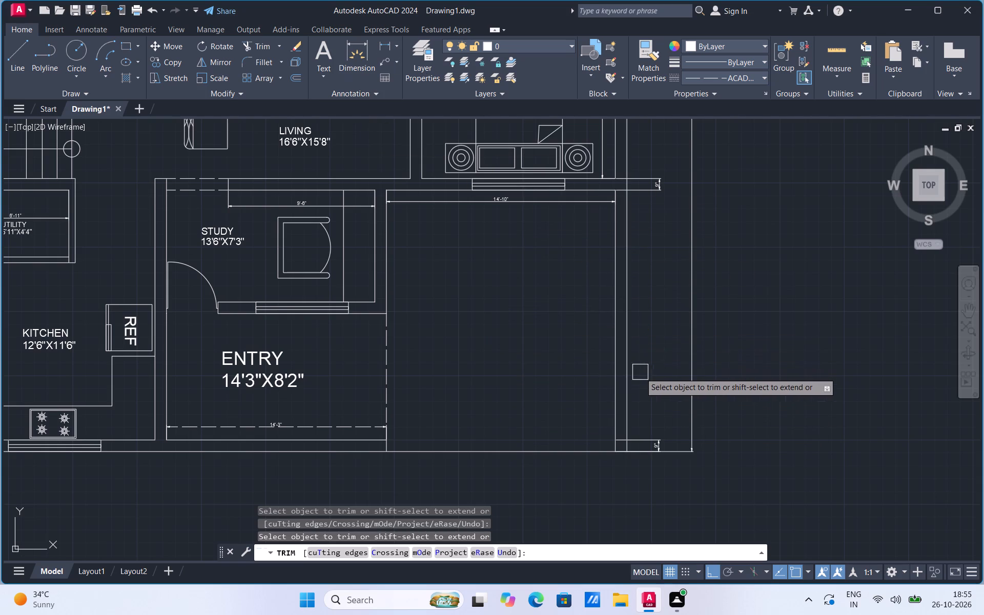
{"action": "scroll", "coordinate": [641, 400], "scroll_direction": "up", "scroll_amount": 2}
{"action": "left_click", "coordinate": [663, 497]}
{"action": "scroll", "coordinate": [639, 418], "scroll_direction": "down", "scroll_amount": 2}
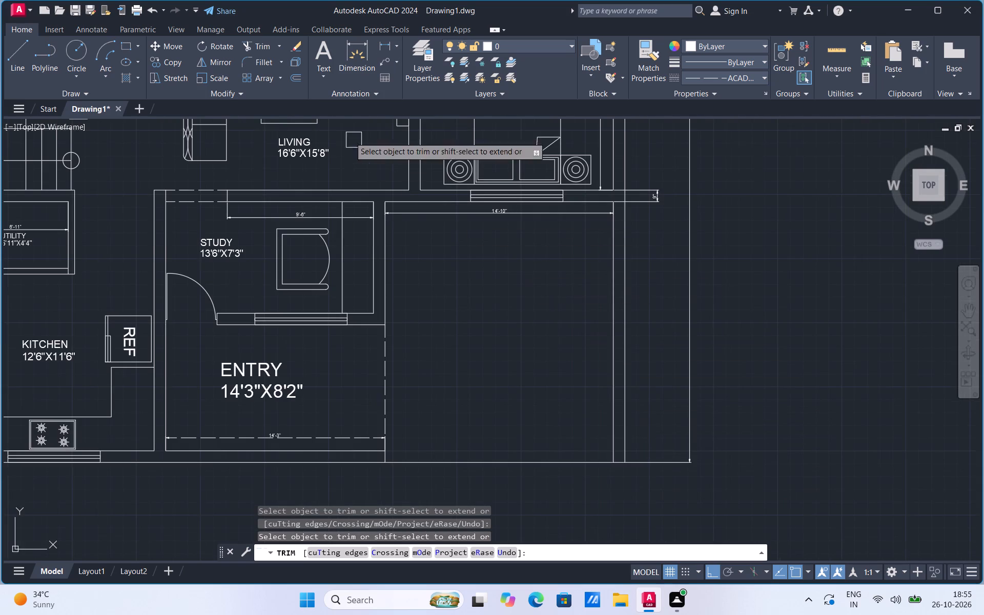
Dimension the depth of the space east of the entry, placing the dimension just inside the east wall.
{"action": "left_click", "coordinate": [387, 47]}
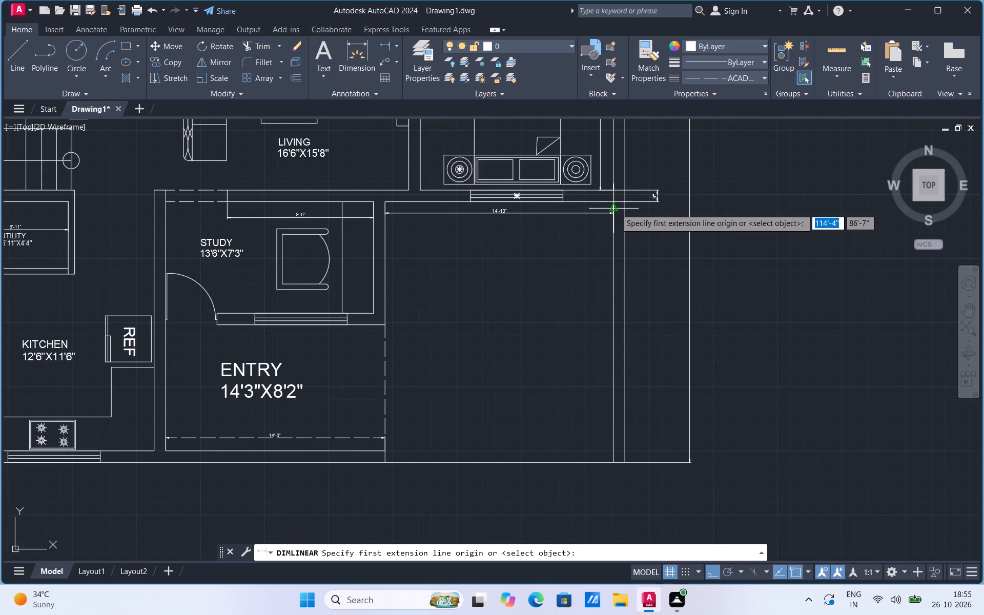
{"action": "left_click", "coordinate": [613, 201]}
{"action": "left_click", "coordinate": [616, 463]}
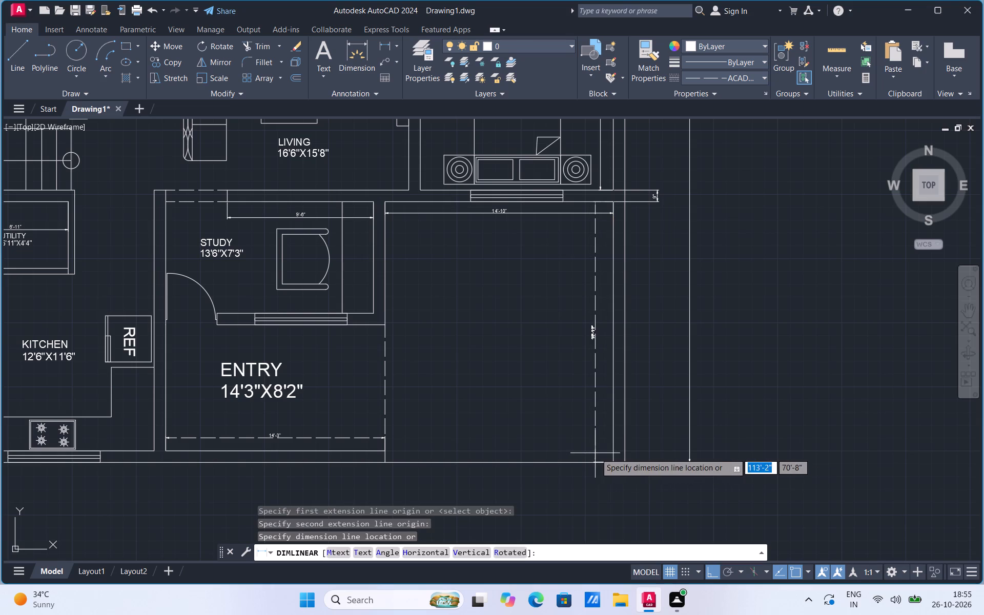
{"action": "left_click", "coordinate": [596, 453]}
Add a multiline text label reading PORCH with 16'7"X14'10" below it in the space east of the entry.
{"action": "scroll", "coordinate": [601, 340], "scroll_direction": "up", "scroll_amount": 1}
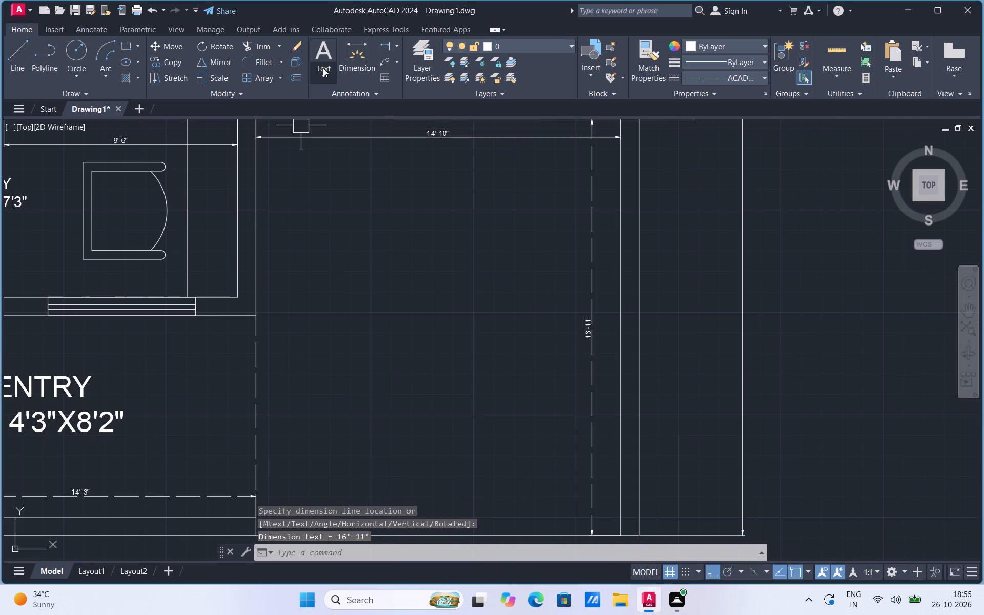
{"action": "left_click", "coordinate": [320, 77]}
{"action": "left_click", "coordinate": [333, 94]}
{"action": "left_click", "coordinate": [349, 260]}
{"action": "left_click", "coordinate": [477, 327]}
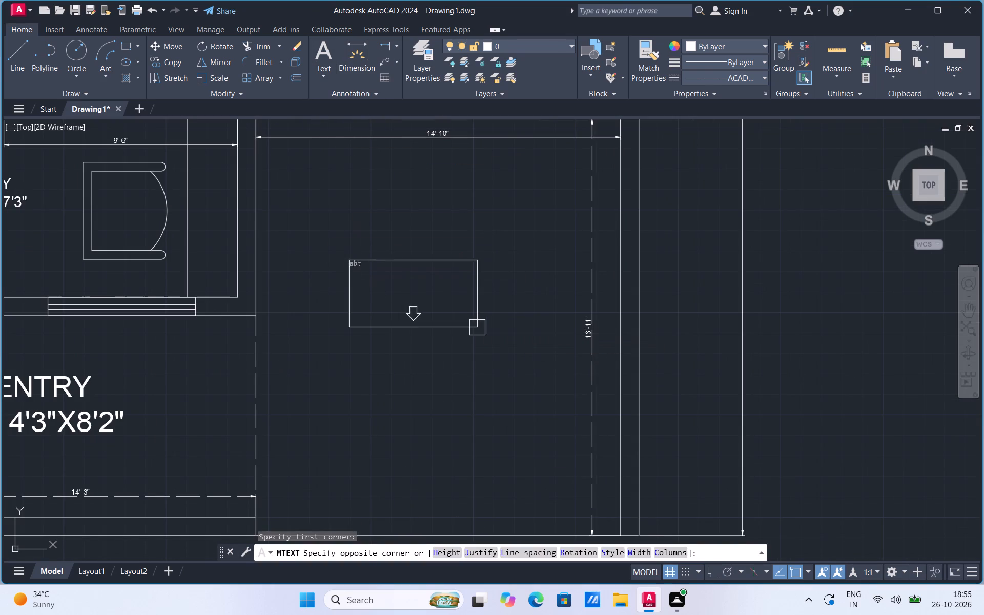
{"action": "type", "text": "PORCH"}
{"action": "key", "text": "Return"}
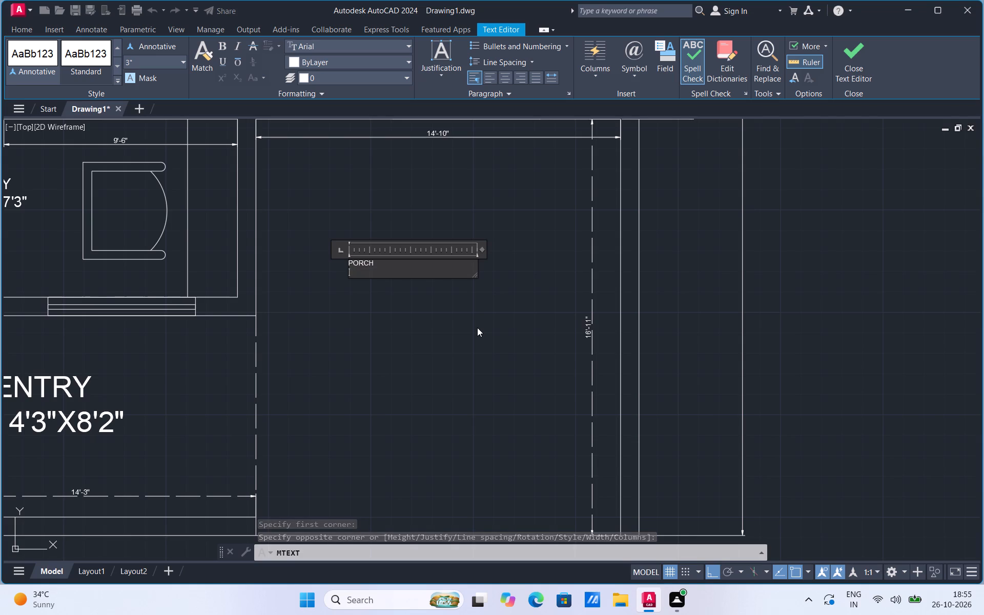
{"action": "key", "text": "1"}
{"action": "type", "text": "6'"}
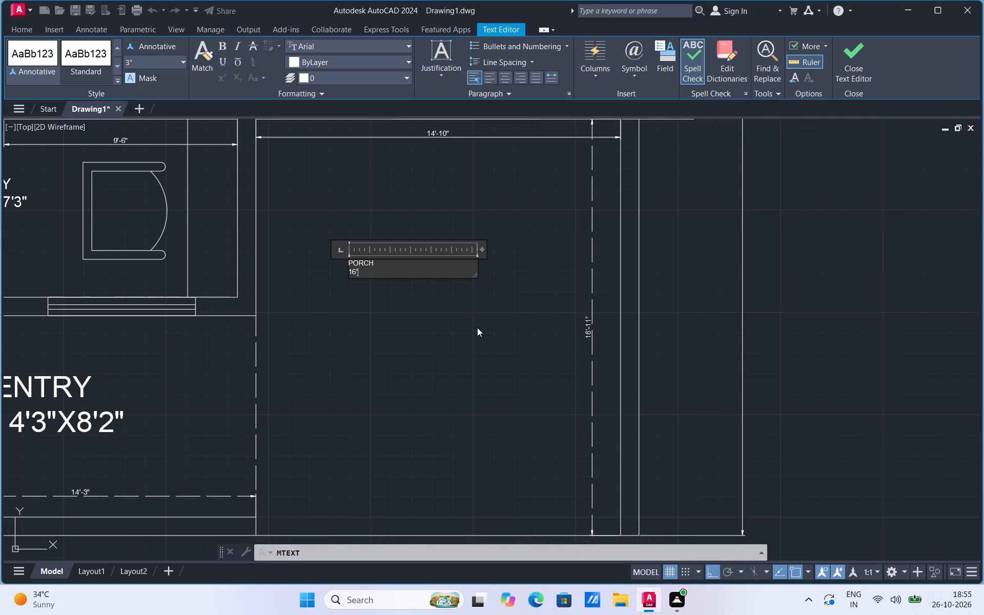
{"action": "key", "text": "7"}
{"action": "type", "text": "\"X"}
{"action": "type", "text": "14'10\""}
{"action": "left_click", "coordinate": [433, 324]}
Scale the PORCH label up to about three times its size.
{"action": "left_click", "coordinate": [368, 274]}
{"action": "right_click", "coordinate": [368, 274]}
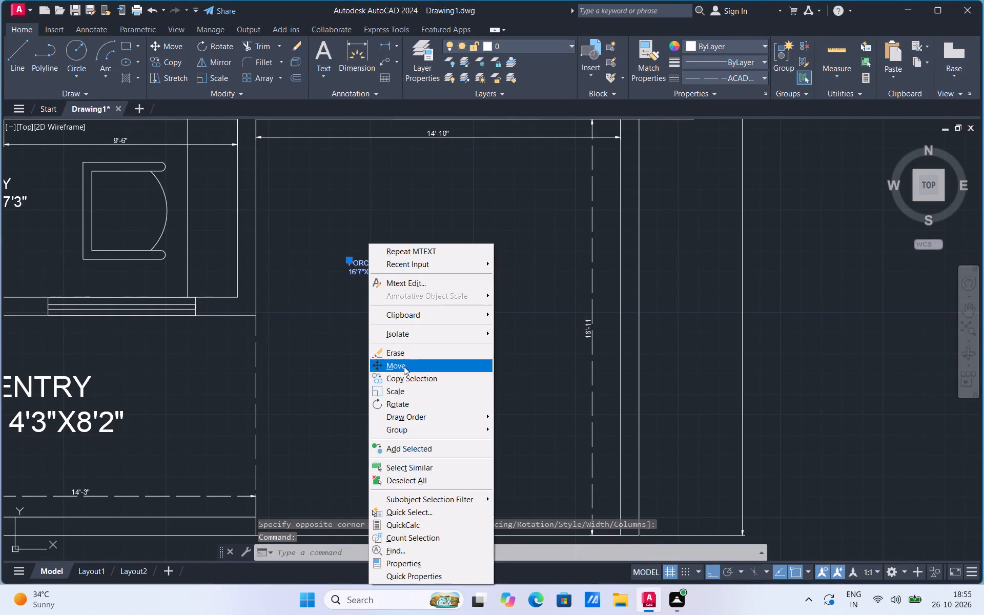
{"action": "left_click", "coordinate": [403, 389]}
{"action": "left_click", "coordinate": [383, 272]}
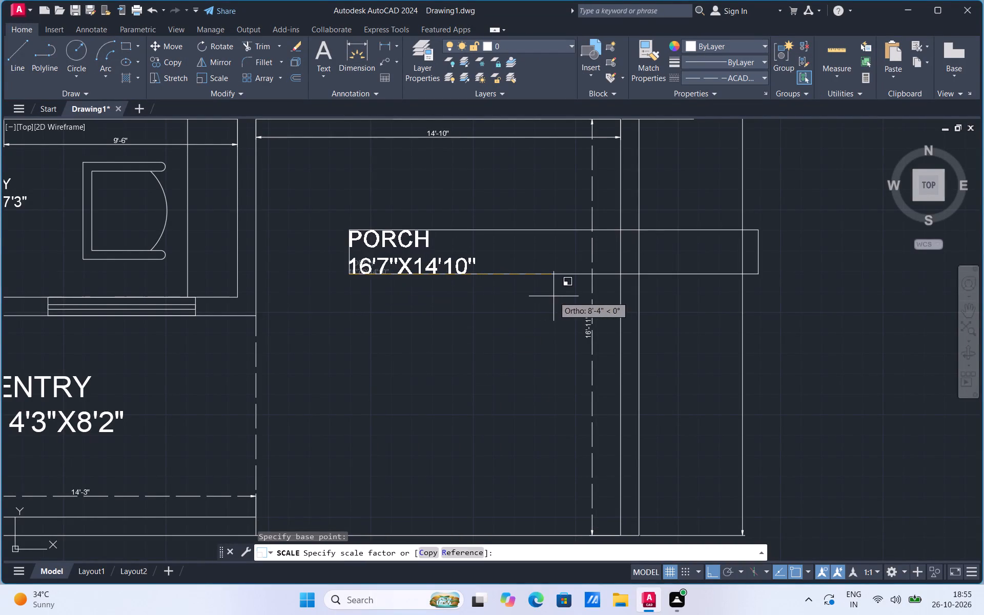
{"action": "left_click", "coordinate": [554, 296]}
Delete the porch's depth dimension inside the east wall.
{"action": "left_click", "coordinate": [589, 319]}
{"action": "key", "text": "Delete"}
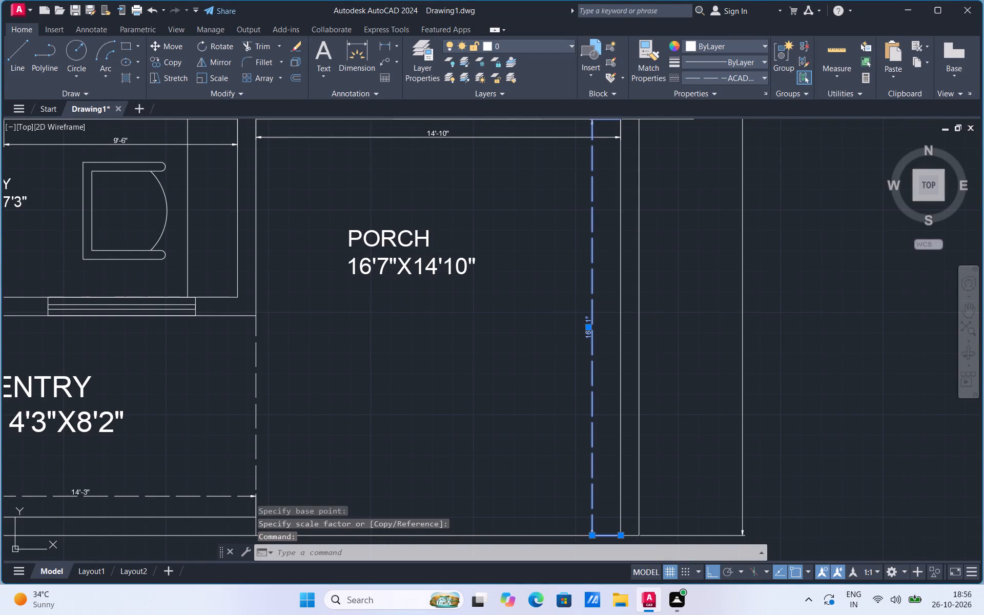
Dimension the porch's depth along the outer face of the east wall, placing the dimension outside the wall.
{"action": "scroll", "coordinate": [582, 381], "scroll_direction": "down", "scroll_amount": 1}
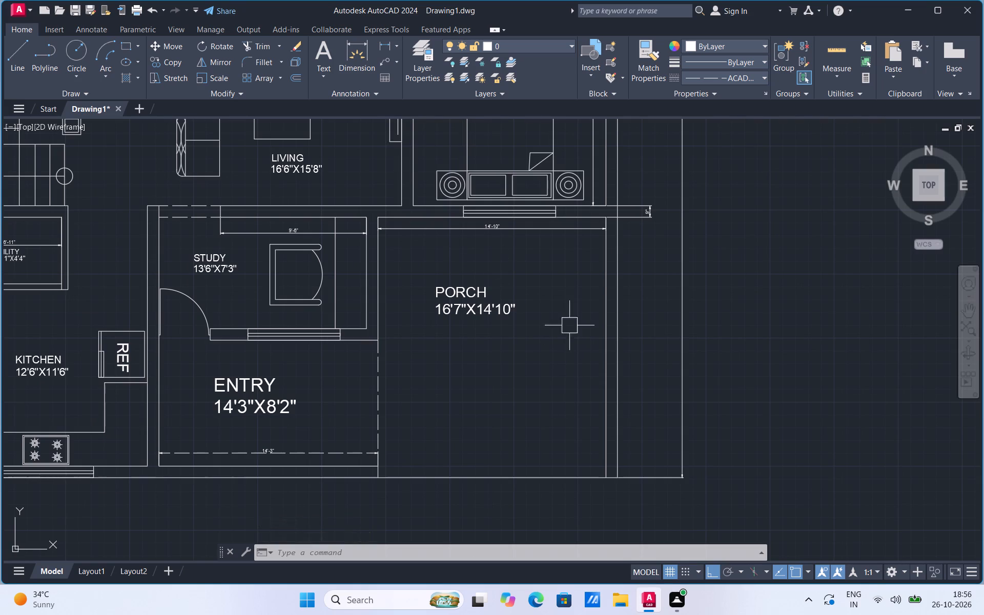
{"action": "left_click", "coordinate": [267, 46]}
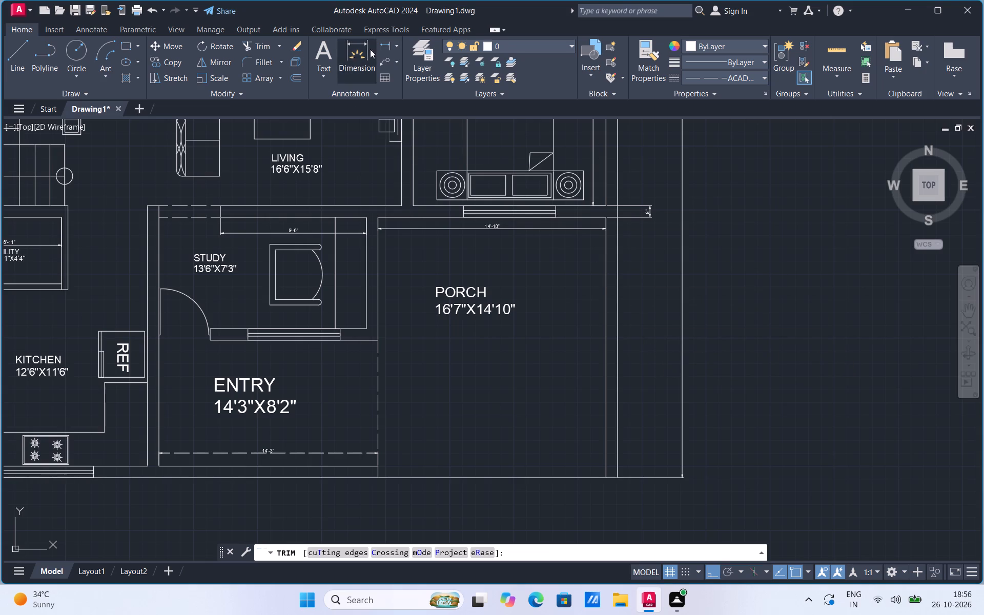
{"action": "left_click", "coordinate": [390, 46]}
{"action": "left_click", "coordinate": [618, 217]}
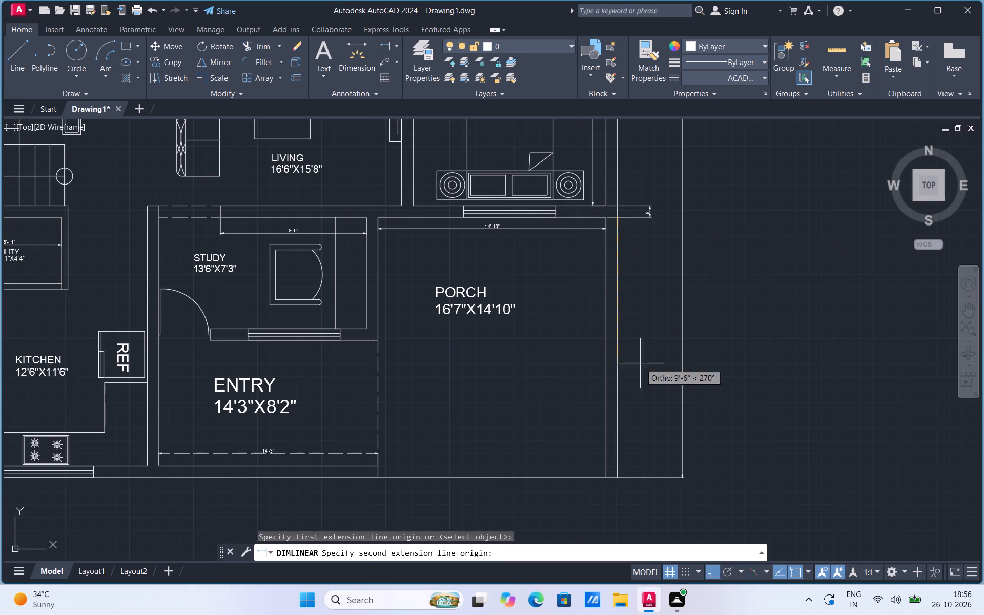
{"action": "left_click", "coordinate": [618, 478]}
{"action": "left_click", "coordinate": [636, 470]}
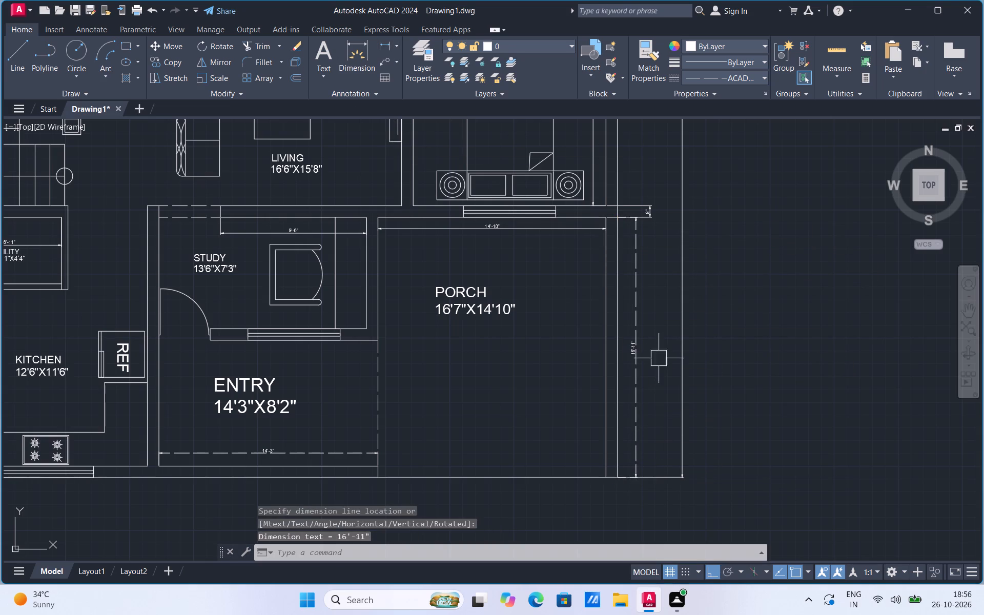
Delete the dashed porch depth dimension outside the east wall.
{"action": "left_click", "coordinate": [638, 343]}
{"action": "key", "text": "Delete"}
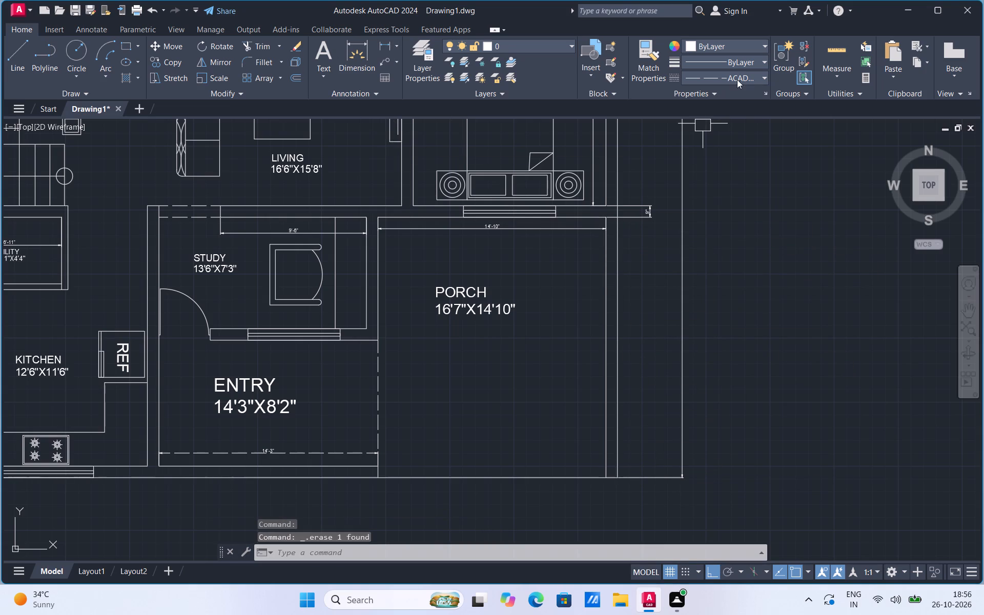
Set the current linetype to ByLayer.
{"action": "left_click", "coordinate": [762, 77]}
{"action": "left_click", "coordinate": [717, 93]}
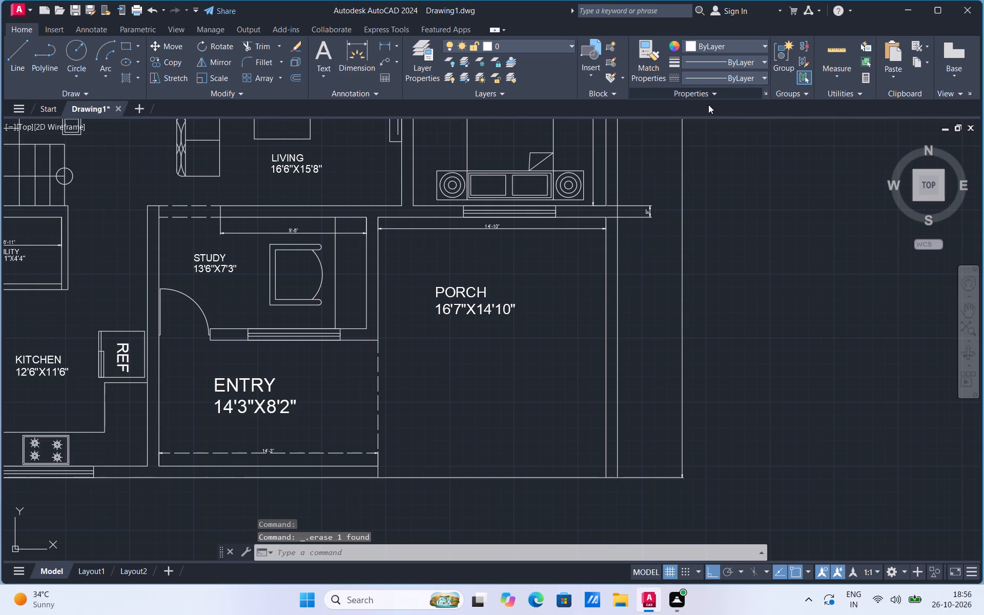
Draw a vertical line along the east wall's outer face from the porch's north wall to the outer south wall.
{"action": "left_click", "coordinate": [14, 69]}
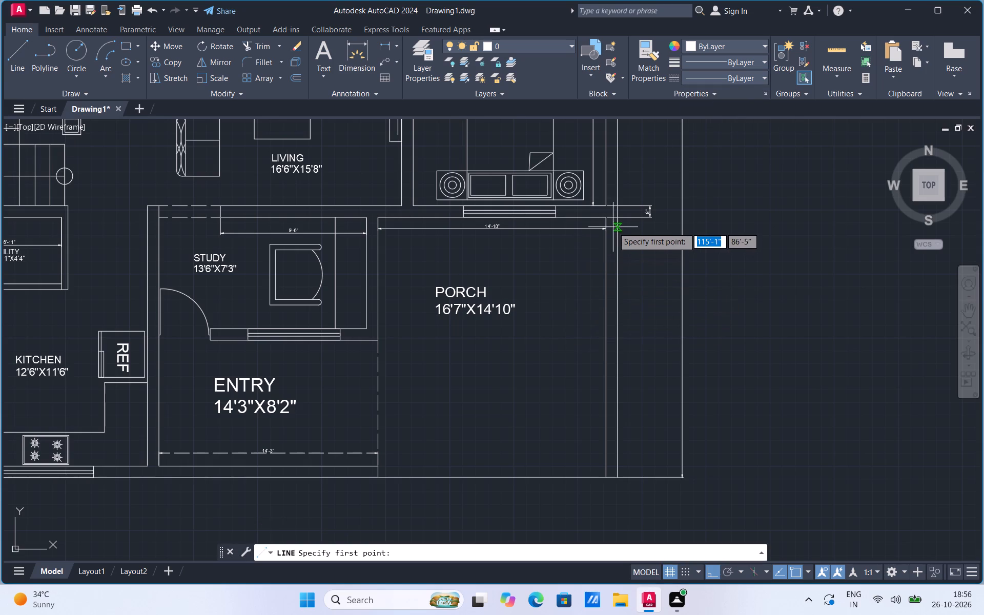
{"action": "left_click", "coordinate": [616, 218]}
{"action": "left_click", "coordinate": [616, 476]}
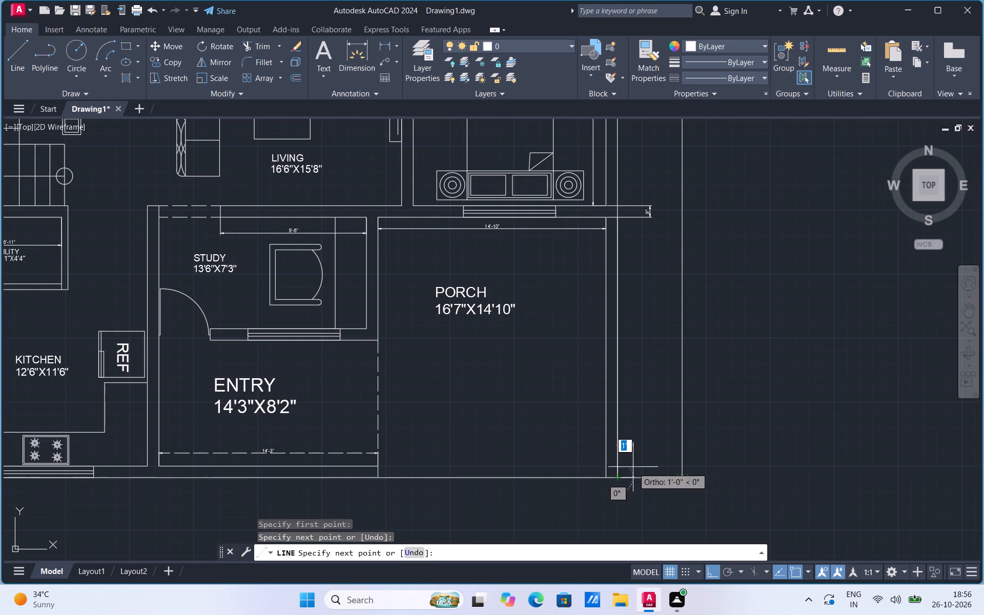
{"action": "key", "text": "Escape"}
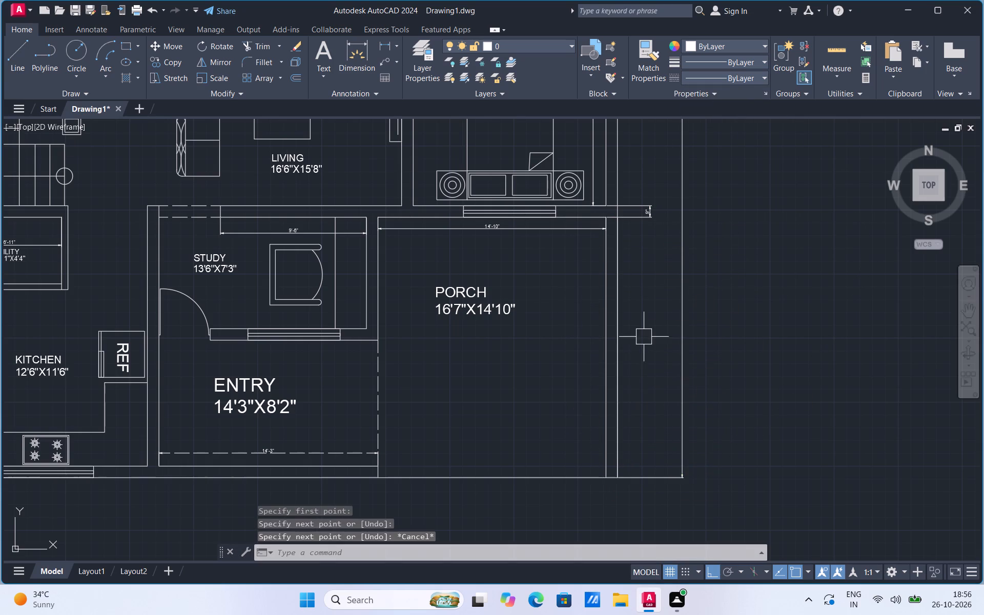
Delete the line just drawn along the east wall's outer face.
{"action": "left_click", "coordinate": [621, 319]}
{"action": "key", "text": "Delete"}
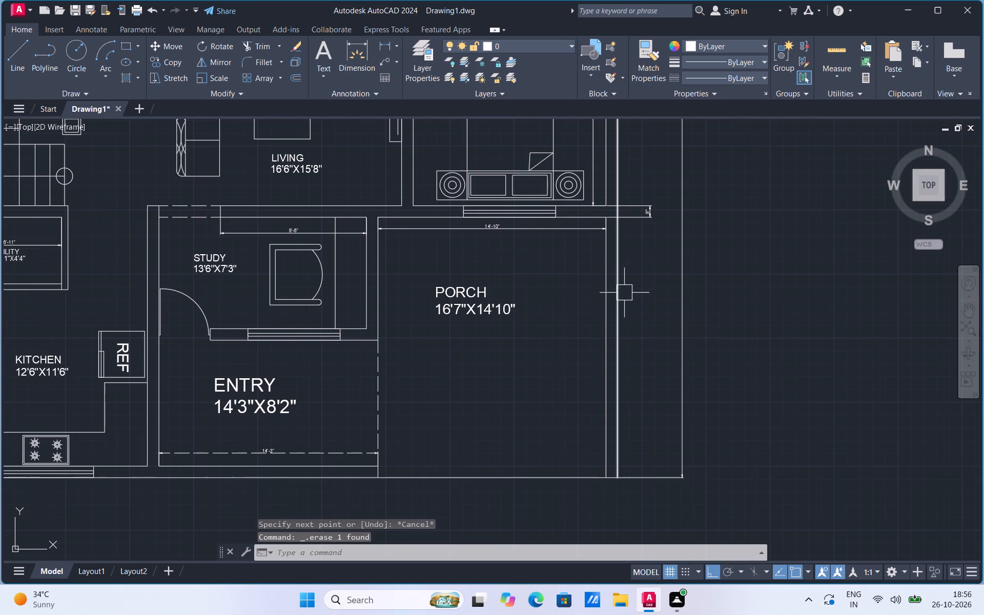
Dimension the porch's depth with a solid linear dimension placed just outside the east wall.
{"action": "left_click", "coordinate": [384, 44]}
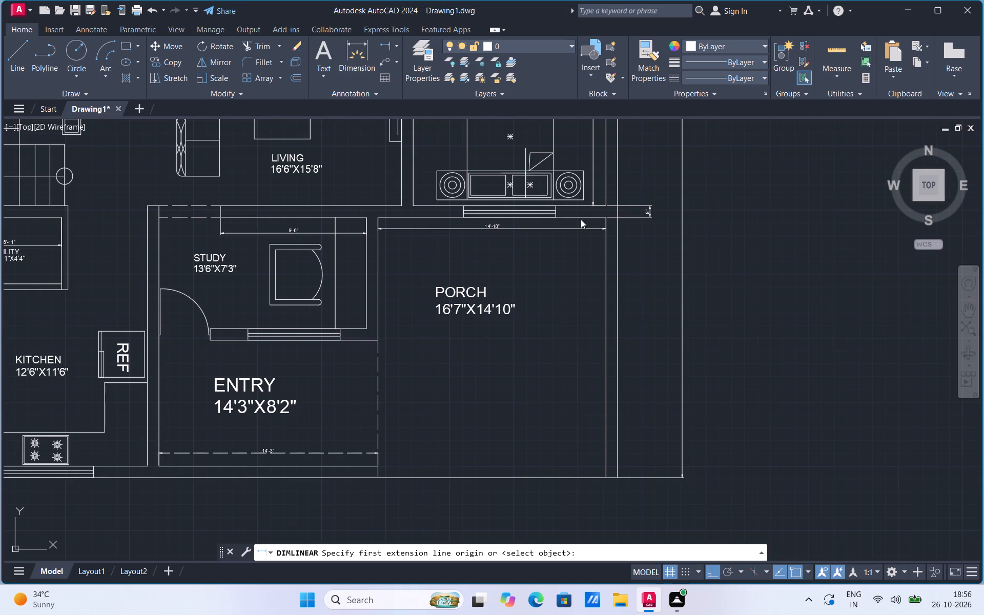
{"action": "scroll", "coordinate": [629, 228], "scroll_direction": "up", "scroll_amount": 1}
{"action": "left_click", "coordinate": [611, 209]}
{"action": "scroll", "coordinate": [611, 209], "scroll_direction": "down", "scroll_amount": 2}
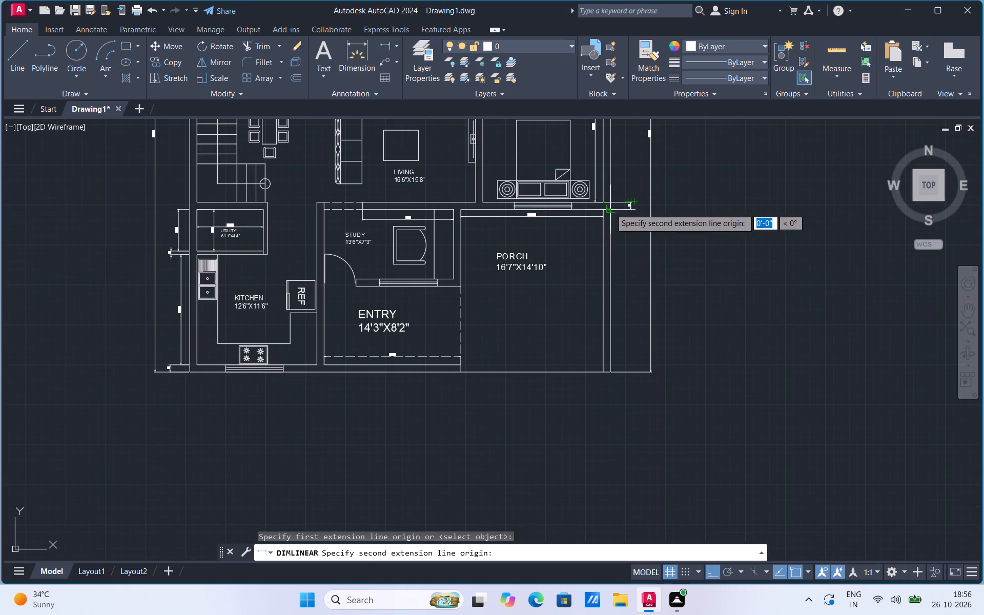
{"action": "left_click", "coordinate": [612, 374]}
{"action": "left_click", "coordinate": [621, 369]}
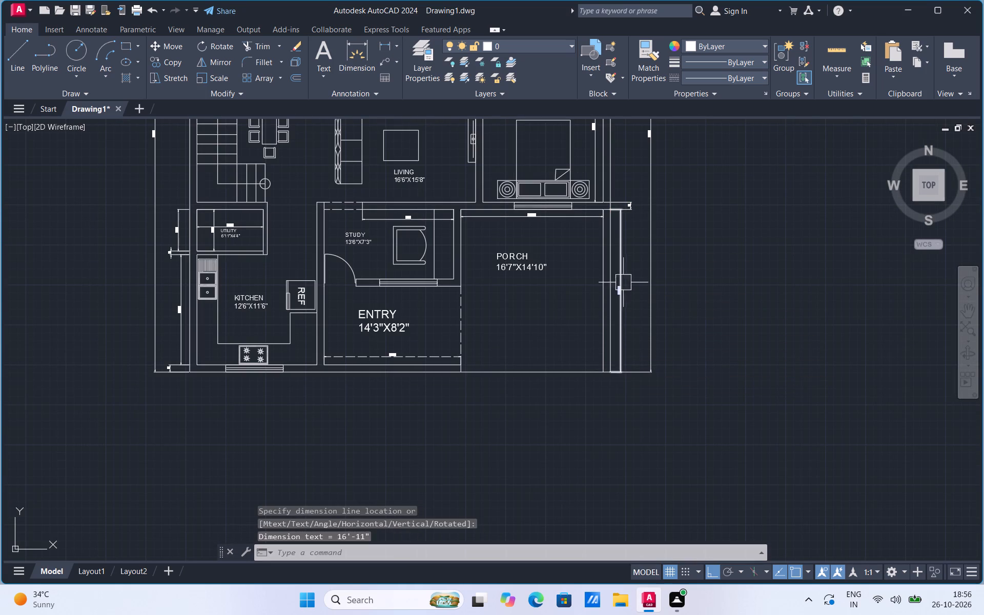
Dimension the depth of the 15'8"X12'7" bedroom with a linear dimension placed just outside the east wall.
{"action": "scroll", "coordinate": [623, 279], "scroll_direction": "up", "scroll_amount": 3}
{"action": "scroll", "coordinate": [561, 413], "scroll_direction": "down", "scroll_amount": 3}
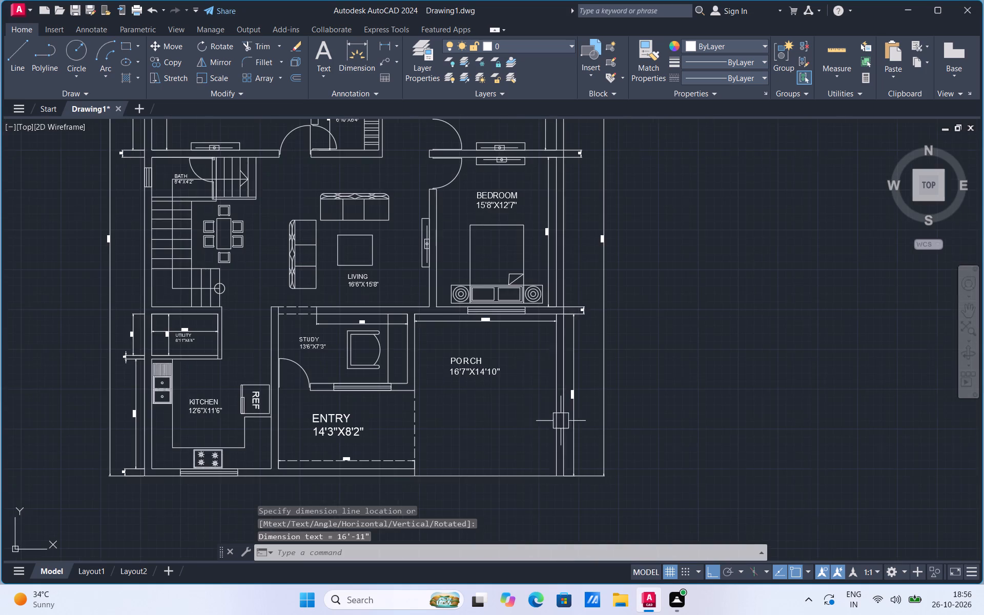
{"action": "scroll", "coordinate": [594, 175], "scroll_direction": "up", "scroll_amount": 2}
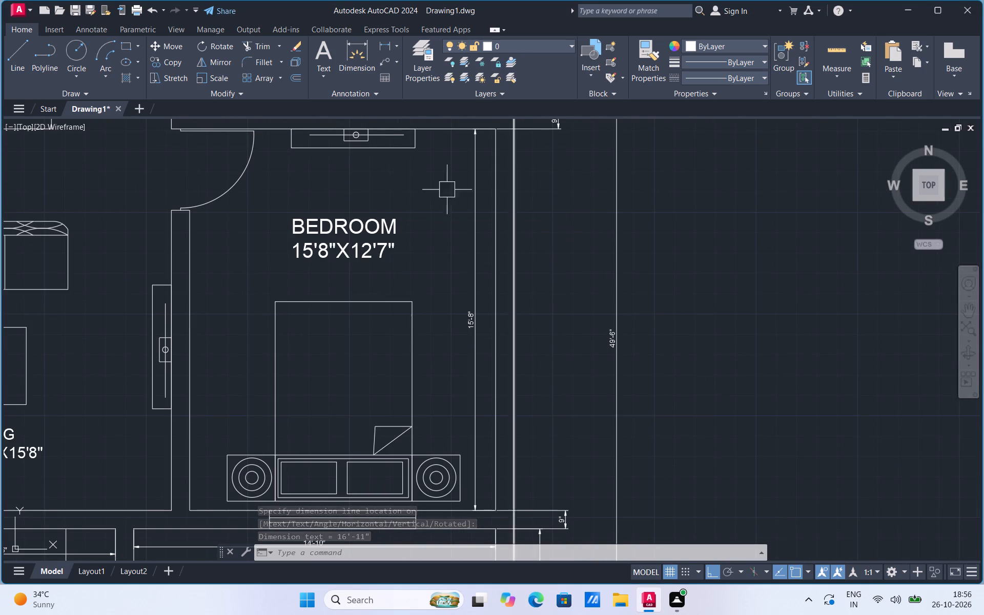
{"action": "left_click", "coordinate": [381, 47]}
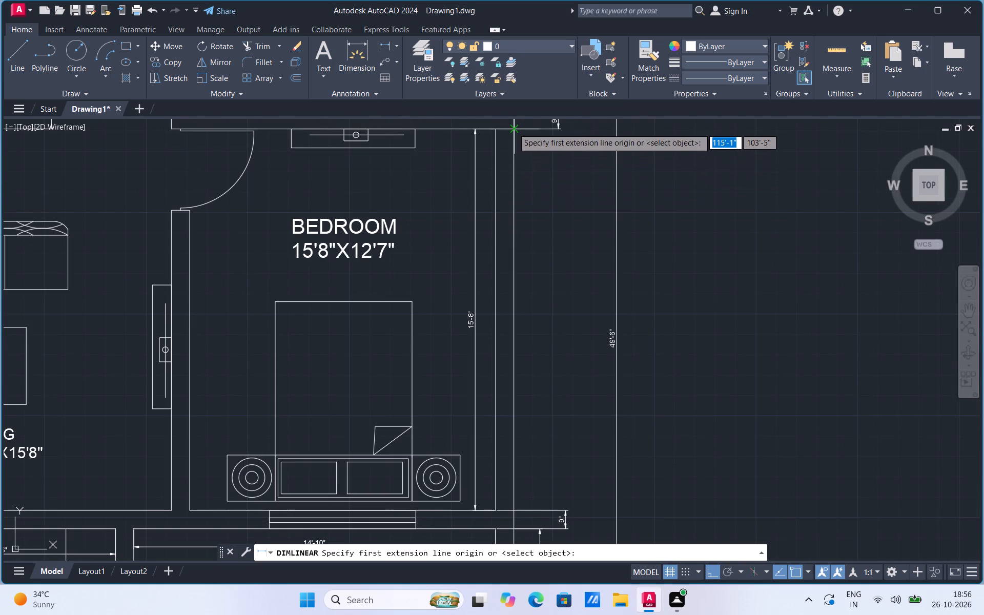
{"action": "left_click", "coordinate": [513, 127]}
{"action": "left_click", "coordinate": [517, 510]}
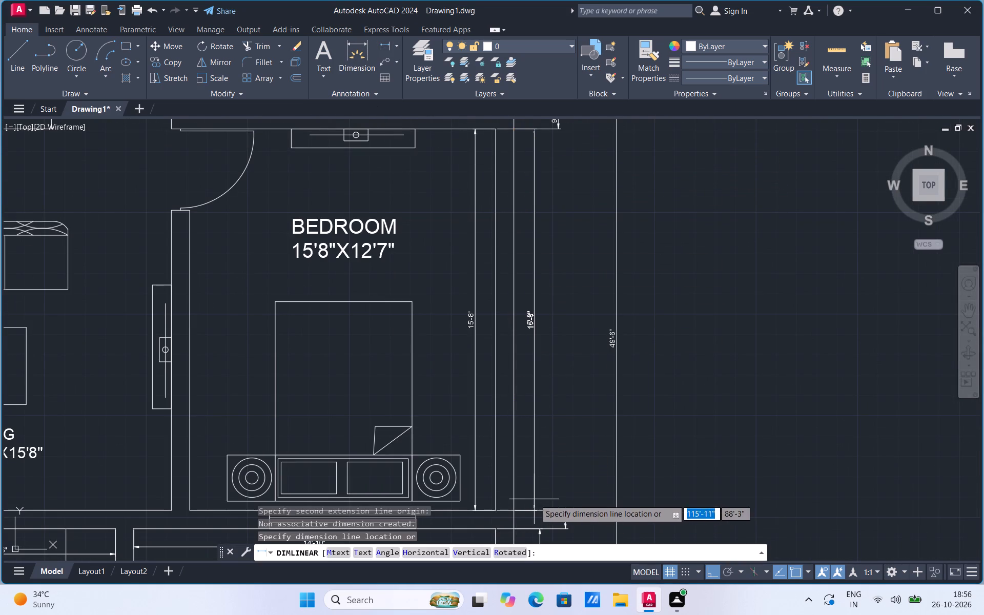
{"action": "left_click", "coordinate": [537, 498]}
Delete the 15'-8" depth dimension inside the bedroom north of the porch and the 14'-8" and 12'-7" dimensions inside the northeast bedroom.
{"action": "left_click", "coordinate": [469, 334]}
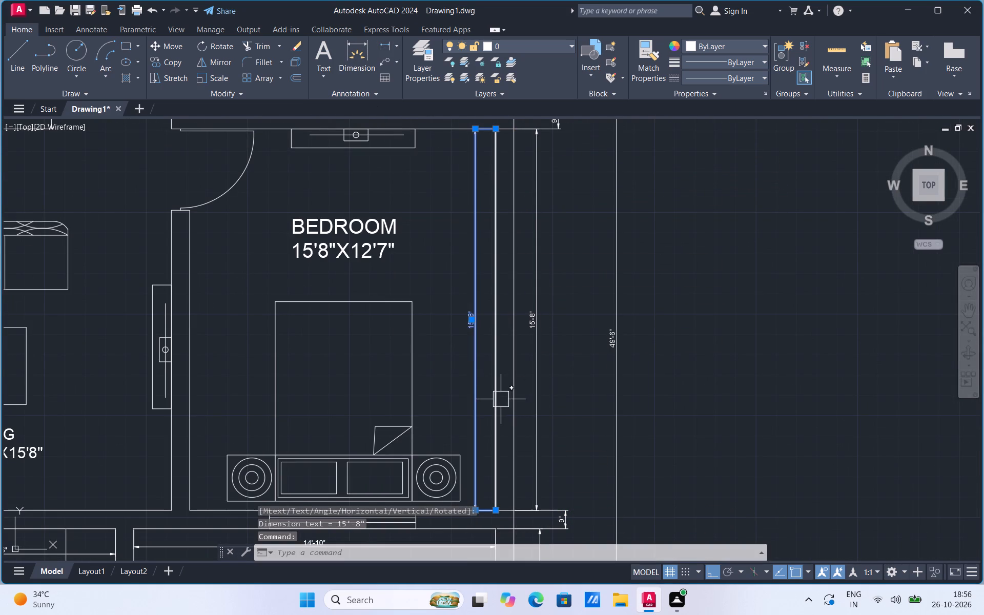
{"action": "key", "text": "Delete"}
{"action": "scroll", "coordinate": [528, 449], "scroll_direction": "down", "scroll_amount": 2}
{"action": "scroll", "coordinate": [517, 228], "scroll_direction": "up", "scroll_amount": 2}
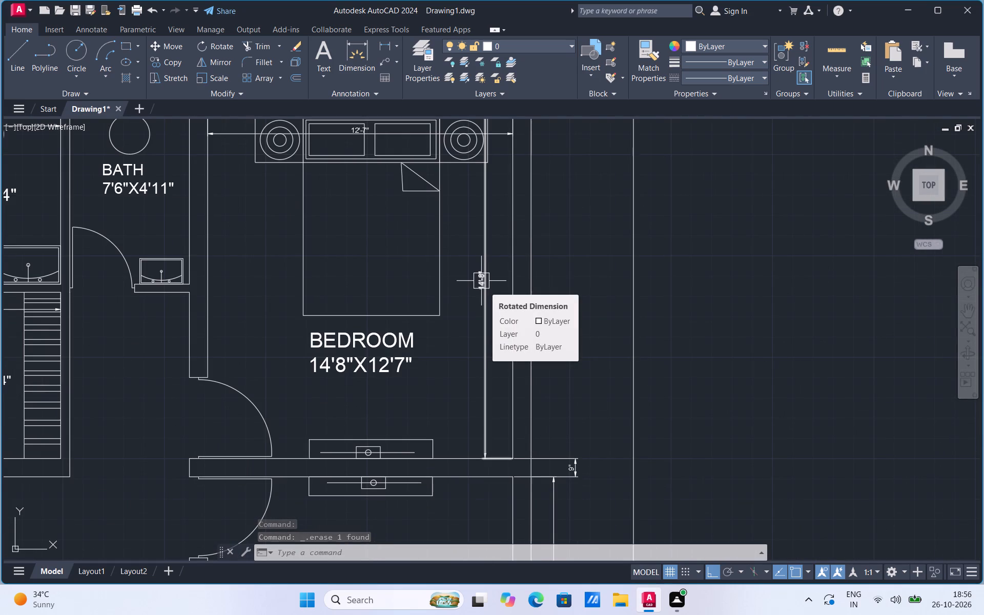
{"action": "left_click", "coordinate": [481, 281]}
{"action": "key", "text": "Delete"}
{"action": "scroll", "coordinate": [485, 346], "scroll_direction": "down", "scroll_amount": 1}
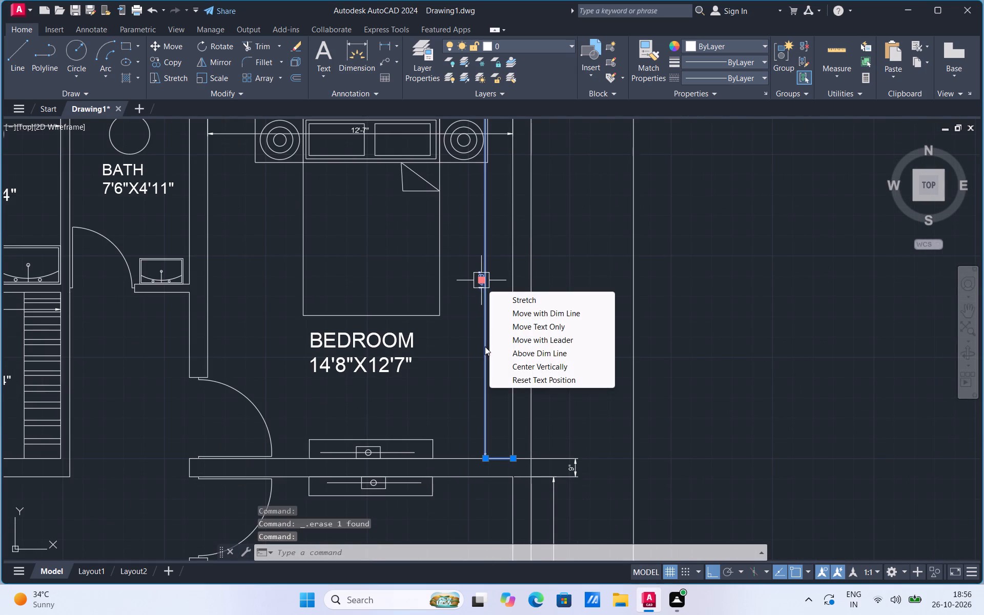
{"action": "key", "text": "Delete"}
{"action": "scroll", "coordinate": [484, 347], "scroll_direction": "down", "scroll_amount": 1}
{"action": "scroll", "coordinate": [329, 182], "scroll_direction": "up", "scroll_amount": 2}
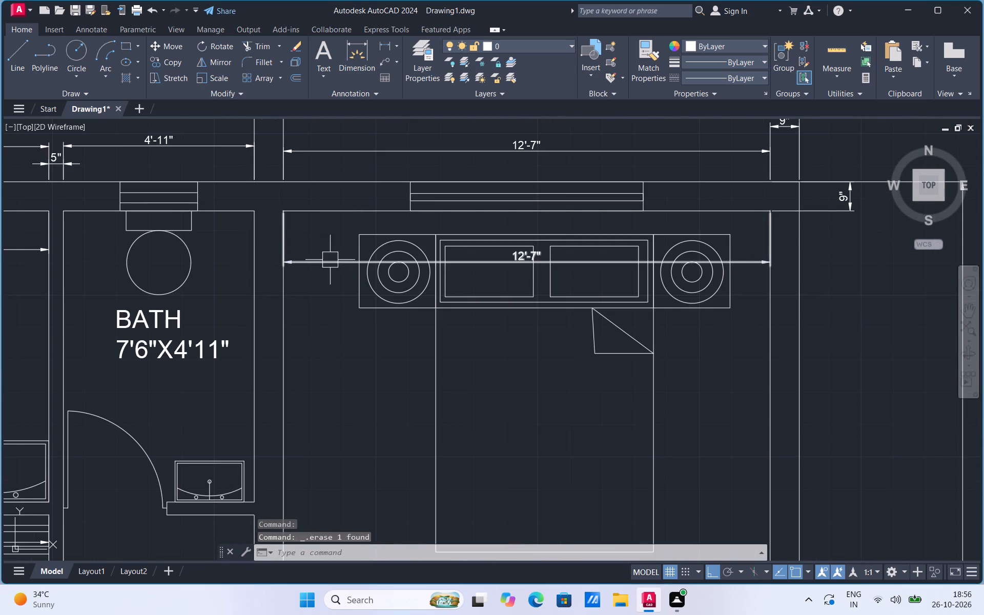
{"action": "left_click", "coordinate": [330, 259]}
{"action": "key", "text": "Delete"}
Dimension the depth of the 14'8"X12'7" bedroom with a linear dimension placed just outside the east wall.
{"action": "left_click", "coordinate": [383, 48]}
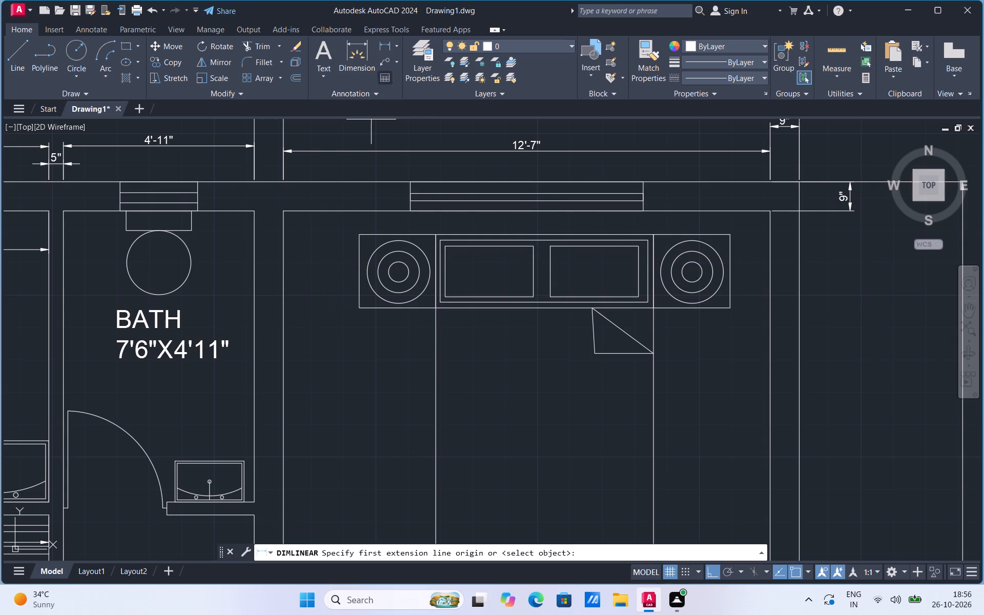
{"action": "scroll", "coordinate": [420, 220], "scroll_direction": "down", "scroll_amount": 1}
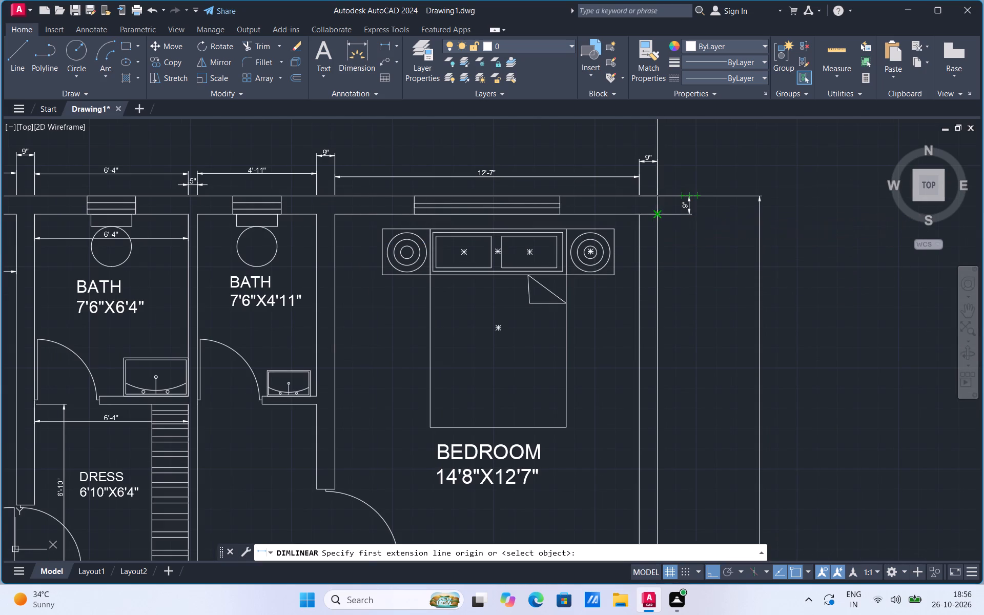
{"action": "left_click", "coordinate": [654, 215]}
{"action": "scroll", "coordinate": [654, 215], "scroll_direction": "down", "scroll_amount": 2}
{"action": "scroll", "coordinate": [702, 366], "scroll_direction": "up", "scroll_amount": 2}
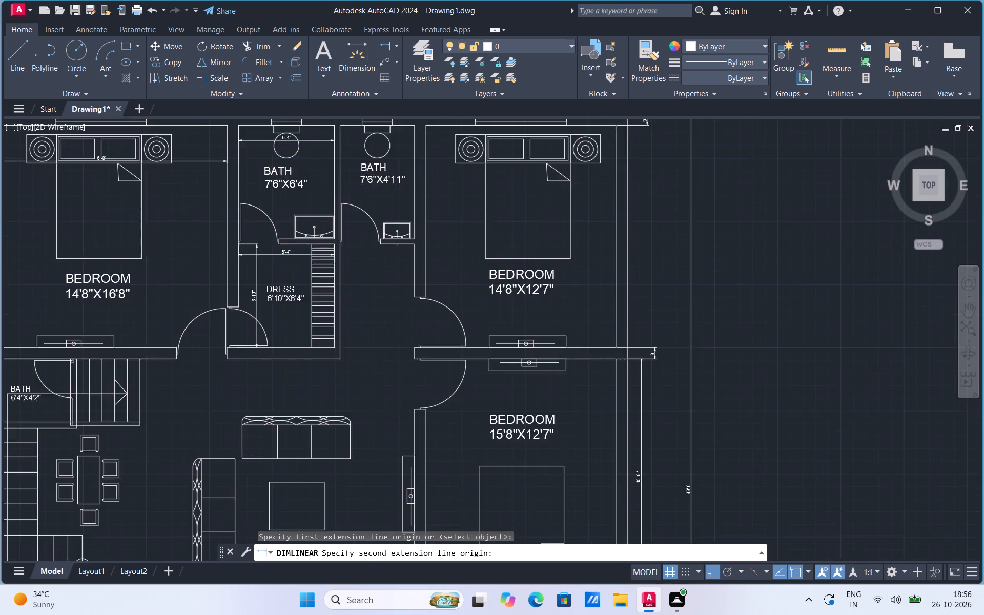
{"action": "left_click", "coordinate": [583, 339]}
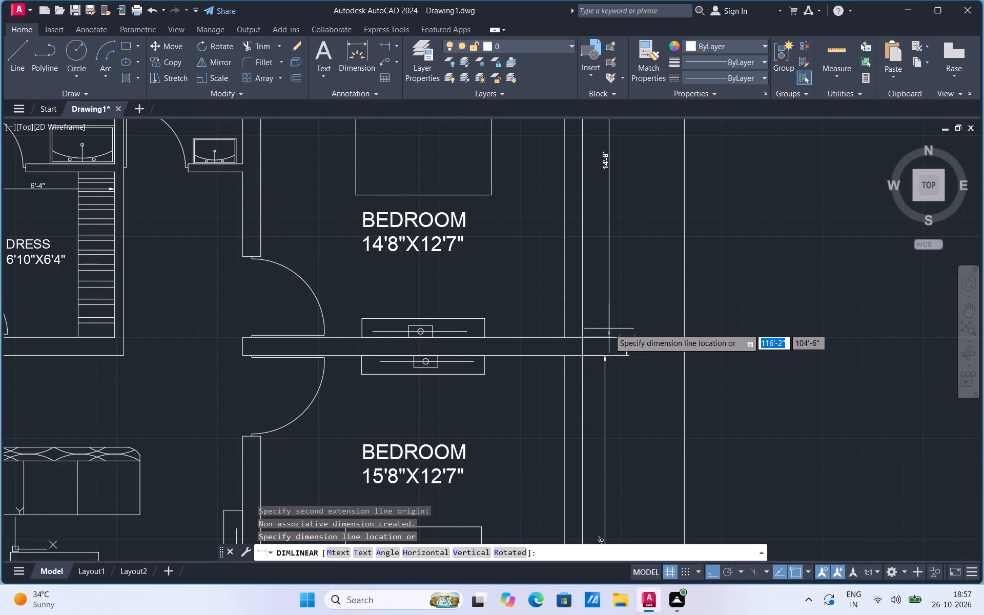
{"action": "left_click", "coordinate": [609, 329]}
Delete the 6'-4" width dimension inside the 7'6"X6'4" bath.
{"action": "scroll", "coordinate": [699, 424], "scroll_direction": "down", "scroll_amount": 2}
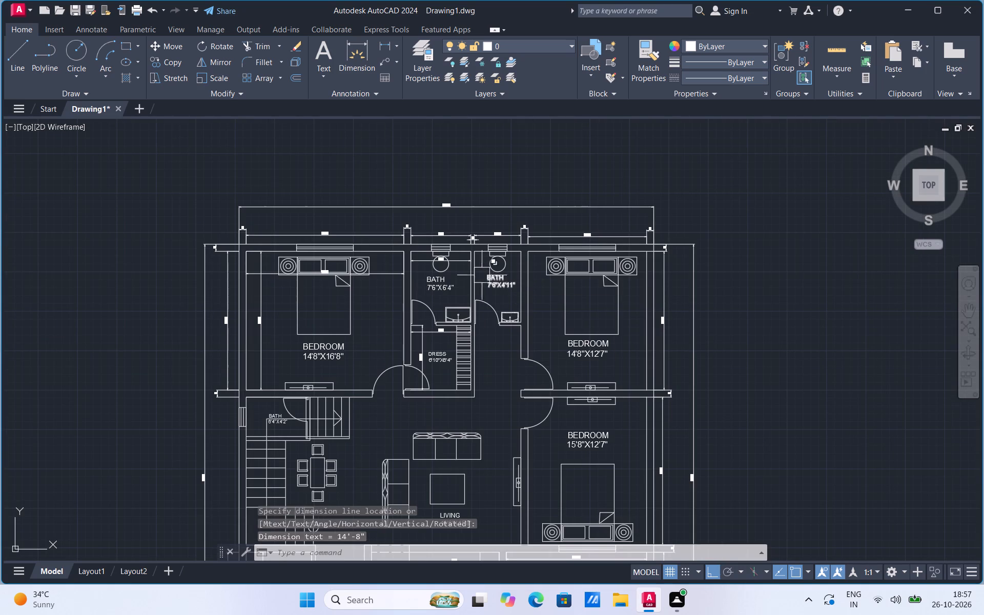
{"action": "scroll", "coordinate": [438, 264], "scroll_direction": "up", "scroll_amount": 2}
{"action": "left_click", "coordinate": [400, 259]}
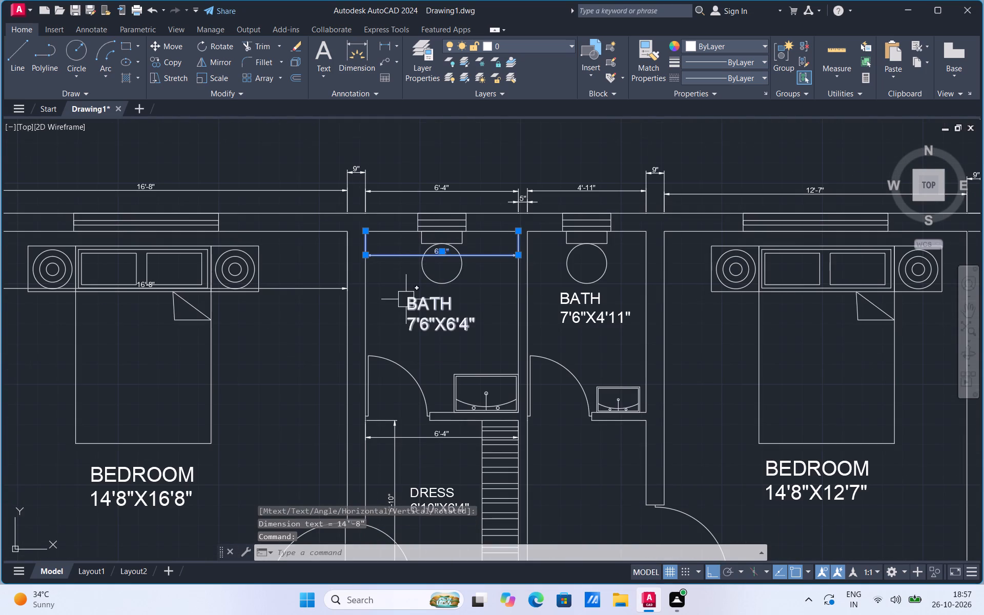
{"action": "key", "text": "Delete"}
Remove the 14'-8" and 16'-8" dimensions inside the 14'8"X16'8" bedroom using Trim.
{"action": "scroll", "coordinate": [539, 281], "scroll_direction": "up", "scroll_amount": 2}
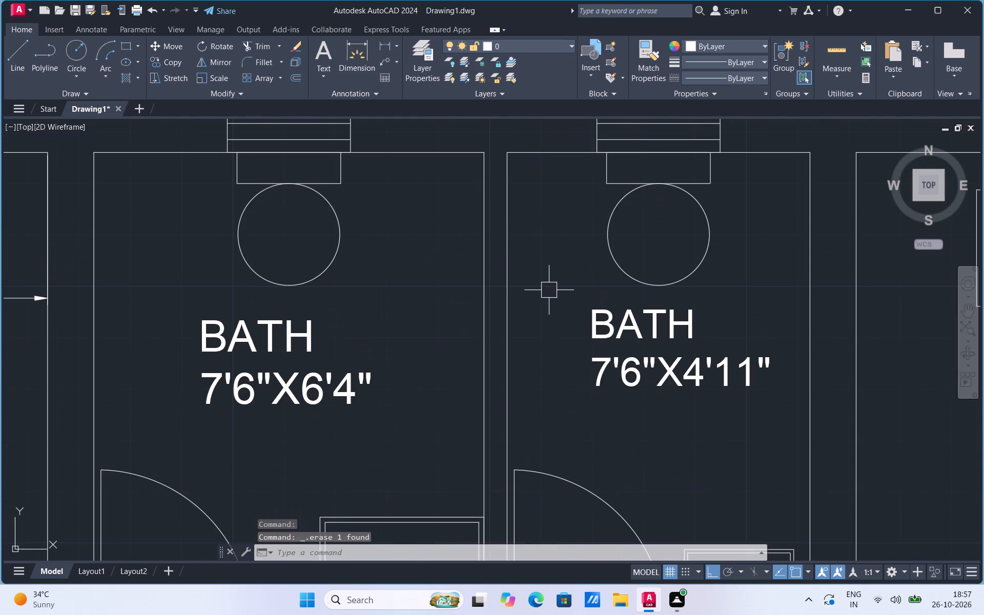
{"action": "scroll", "coordinate": [603, 297], "scroll_direction": "down", "scroll_amount": 1}
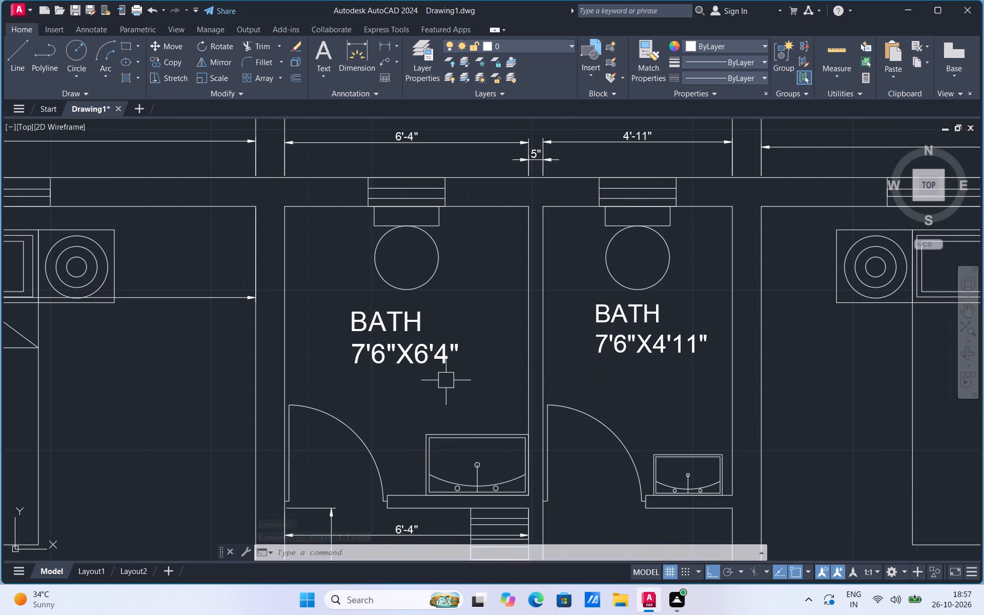
{"action": "scroll", "coordinate": [457, 416], "scroll_direction": "down", "scroll_amount": 1}
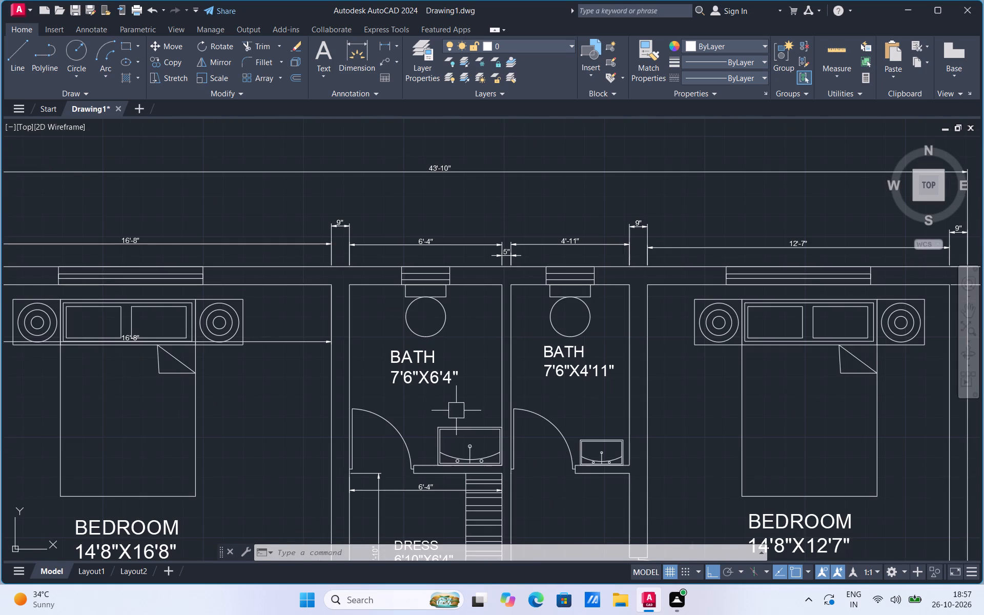
{"action": "scroll", "coordinate": [582, 281], "scroll_direction": "down", "scroll_amount": 1}
{"action": "scroll", "coordinate": [328, 380], "scroll_direction": "up", "scroll_amount": 1}
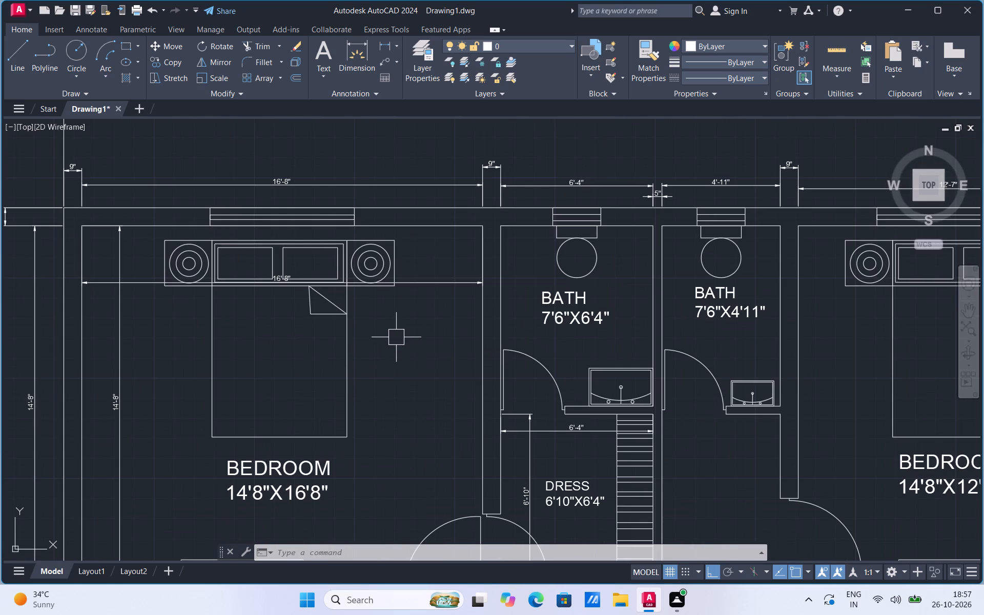
{"action": "left_click", "coordinate": [260, 46]}
{"action": "left_click", "coordinate": [123, 404]}
{"action": "left_click", "coordinate": [123, 285]}
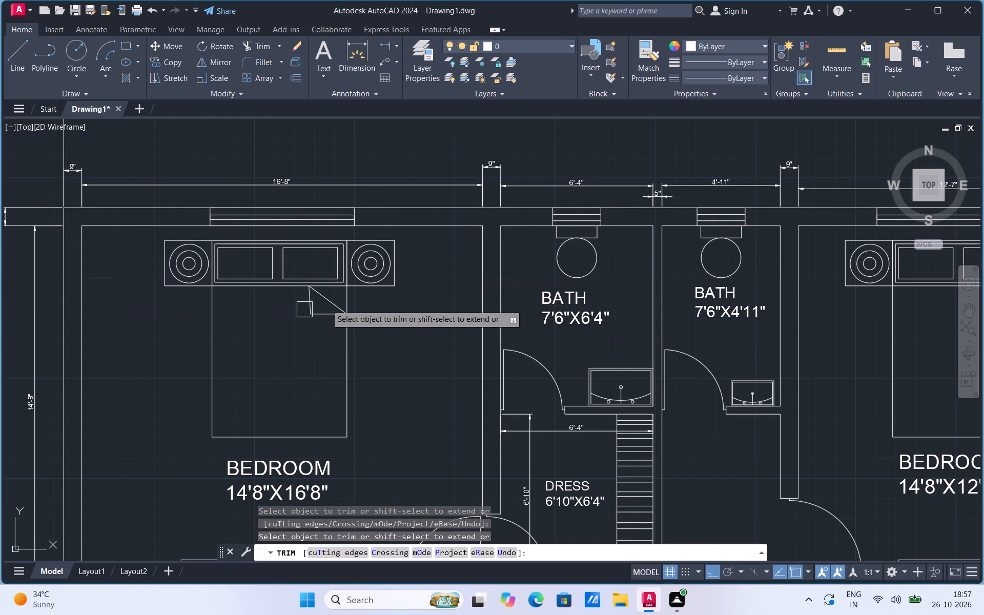
{"action": "scroll", "coordinate": [401, 273], "scroll_direction": "down", "scroll_amount": 4}
{"action": "scroll", "coordinate": [399, 358], "scroll_direction": "up", "scroll_amount": 4}
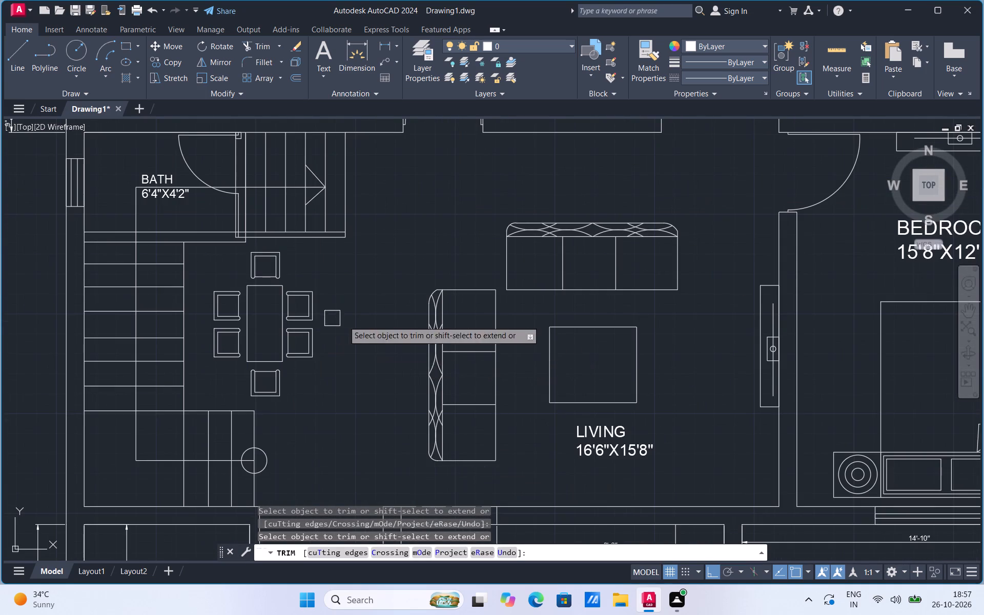
{"action": "scroll", "coordinate": [355, 396], "scroll_direction": "down", "scroll_amount": 2}
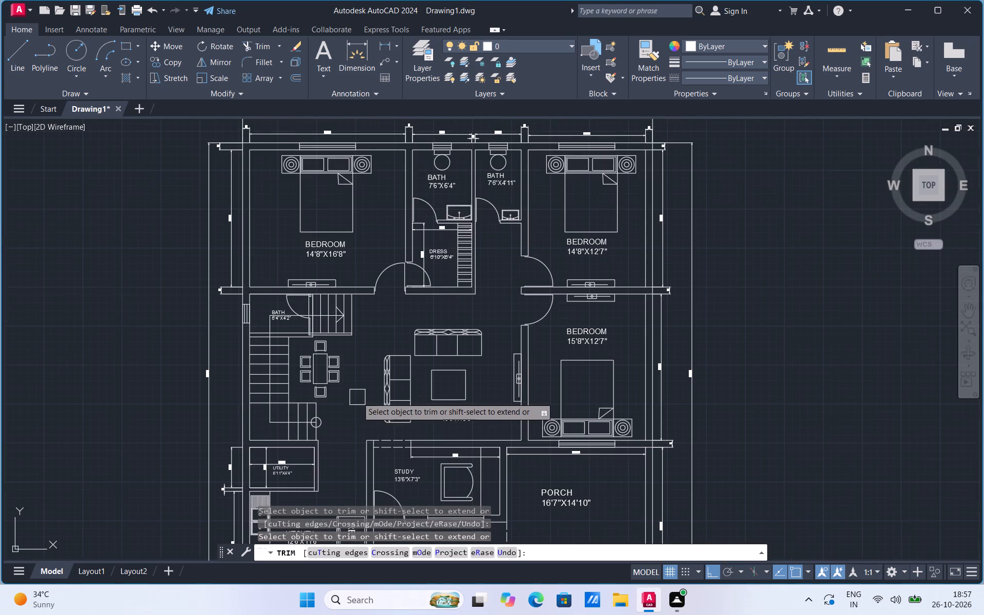
{"action": "scroll", "coordinate": [429, 145], "scroll_direction": "up", "scroll_amount": 2}
{"action": "key", "text": "Escape"}
Copy the toilet's bowl and tank from the 7'6"X6'4" bath to empty space about 41'-9" west.
{"action": "left_click", "coordinate": [466, 171]}
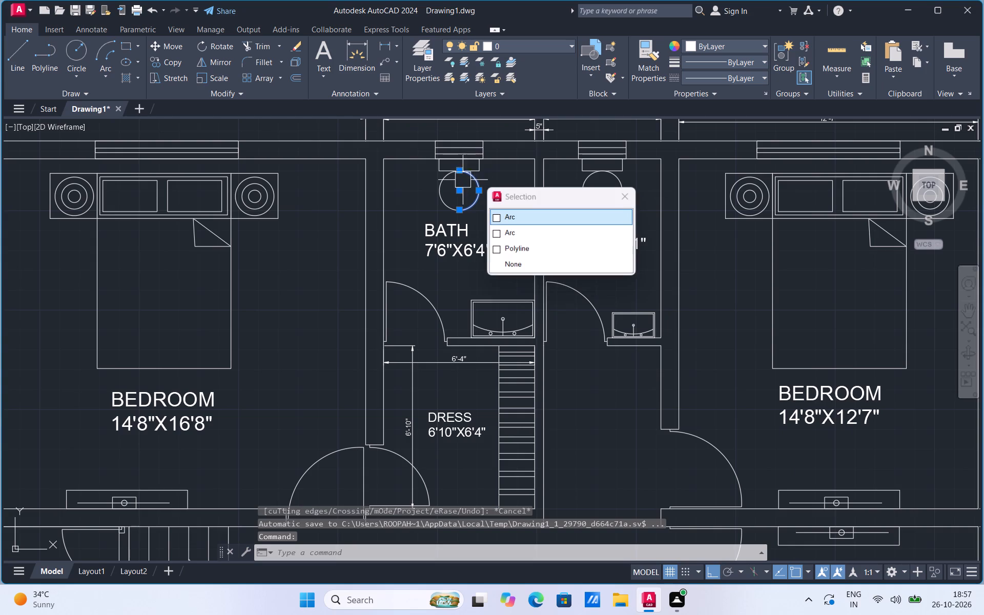
{"action": "left_click", "coordinate": [476, 171]}
{"action": "left_click", "coordinate": [438, 184]}
{"action": "left_click", "coordinate": [439, 165]}
{"action": "right_click", "coordinate": [438, 180]}
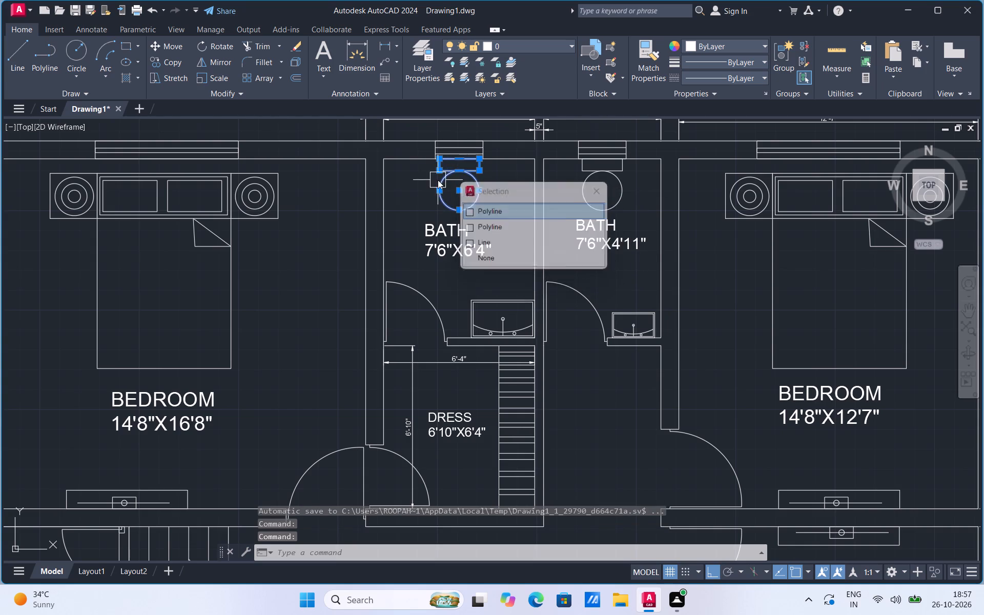
{"action": "left_click", "coordinate": [494, 283]}
{"action": "left_click", "coordinate": [453, 204]}
{"action": "scroll", "coordinate": [582, 213], "scroll_direction": "down", "scroll_amount": 3}
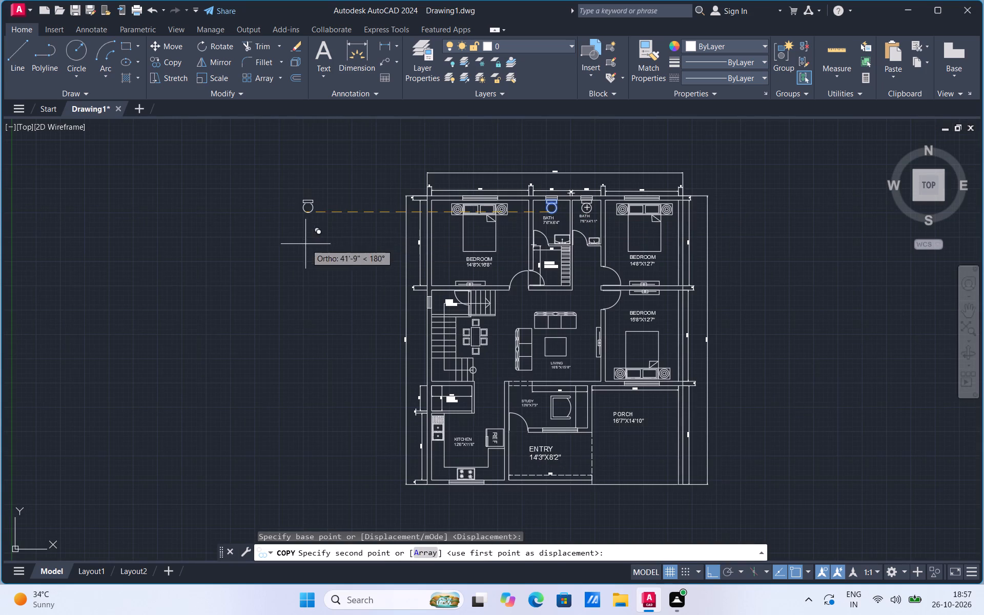
{"action": "left_click", "coordinate": [305, 244]}
{"action": "key", "text": "Escape"}
Rotate the copied toilet in two turns until its tank is on the west side and its bowl points east.
{"action": "left_click_drag", "start_coordinate": [281, 244], "coordinate": [288, 239]}
{"action": "left_click", "coordinate": [352, 186]}
{"action": "right_click", "coordinate": [344, 191]}
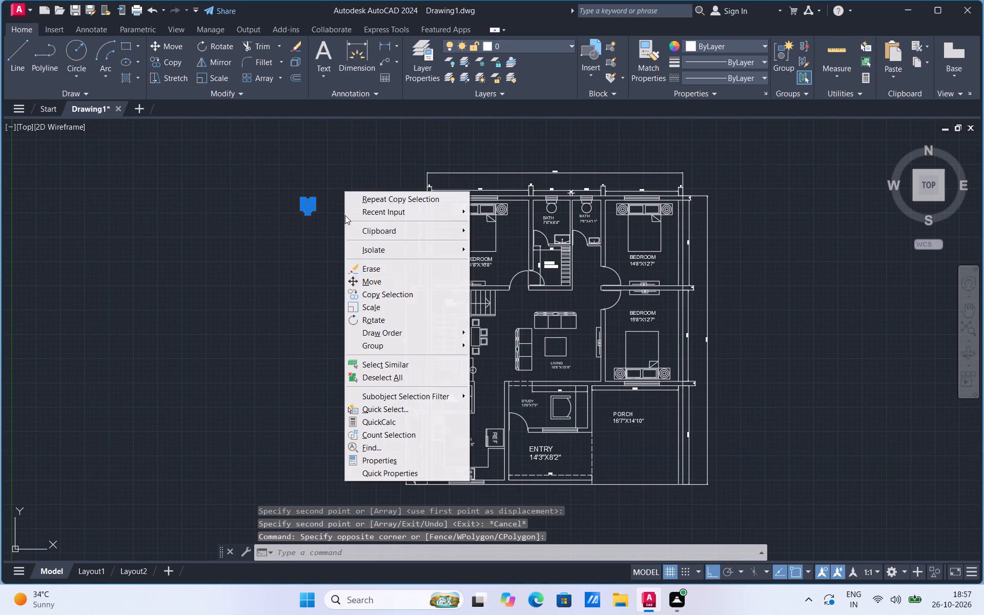
{"action": "left_click", "coordinate": [373, 317]}
{"action": "scroll", "coordinate": [295, 193], "scroll_direction": "up", "scroll_amount": 2}
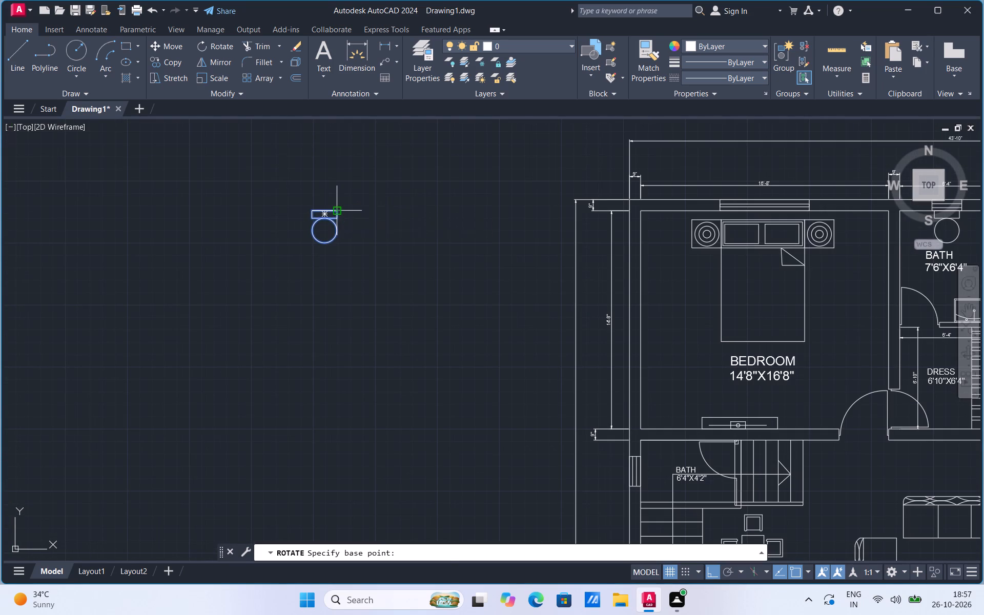
{"action": "left_click", "coordinate": [340, 210]}
{"action": "left_click", "coordinate": [312, 187]}
{"action": "left_click", "coordinate": [327, 271]}
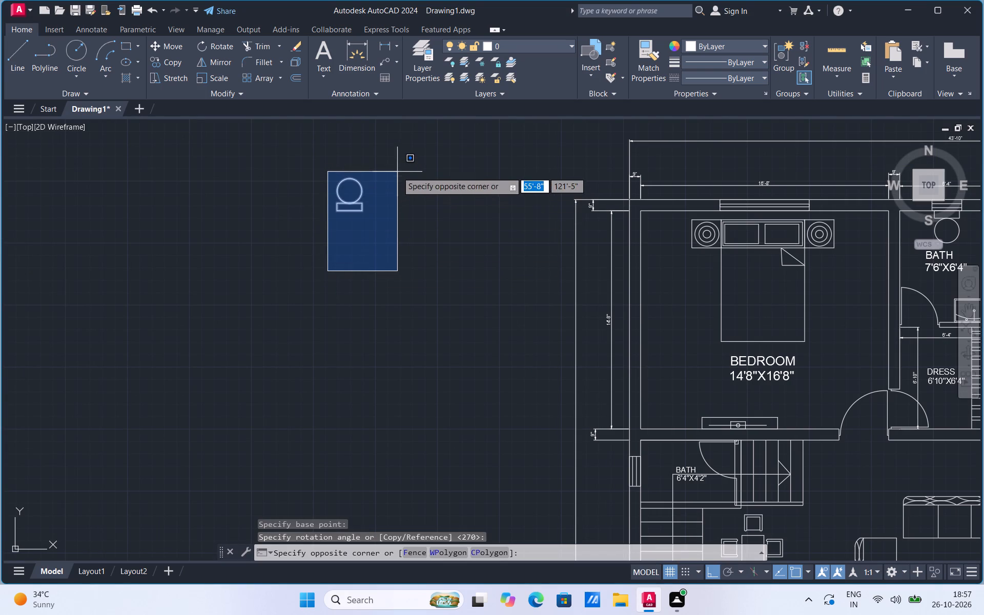
{"action": "left_click", "coordinate": [379, 163]}
{"action": "right_click", "coordinate": [364, 206]}
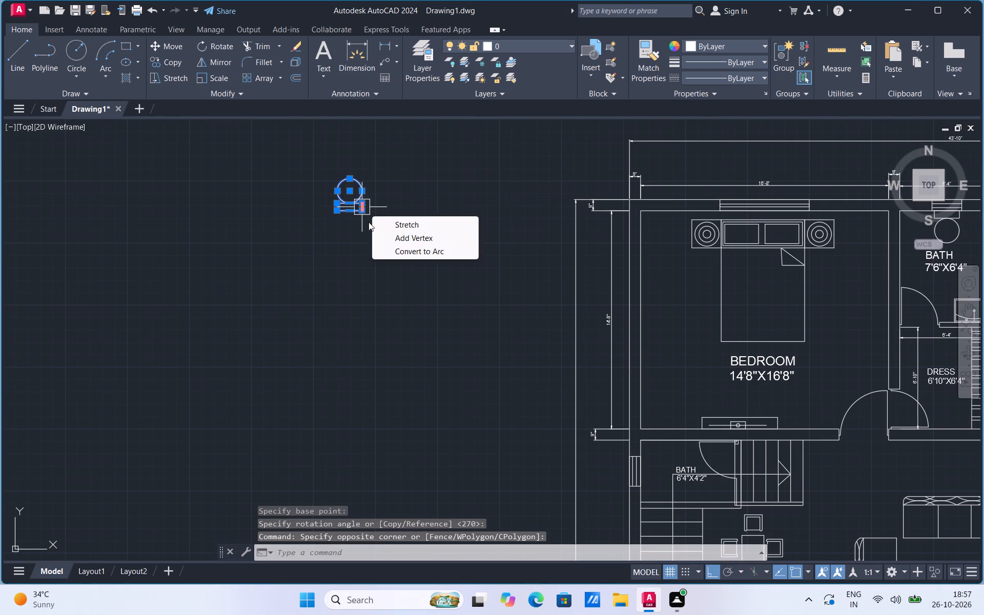
{"action": "right_click", "coordinate": [361, 209]}
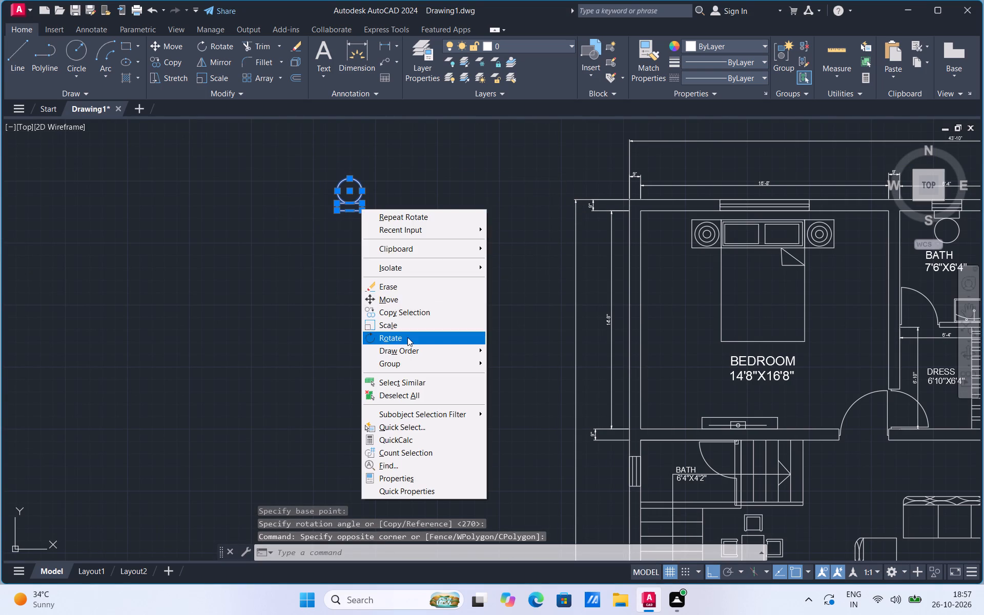
{"action": "left_click", "coordinate": [407, 337]}
{"action": "left_click", "coordinate": [359, 212]}
{"action": "left_click", "coordinate": [356, 243]}
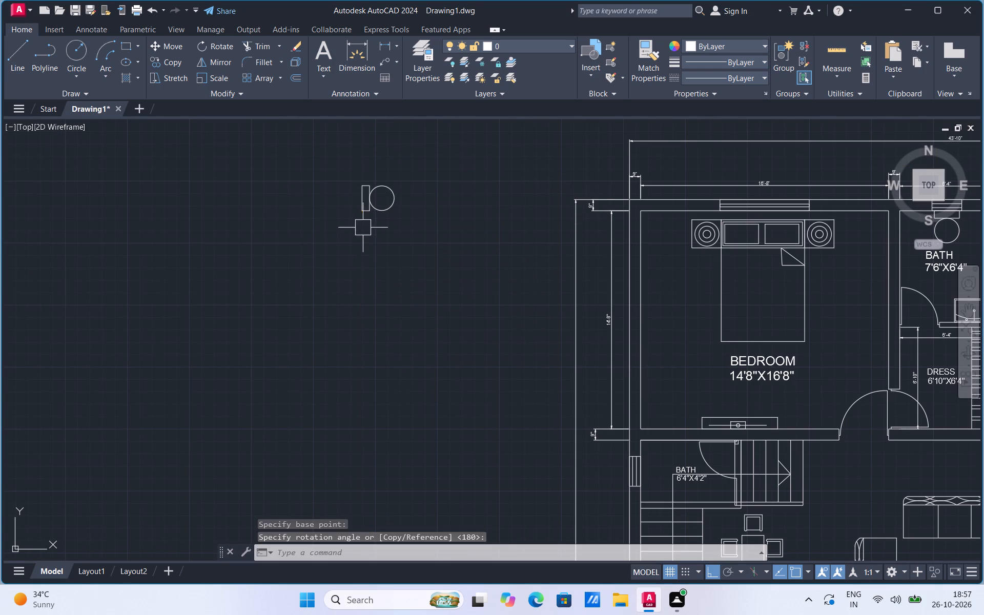
Move the rotated toilet into the 6'4"X4'2" bath, with its tank against the west wall at the window.
{"action": "left_click_drag", "start_coordinate": [334, 250], "coordinate": [341, 245]}
{"action": "left_click", "coordinate": [414, 169]}
{"action": "right_click", "coordinate": [417, 196]}
{"action": "left_click", "coordinate": [459, 286]}
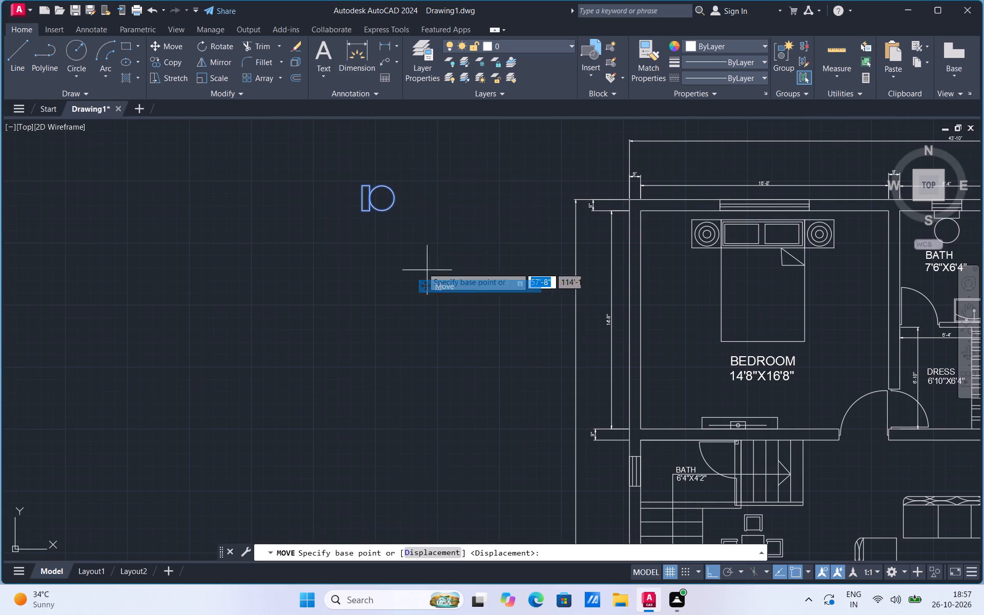
{"action": "left_click", "coordinate": [363, 198]}
{"action": "scroll", "coordinate": [363, 198], "scroll_direction": "down", "scroll_amount": 1}
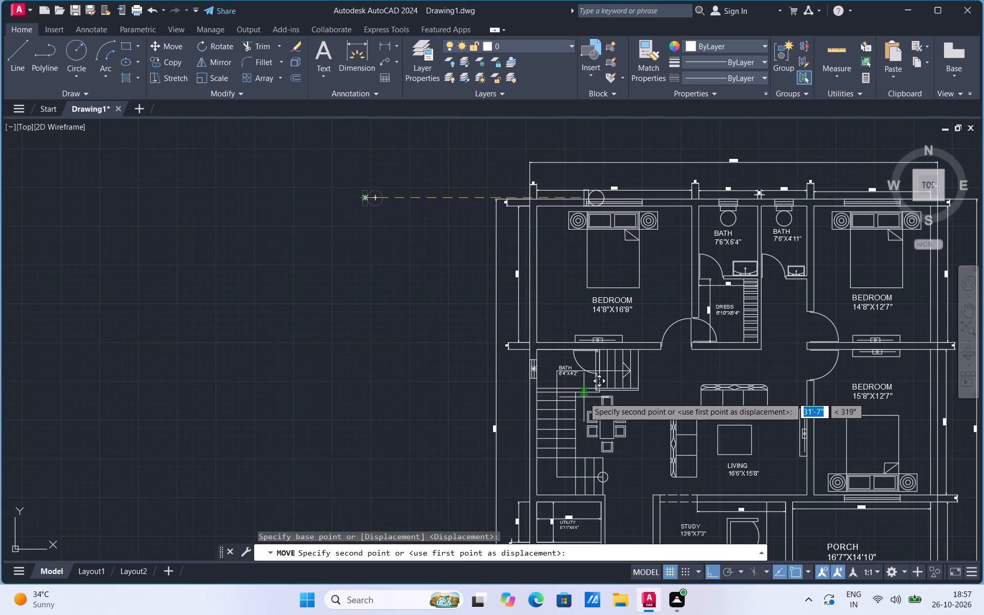
{"action": "scroll", "coordinate": [562, 384], "scroll_direction": "up", "scroll_amount": 3}
{"action": "left_click", "coordinate": [456, 326]}
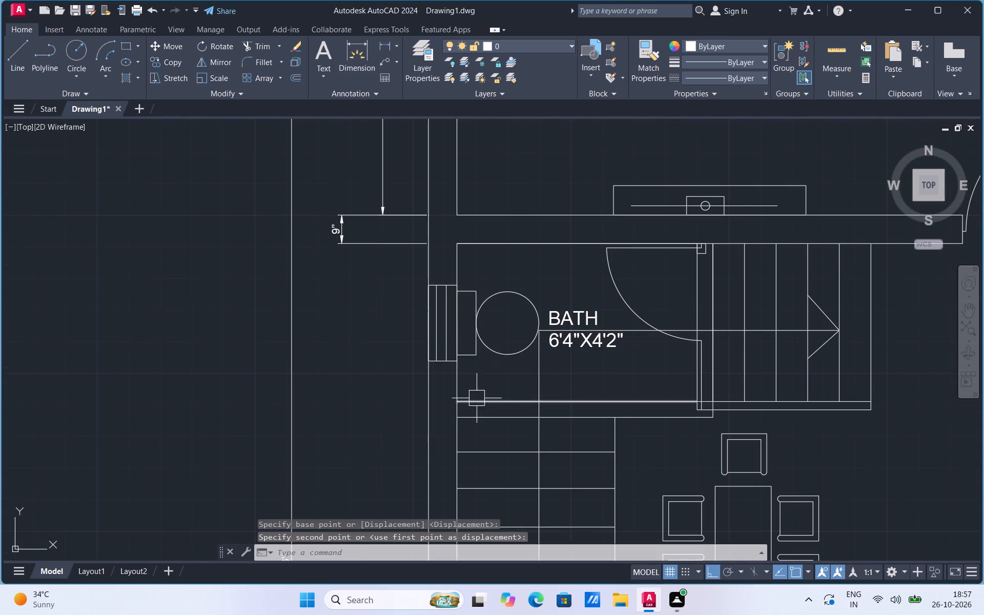
Copy the washbasin from the 7'6"X4'11" bath to the south wall of the 6'4"X4'2" bath.
{"action": "scroll", "coordinate": [474, 400], "scroll_direction": "down", "scroll_amount": 2}
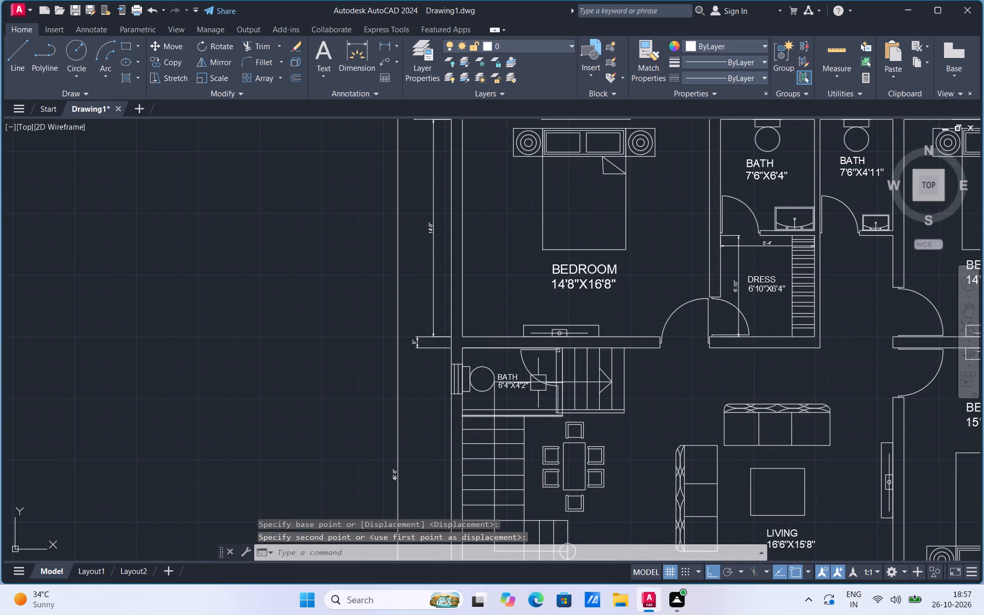
{"action": "scroll", "coordinate": [578, 294], "scroll_direction": "down", "scroll_amount": 1}
{"action": "scroll", "coordinate": [782, 233], "scroll_direction": "up", "scroll_amount": 2}
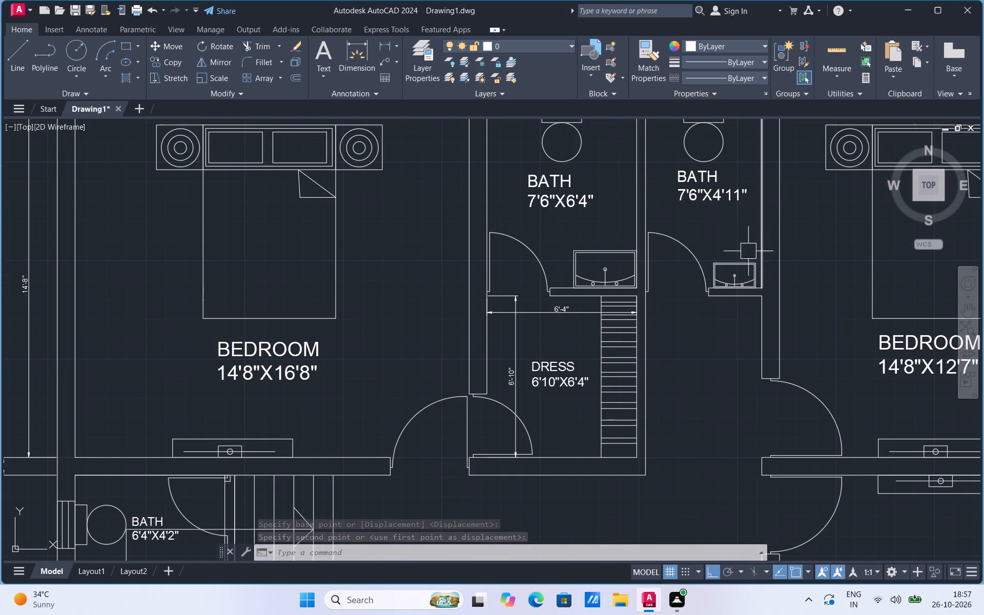
{"action": "left_click", "coordinate": [742, 255]}
{"action": "left_click", "coordinate": [725, 274]}
{"action": "right_click", "coordinate": [725, 274]}
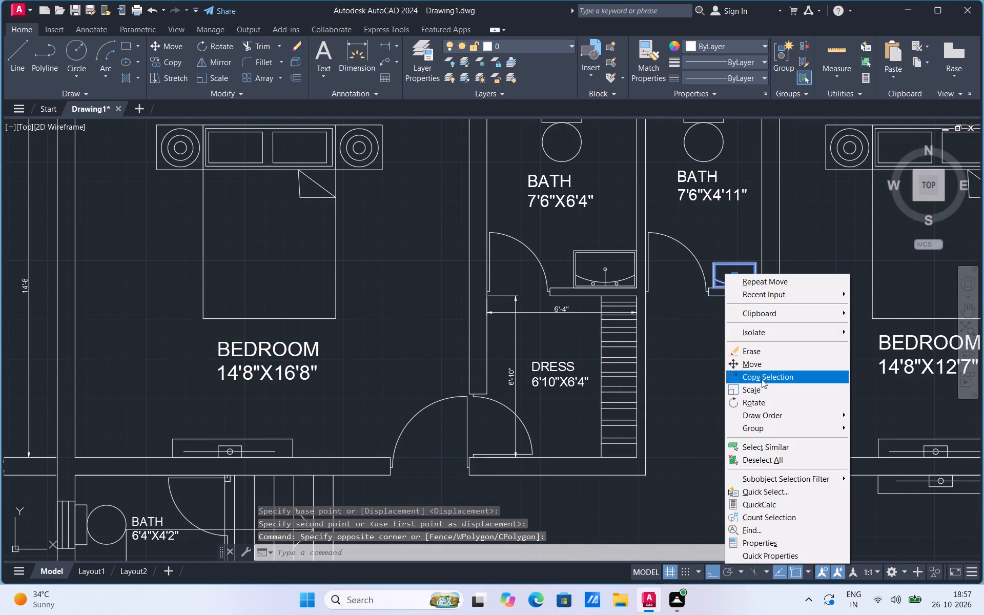
{"action": "left_click", "coordinate": [762, 379]}
{"action": "scroll", "coordinate": [743, 275], "scroll_direction": "up", "scroll_amount": 2}
{"action": "left_click", "coordinate": [773, 306]}
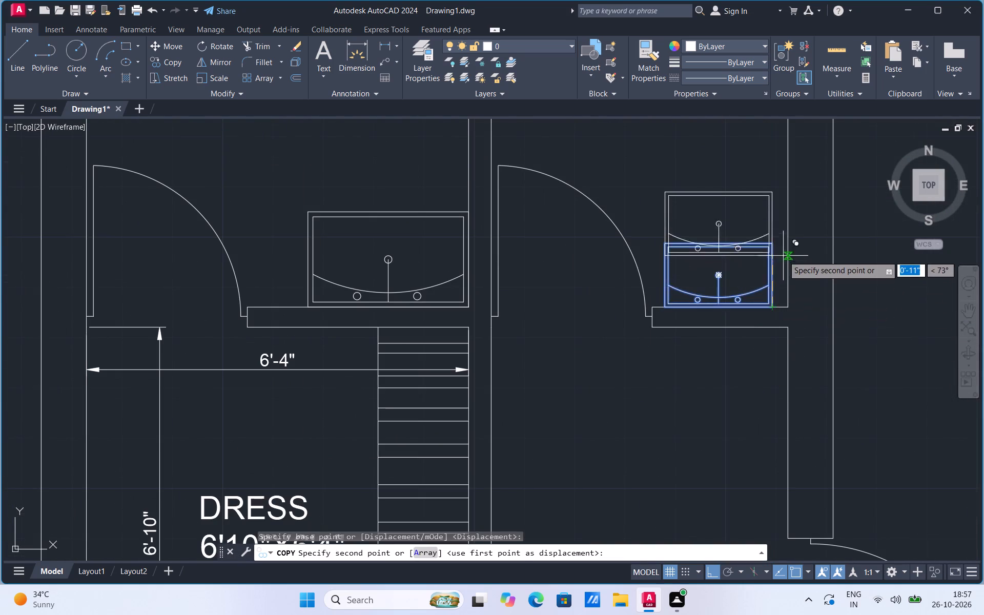
{"action": "scroll", "coordinate": [783, 256], "scroll_direction": "down", "scroll_amount": 3}
{"action": "left_click", "coordinate": [441, 447]}
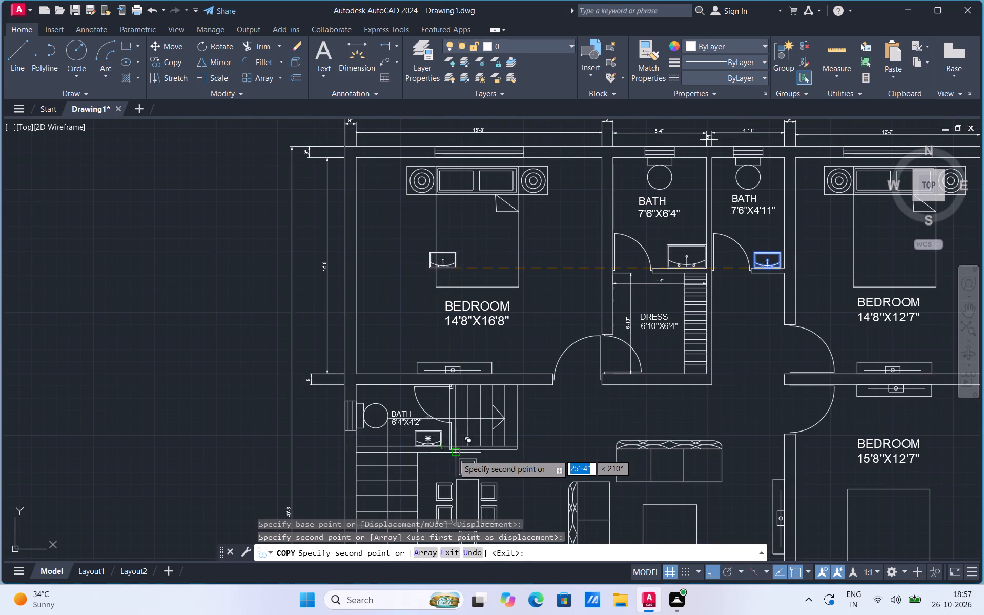
{"action": "scroll", "coordinate": [454, 455], "scroll_direction": "up", "scroll_amount": 2}
{"action": "key", "text": "Escape"}
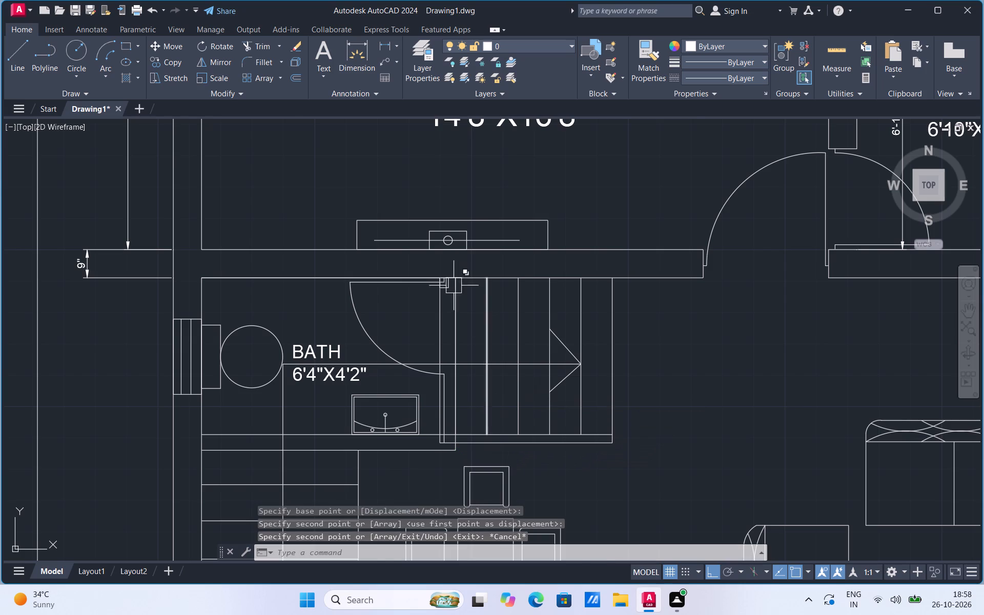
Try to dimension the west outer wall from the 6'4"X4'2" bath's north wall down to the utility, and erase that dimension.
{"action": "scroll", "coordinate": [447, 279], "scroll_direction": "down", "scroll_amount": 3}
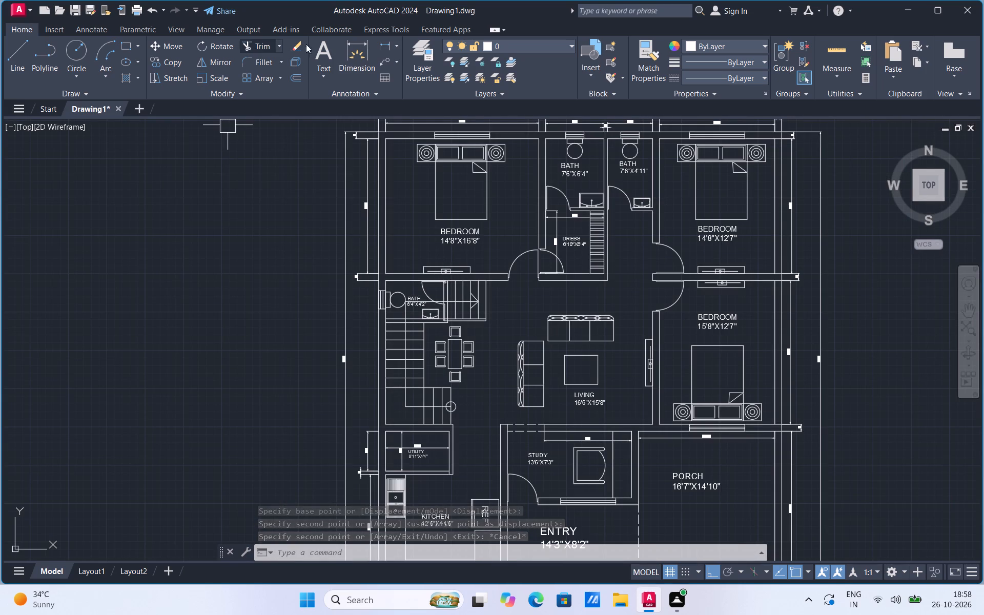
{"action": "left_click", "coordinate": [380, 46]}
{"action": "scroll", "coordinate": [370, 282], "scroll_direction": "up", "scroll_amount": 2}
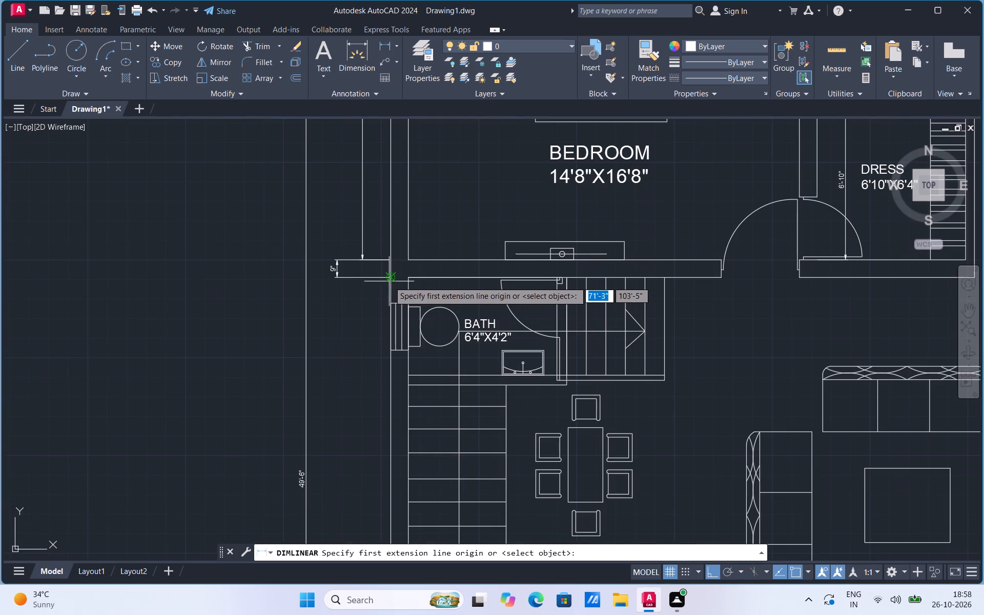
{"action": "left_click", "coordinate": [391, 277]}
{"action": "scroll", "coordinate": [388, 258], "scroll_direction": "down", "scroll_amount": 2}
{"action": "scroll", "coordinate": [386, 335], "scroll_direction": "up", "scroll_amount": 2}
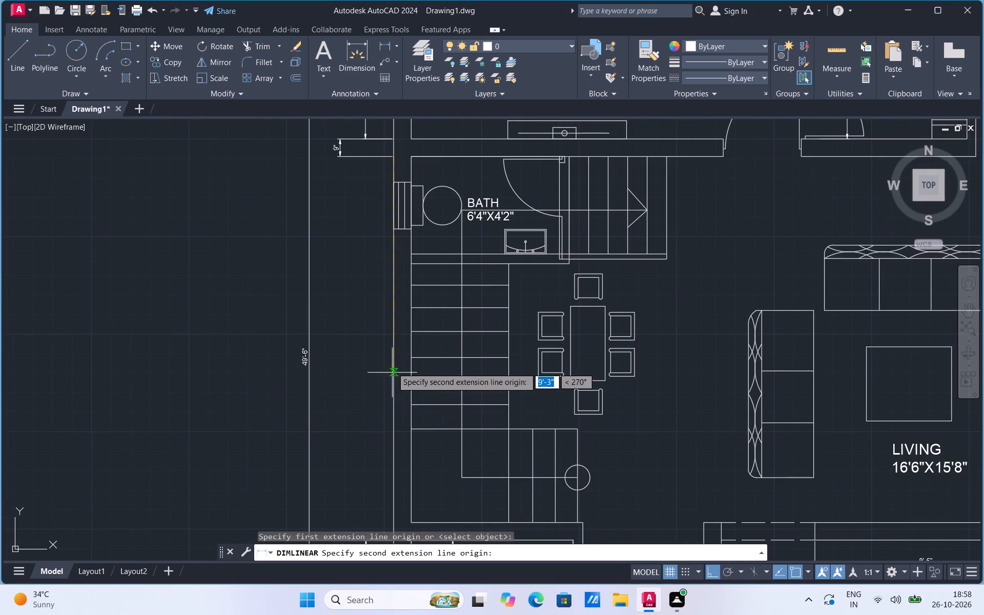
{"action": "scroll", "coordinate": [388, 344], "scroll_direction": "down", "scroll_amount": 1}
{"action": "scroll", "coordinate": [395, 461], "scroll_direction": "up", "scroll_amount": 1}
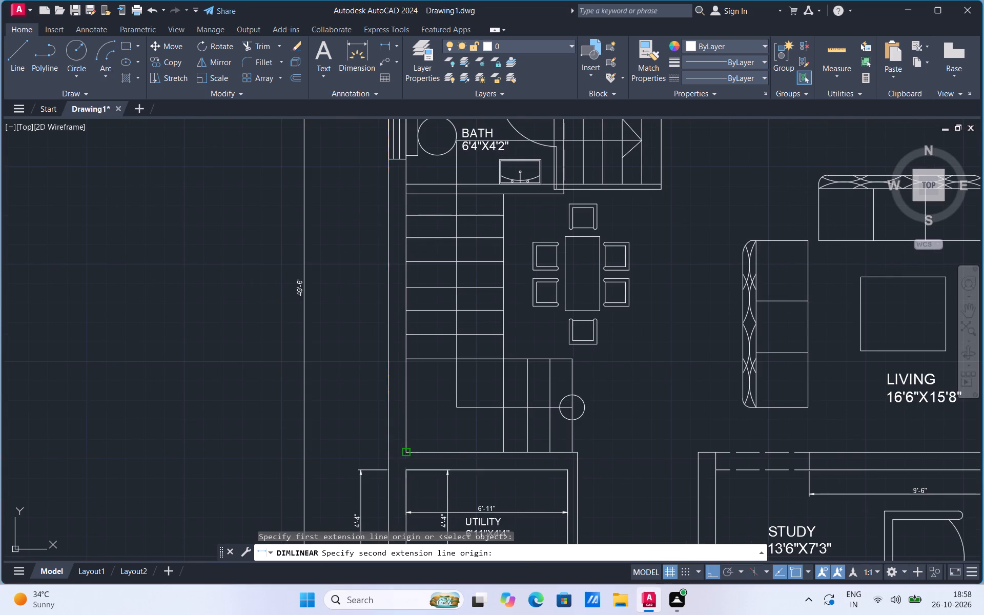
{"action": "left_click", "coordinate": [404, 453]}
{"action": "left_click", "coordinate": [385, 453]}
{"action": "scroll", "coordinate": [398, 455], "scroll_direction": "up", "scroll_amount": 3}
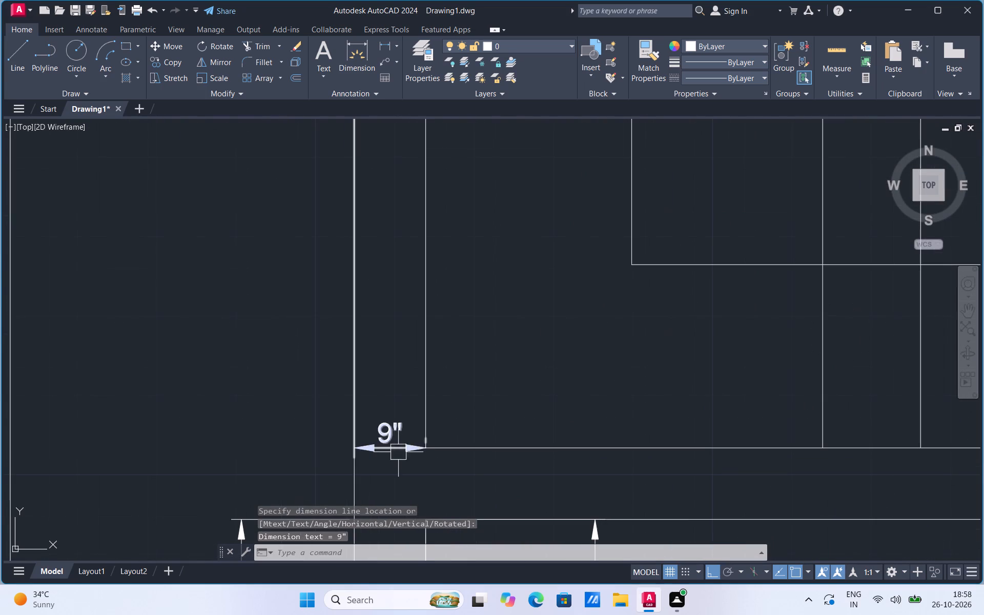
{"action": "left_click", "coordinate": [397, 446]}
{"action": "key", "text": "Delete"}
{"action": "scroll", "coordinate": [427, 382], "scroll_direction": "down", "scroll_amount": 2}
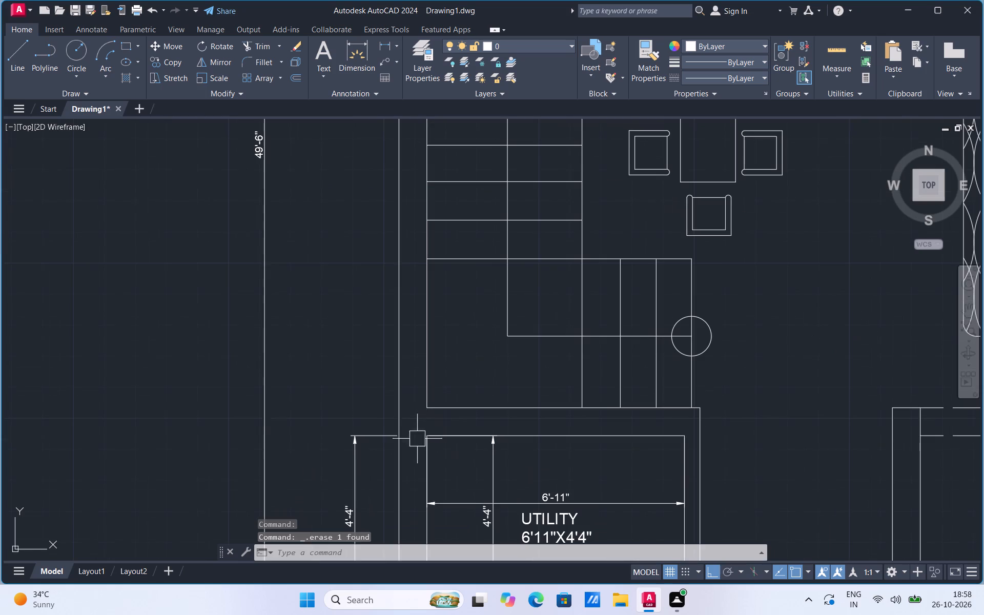
Dimension the thickness of the utility's north wall, placing the dimension outside the west outer wall.
{"action": "left_click", "coordinate": [382, 45]}
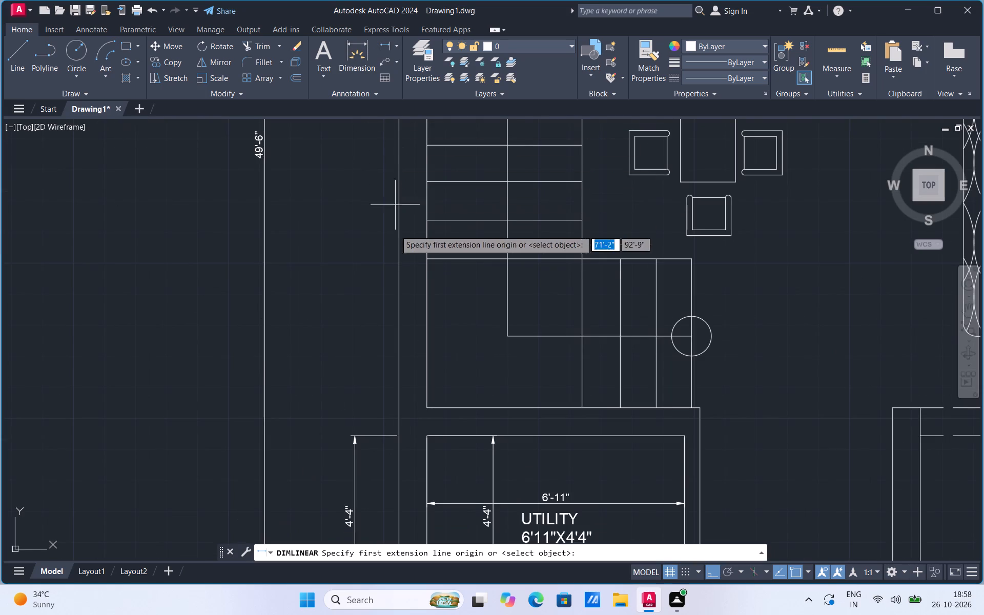
{"action": "left_click", "coordinate": [426, 405]}
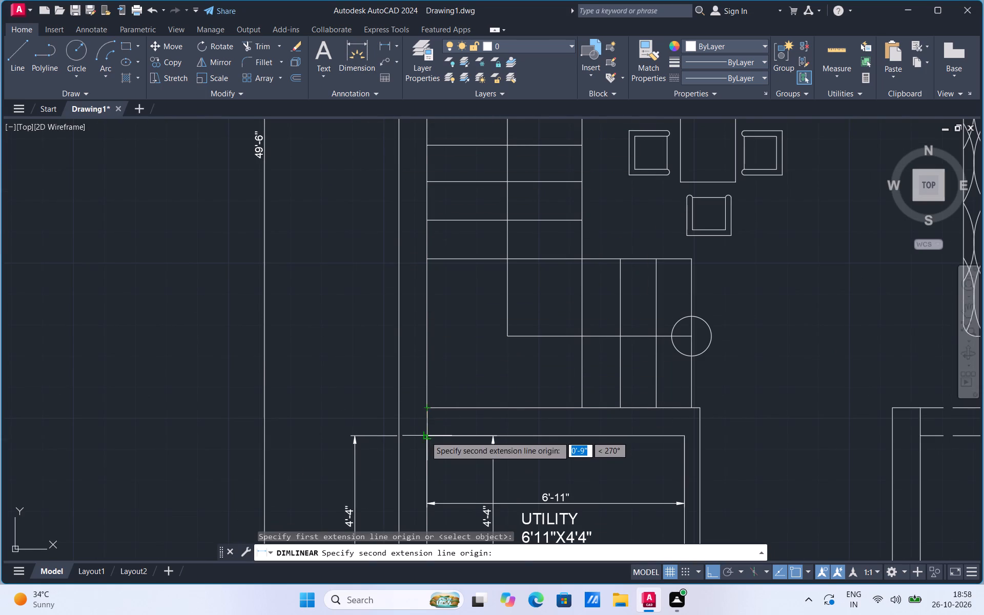
{"action": "left_click", "coordinate": [425, 437]}
{"action": "left_click", "coordinate": [316, 435]}
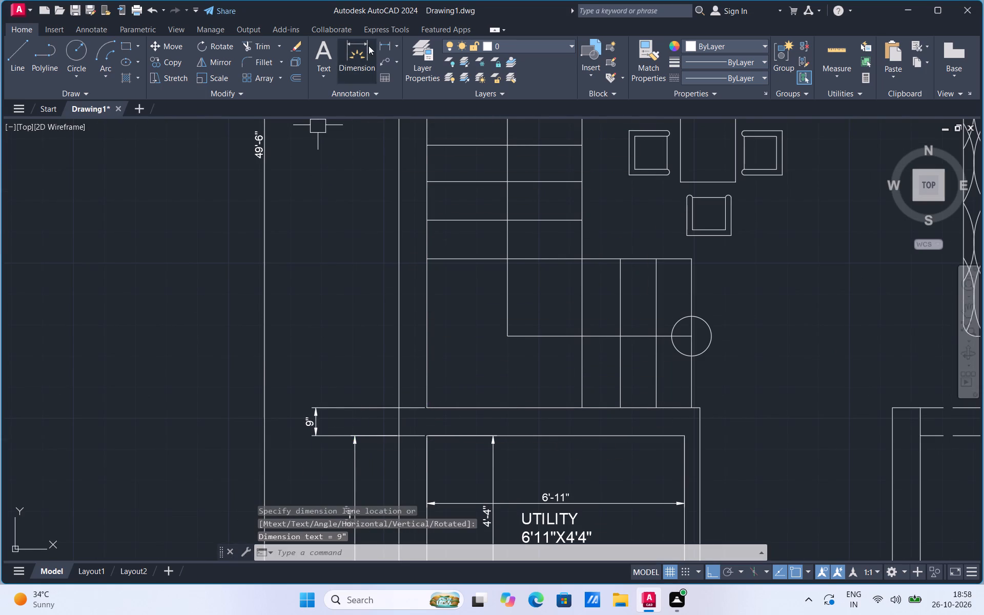
Dimension the west outer wall from the utility's north wall up to the 6'4"X4'2" bath's north wall, in line with the adjoining outside dimensions.
{"action": "left_click", "coordinate": [387, 46]}
{"action": "left_click", "coordinate": [396, 406]}
{"action": "scroll", "coordinate": [396, 413], "scroll_direction": "down", "scroll_amount": 1}
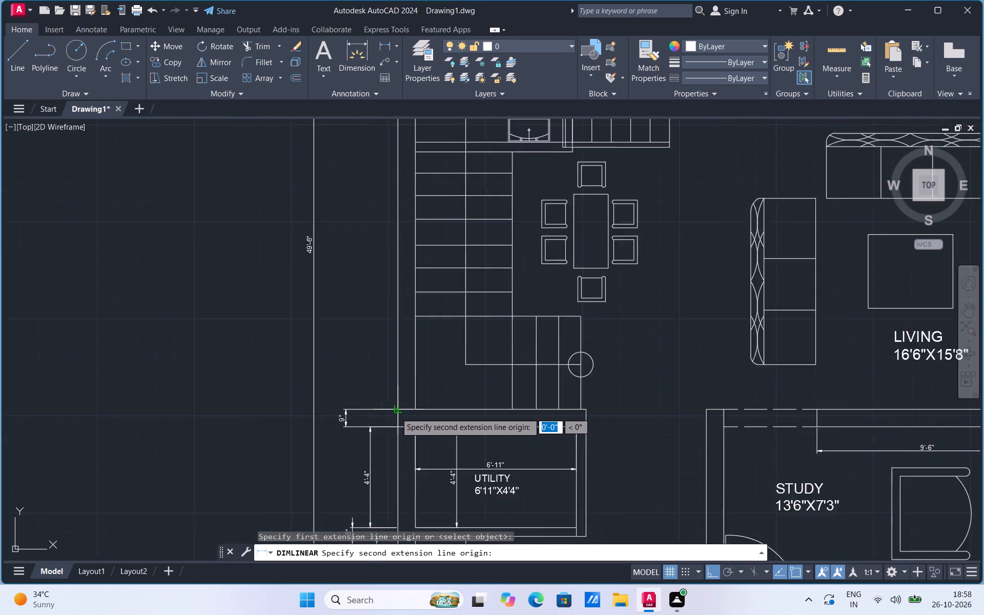
{"action": "scroll", "coordinate": [396, 413], "scroll_direction": "down", "scroll_amount": 1}
{"action": "left_click", "coordinate": [398, 183]}
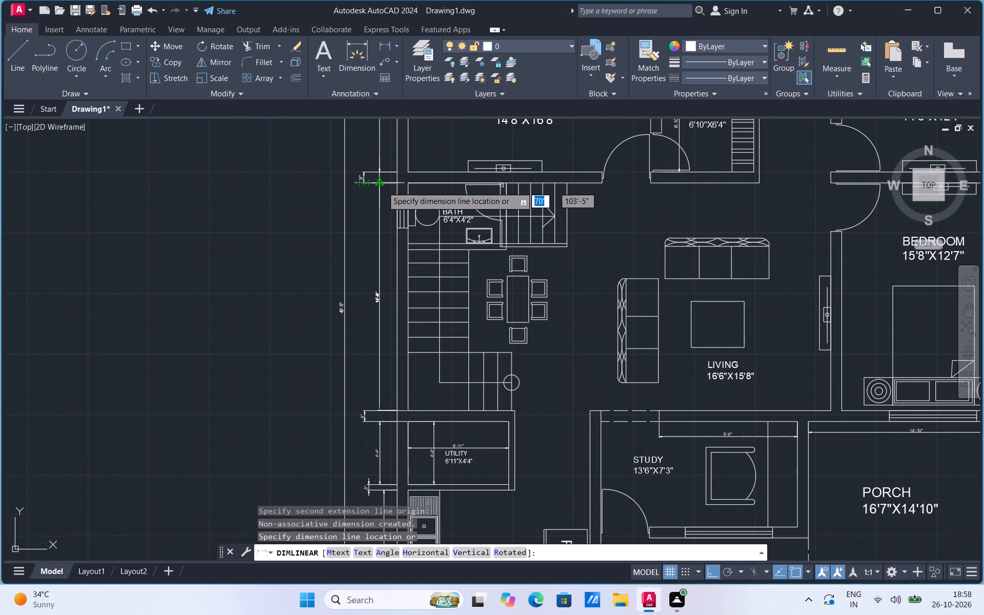
{"action": "left_click", "coordinate": [382, 187]}
Examine the dimensions along the plan's west side, from the 14'8"X16'8" bedroom down to the kitchen.
{"action": "scroll", "coordinate": [374, 272], "scroll_direction": "up", "scroll_amount": 3}
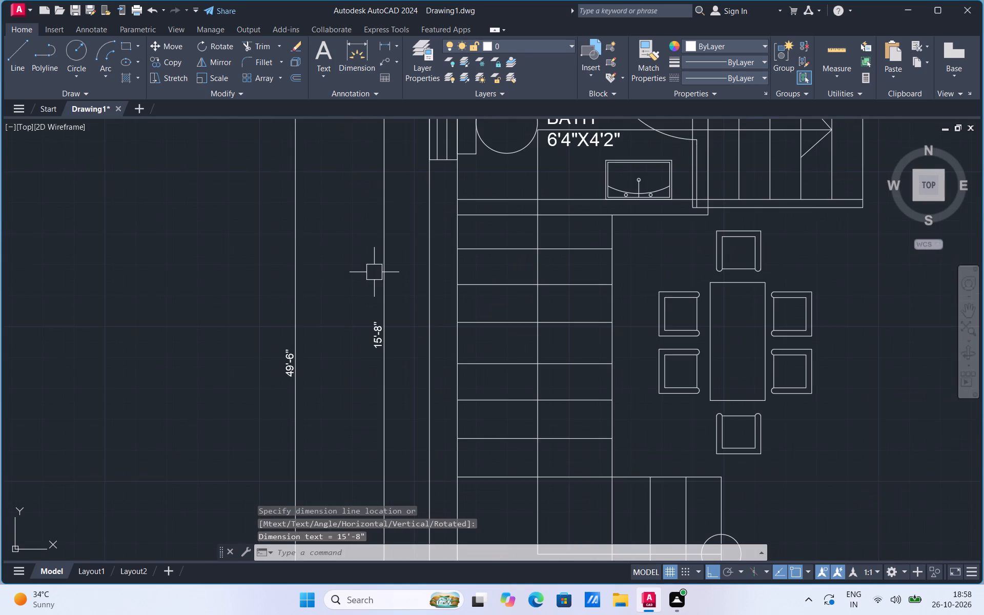
{"action": "scroll", "coordinate": [369, 336], "scroll_direction": "down", "scroll_amount": 2}
{"action": "scroll", "coordinate": [375, 295], "scroll_direction": "down", "scroll_amount": 2}
{"action": "scroll", "coordinate": [388, 158], "scroll_direction": "up", "scroll_amount": 4}
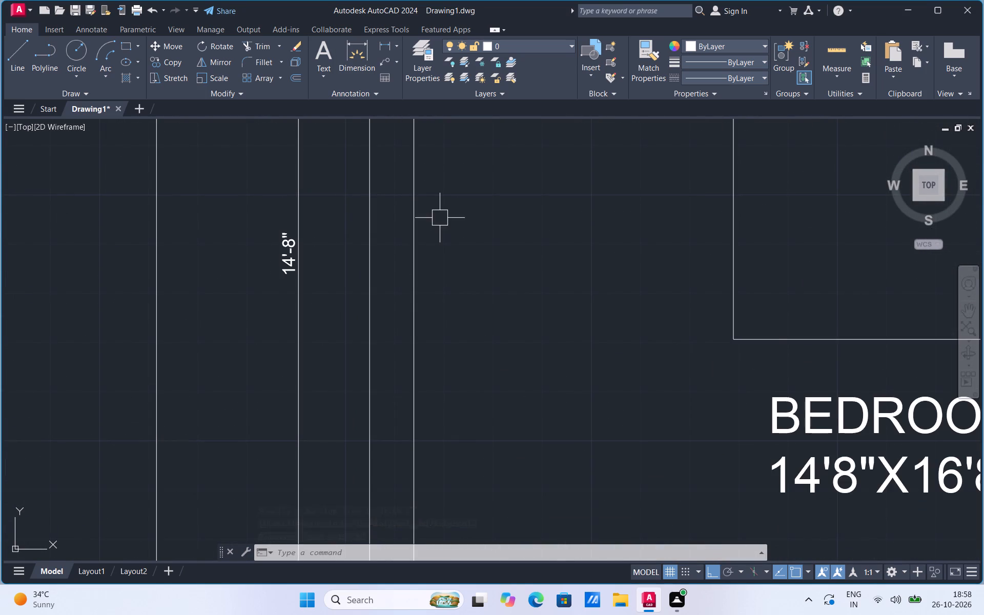
{"action": "scroll", "coordinate": [440, 215], "scroll_direction": "down", "scroll_amount": 4}
{"action": "scroll", "coordinate": [438, 337], "scroll_direction": "up", "scroll_amount": 2}
{"action": "scroll", "coordinate": [370, 195], "scroll_direction": "down", "scroll_amount": 2}
{"action": "scroll", "coordinate": [424, 370], "scroll_direction": "up", "scroll_amount": 3}
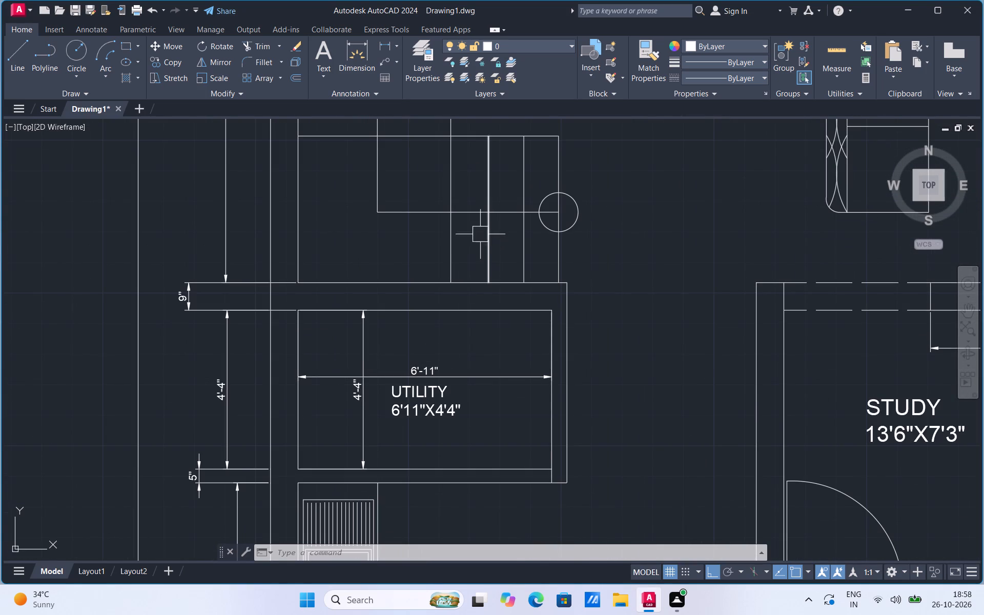
{"action": "scroll", "coordinate": [371, 245], "scroll_direction": "down", "scroll_amount": 2}
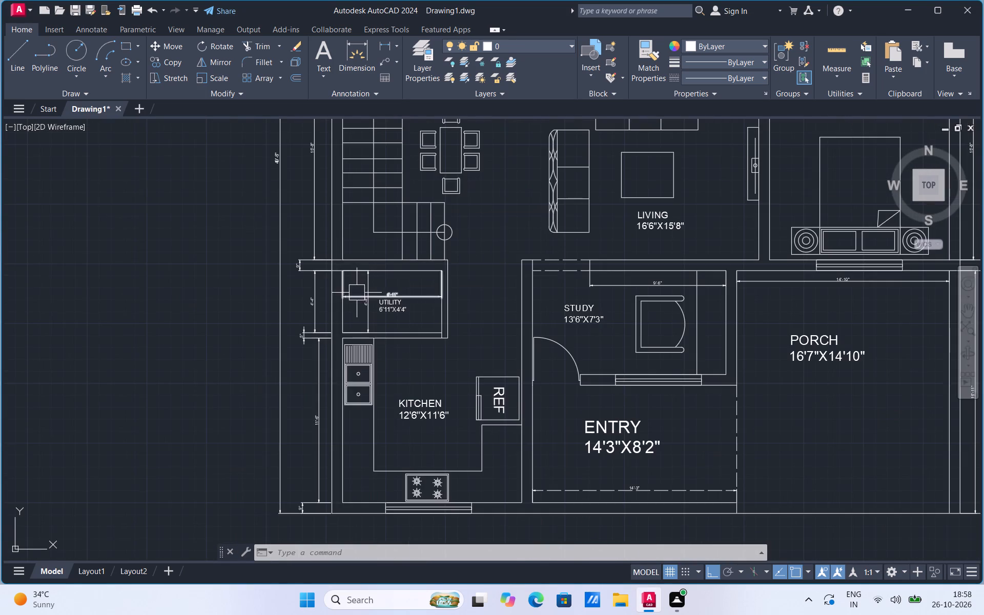
{"action": "scroll", "coordinate": [325, 442], "scroll_direction": "up", "scroll_amount": 2}
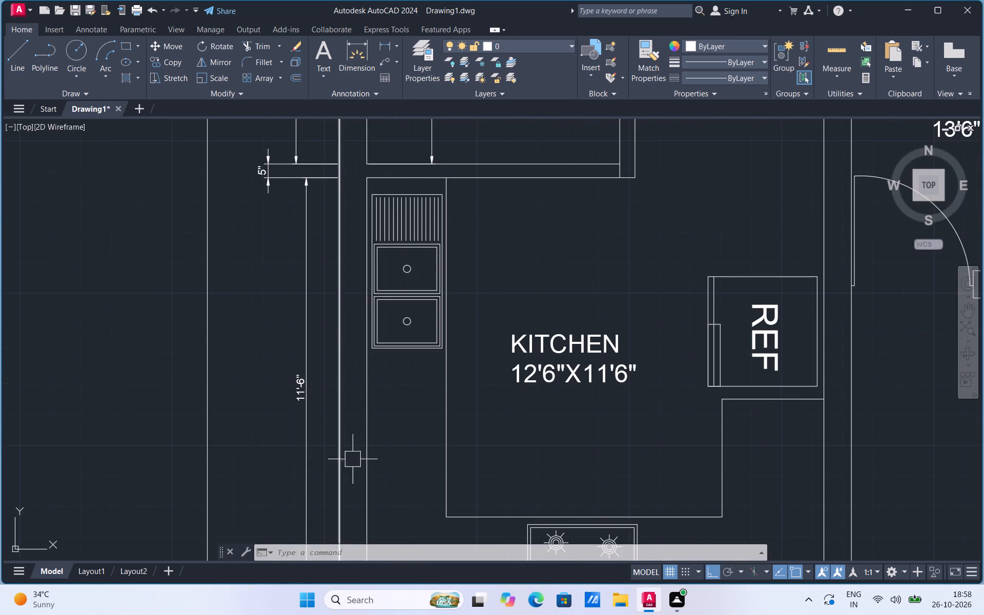
{"action": "scroll", "coordinate": [352, 354], "scroll_direction": "down", "scroll_amount": 2}
{"action": "scroll", "coordinate": [364, 441], "scroll_direction": "up", "scroll_amount": 2}
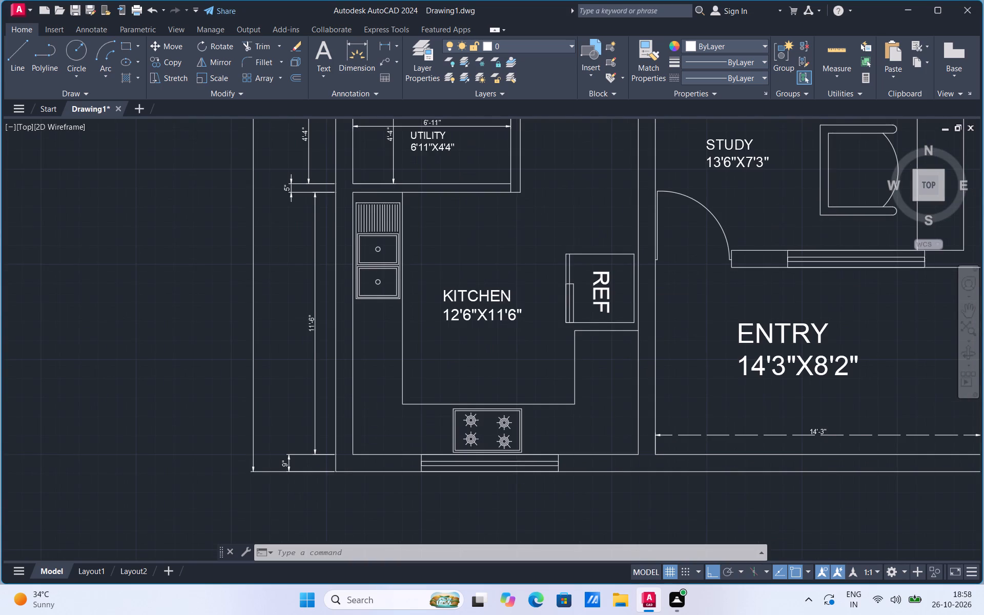
{"action": "scroll", "coordinate": [362, 521], "scroll_direction": "down", "scroll_amount": 2}
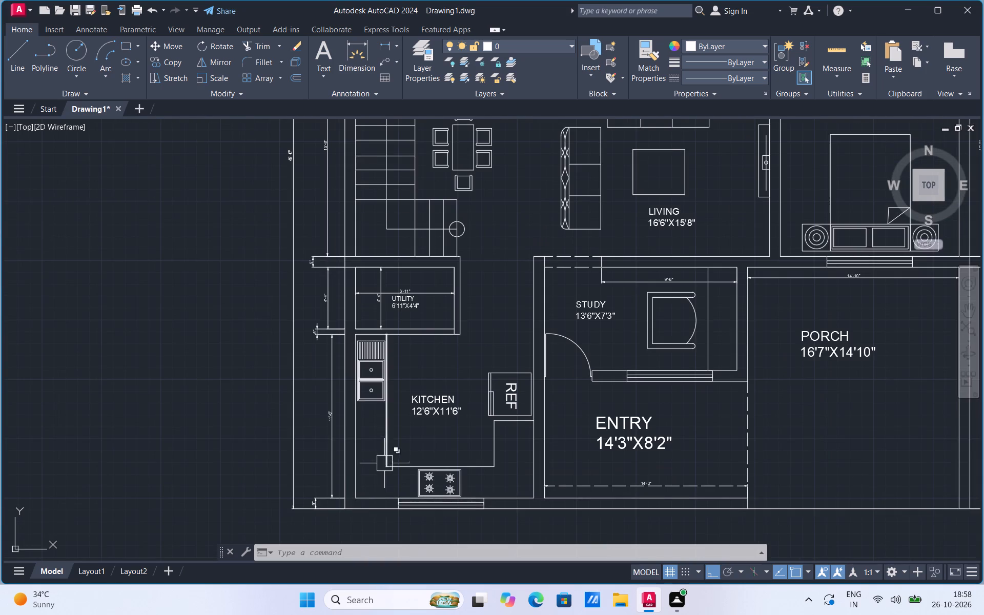
Move the double sink with its drainboard south along the kitchen's west counter.
{"action": "scroll", "coordinate": [395, 434], "scroll_direction": "up", "scroll_amount": 1}
{"action": "left_click", "coordinate": [372, 380]}
{"action": "right_click", "coordinate": [372, 380]}
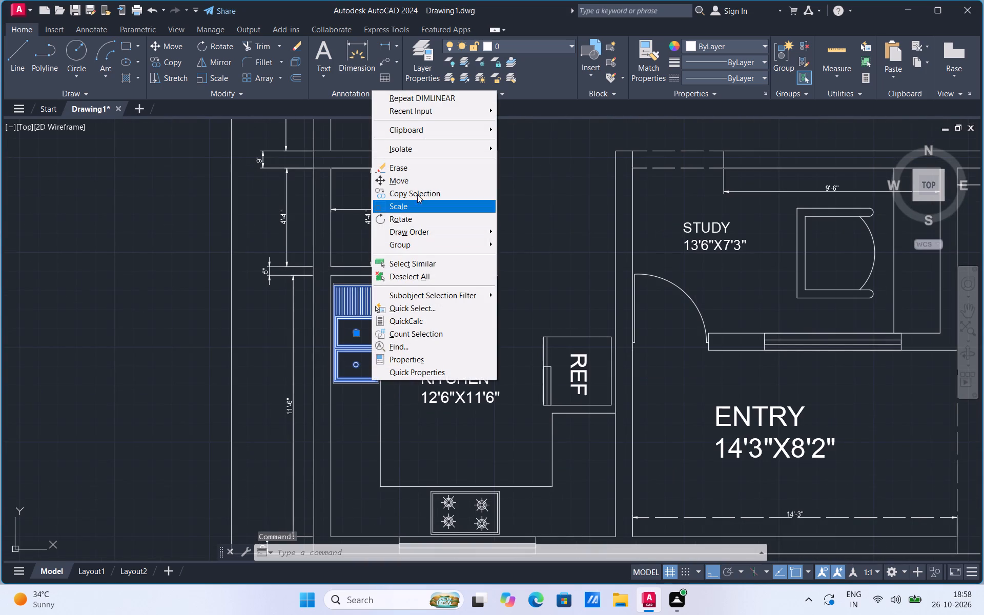
{"action": "left_click", "coordinate": [414, 176]}
{"action": "left_click", "coordinate": [348, 385]}
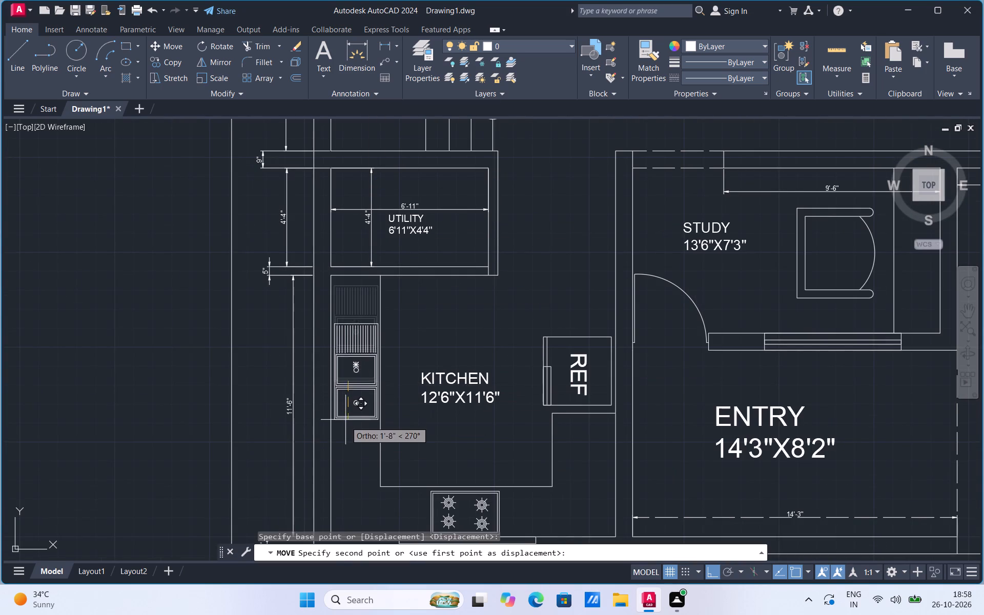
{"action": "left_click", "coordinate": [345, 443]}
Draw lines from the wall-end midpoint at the utility's southeast corner, 2" and 6" west, and north to the wall's inner face.
{"action": "scroll", "coordinate": [376, 503], "scroll_direction": "down", "scroll_amount": 1}
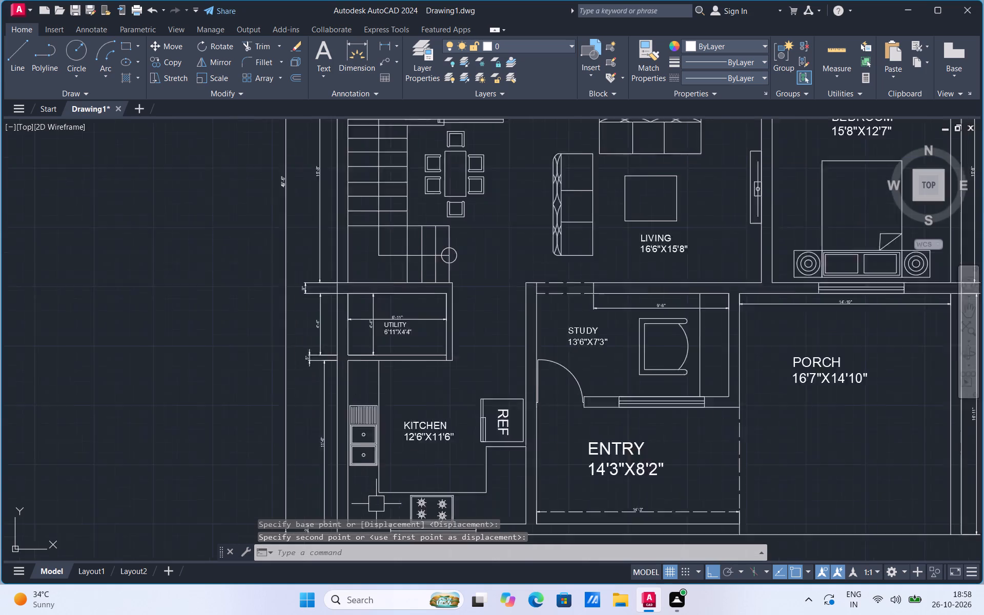
{"action": "scroll", "coordinate": [376, 504], "scroll_direction": "down", "scroll_amount": 1}
{"action": "scroll", "coordinate": [395, 434], "scroll_direction": "up", "scroll_amount": 3}
{"action": "scroll", "coordinate": [458, 320], "scroll_direction": "up", "scroll_amount": 1}
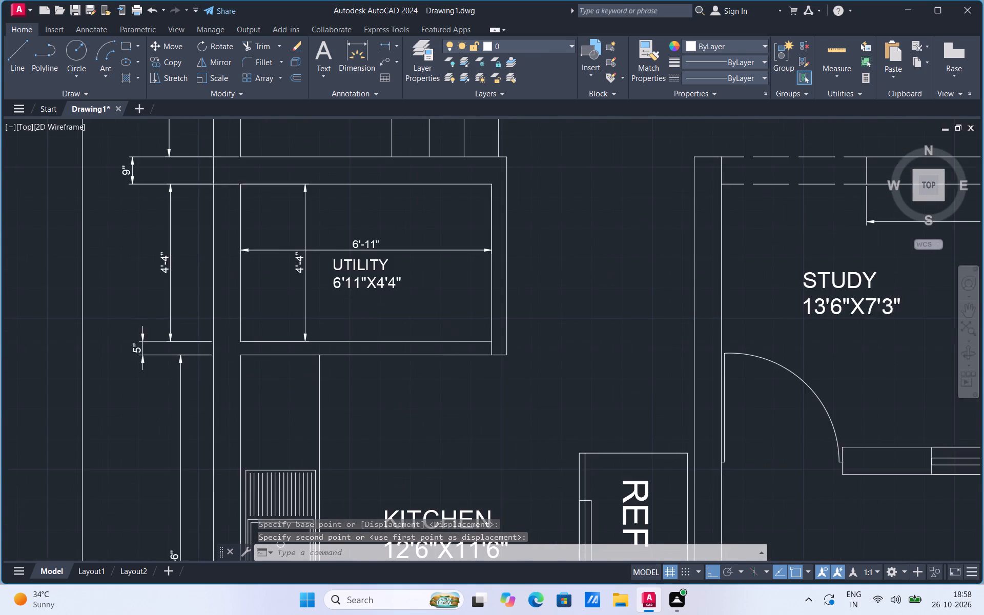
{"action": "left_click", "coordinate": [11, 61]}
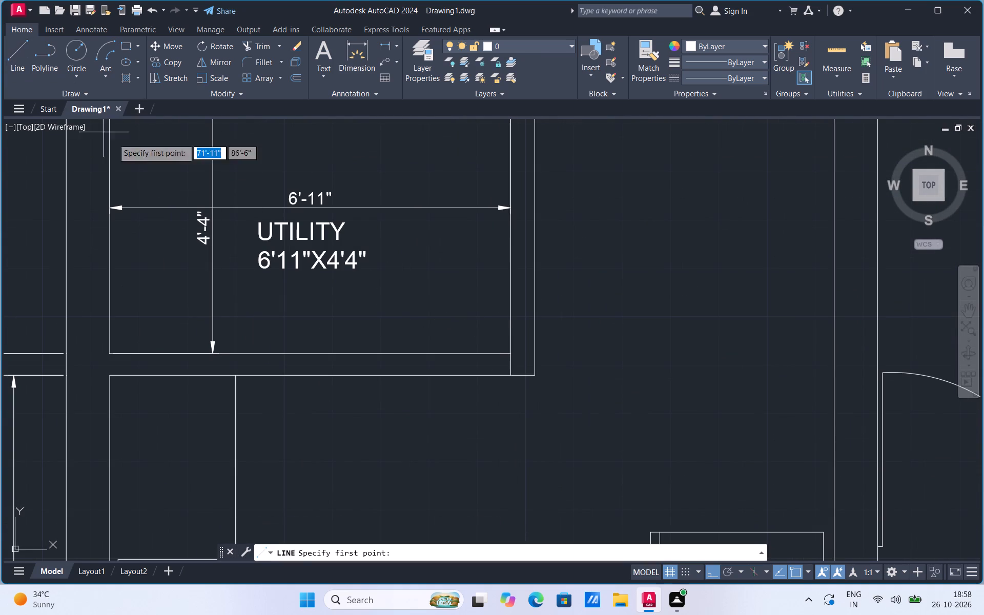
{"action": "scroll", "coordinate": [520, 362], "scroll_direction": "up", "scroll_amount": 1}
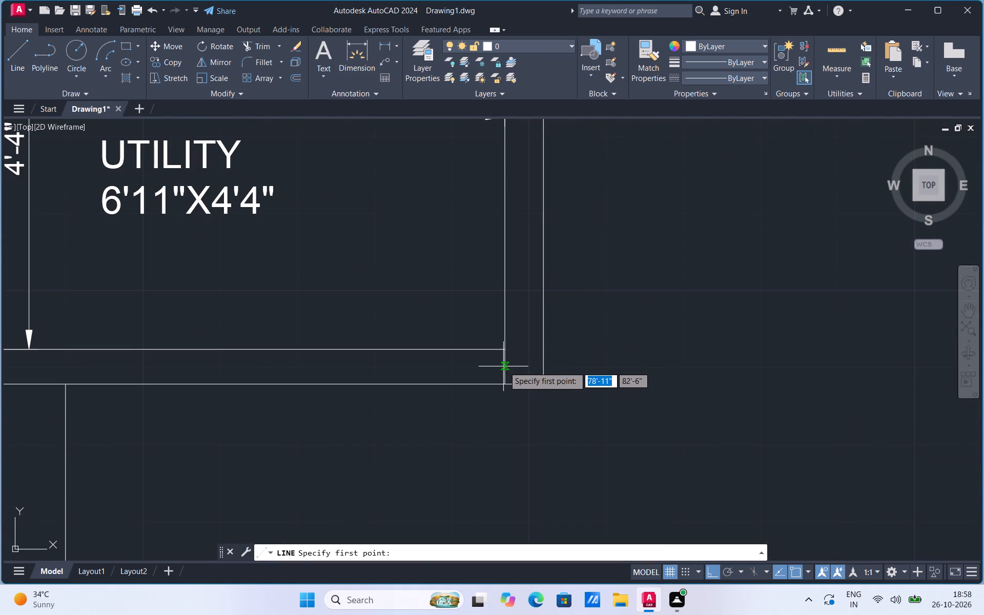
{"action": "left_click", "coordinate": [506, 367]}
{"action": "key", "text": "2"}
{"action": "key", "text": "Return"}
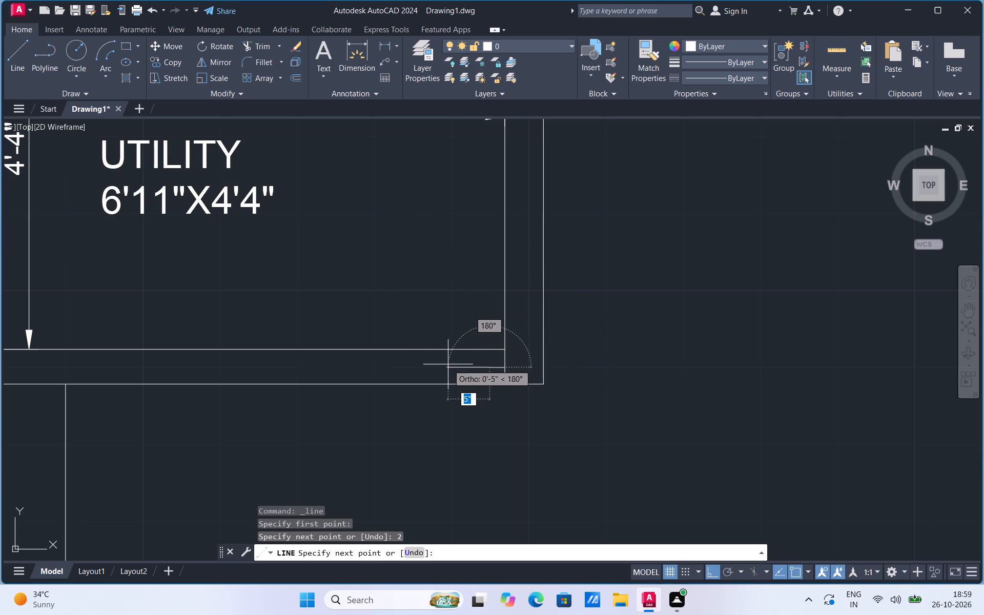
{"action": "key", "text": "6"}
{"action": "key", "text": "Return"}
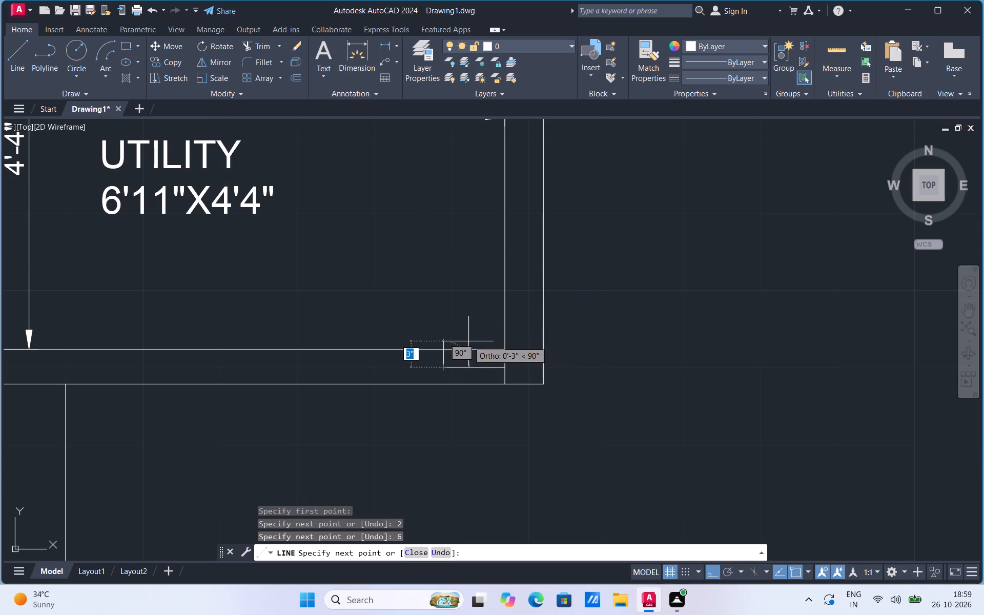
{"action": "left_click", "coordinate": [445, 346]}
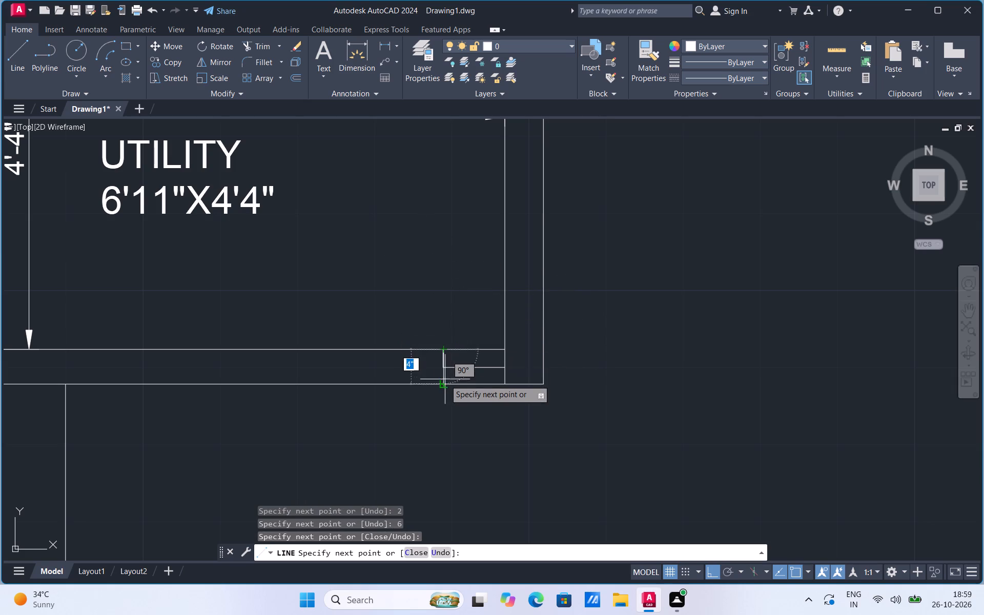
{"action": "key", "text": "Escape"}
Extend the short vertical line in the utility's south wall down to the wall's outer face.
{"action": "key", "text": "e"}
{"action": "key", "text": "x"}
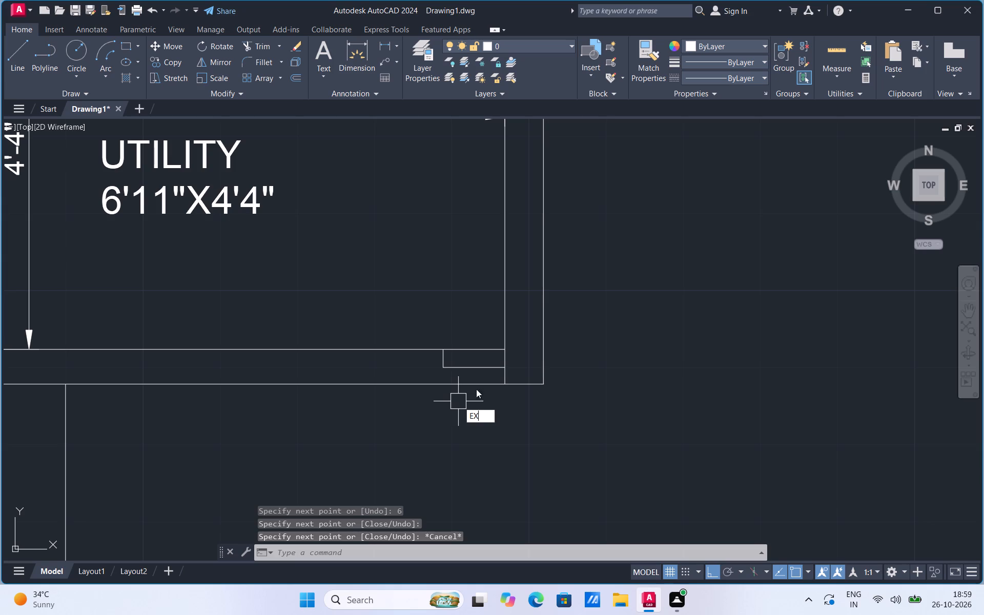
{"action": "left_click", "coordinate": [503, 428]}
{"action": "scroll", "coordinate": [445, 357], "scroll_direction": "up", "scroll_amount": 2}
{"action": "left_click", "coordinate": [438, 361]}
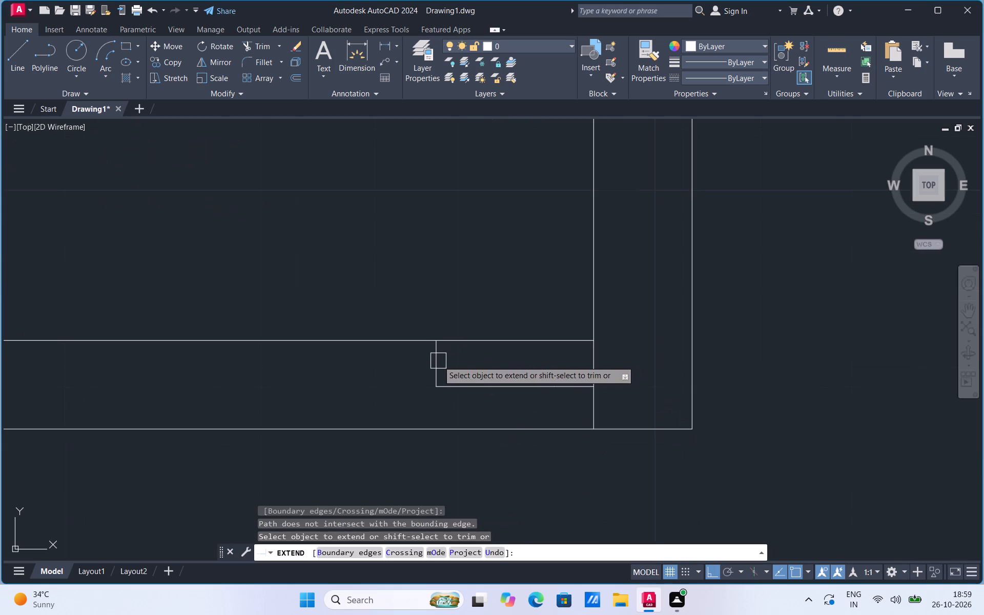
{"action": "left_click", "coordinate": [433, 375]}
{"action": "key", "text": "Escape"}
Move the extended vertical line east along the utility's south wall, closer to the southeast corner.
{"action": "left_click", "coordinate": [437, 414]}
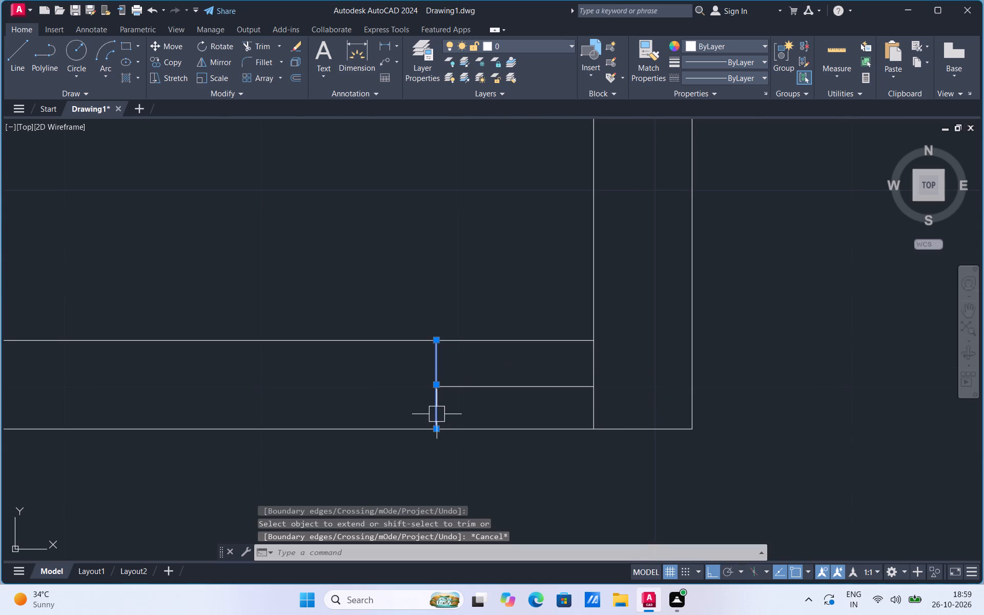
{"action": "right_click", "coordinate": [437, 414]}
{"action": "left_click", "coordinate": [464, 199]}
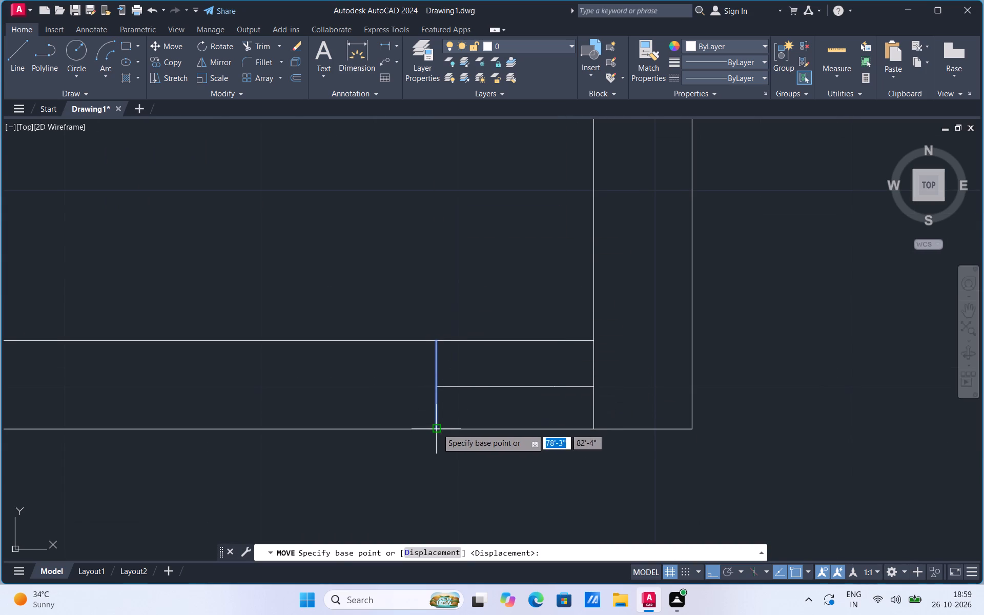
{"action": "left_click", "coordinate": [437, 428]}
{"action": "left_click", "coordinate": [479, 427]}
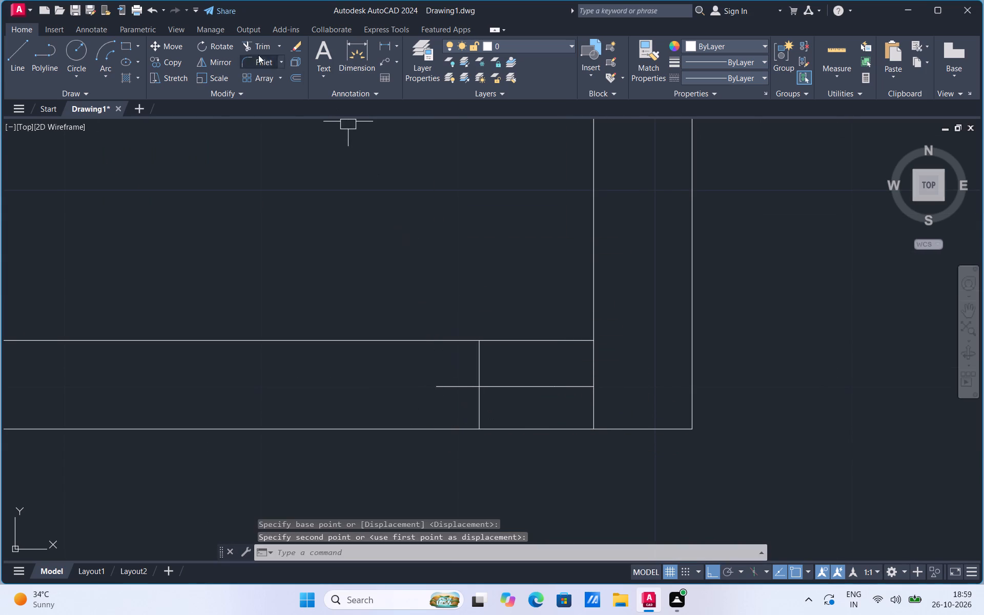
Trim away the horizontal helper line and the old dividing line across the wall at the utility's southeast corner.
{"action": "left_click", "coordinate": [264, 49]}
{"action": "left_click", "coordinate": [499, 385]}
{"action": "left_click", "coordinate": [437, 384]}
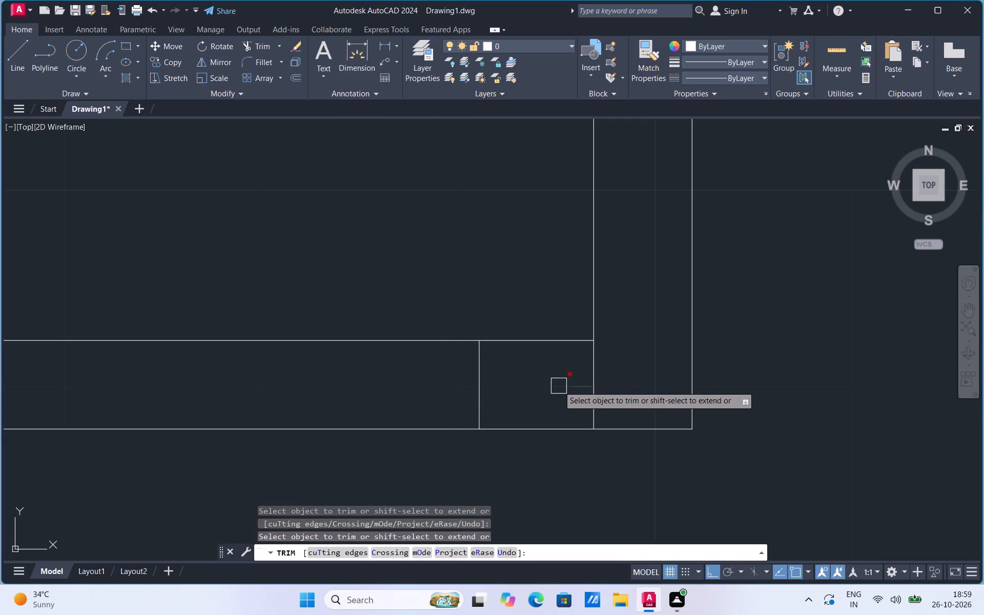
{"action": "left_click", "coordinate": [559, 386]}
{"action": "left_click", "coordinate": [597, 379]}
{"action": "scroll", "coordinate": [614, 460], "scroll_direction": "down", "scroll_amount": 4}
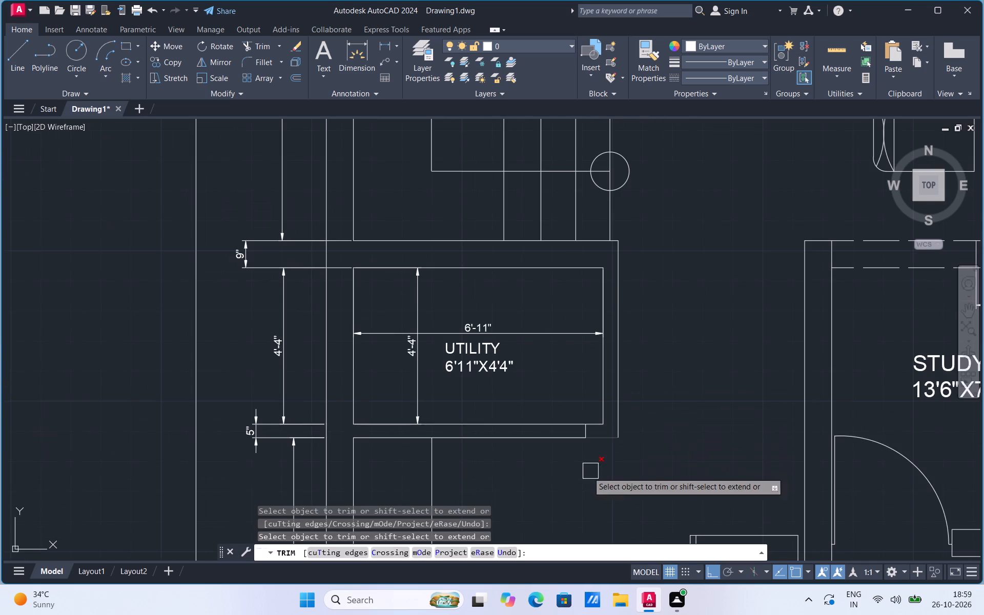
{"action": "scroll", "coordinate": [547, 472], "scroll_direction": "down", "scroll_amount": 2}
{"action": "key", "text": "Escape"}
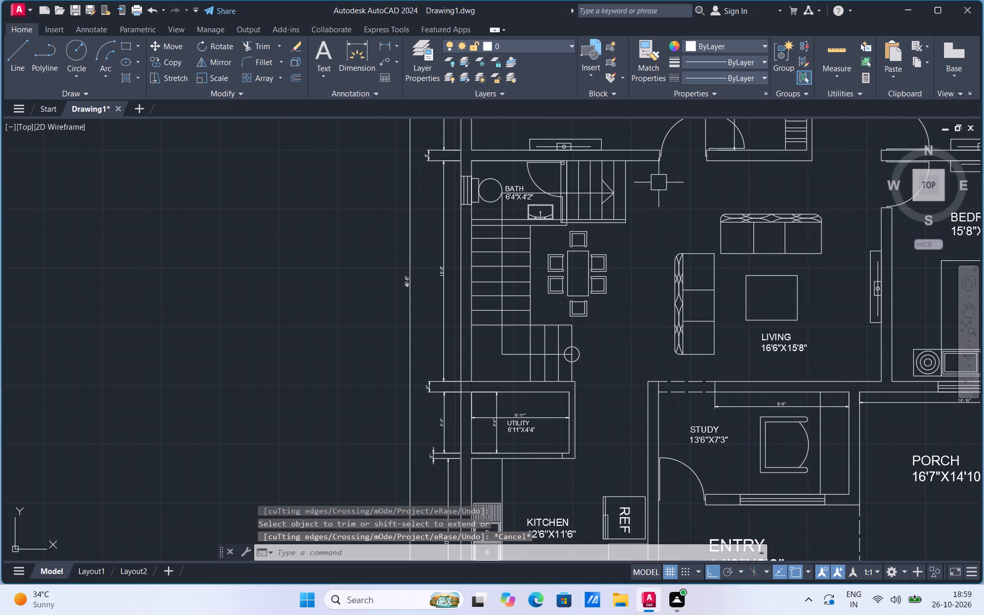
Copy the door on the DRESS room's north side to the wall-end line at the utility's southeast corner.
{"action": "scroll", "coordinate": [537, 266], "scroll_direction": "down", "scroll_amount": 2}
{"action": "scroll", "coordinate": [657, 171], "scroll_direction": "up", "scroll_amount": 3}
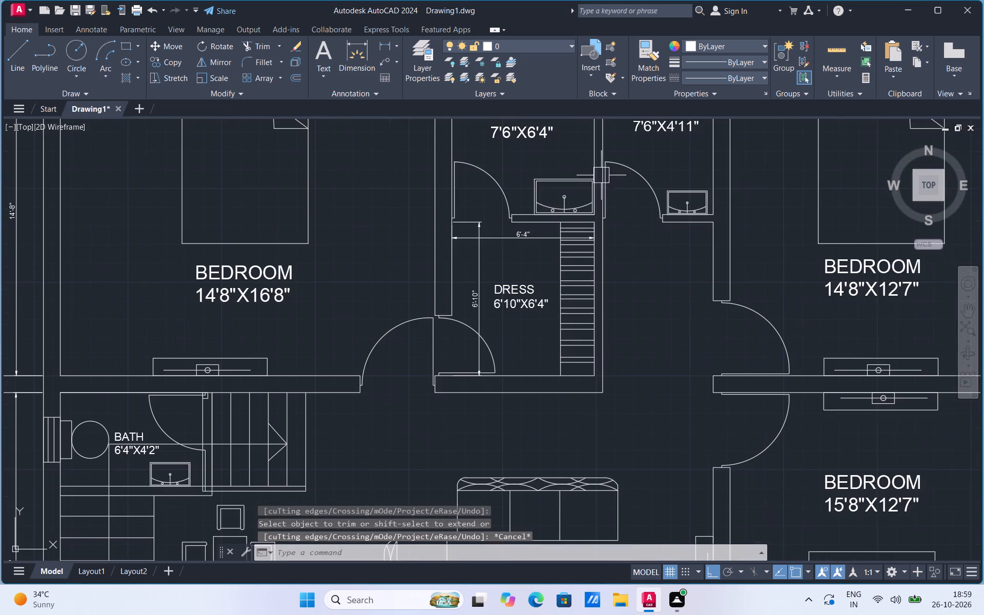
{"action": "left_click", "coordinate": [510, 186]}
{"action": "right_click", "coordinate": [510, 186]}
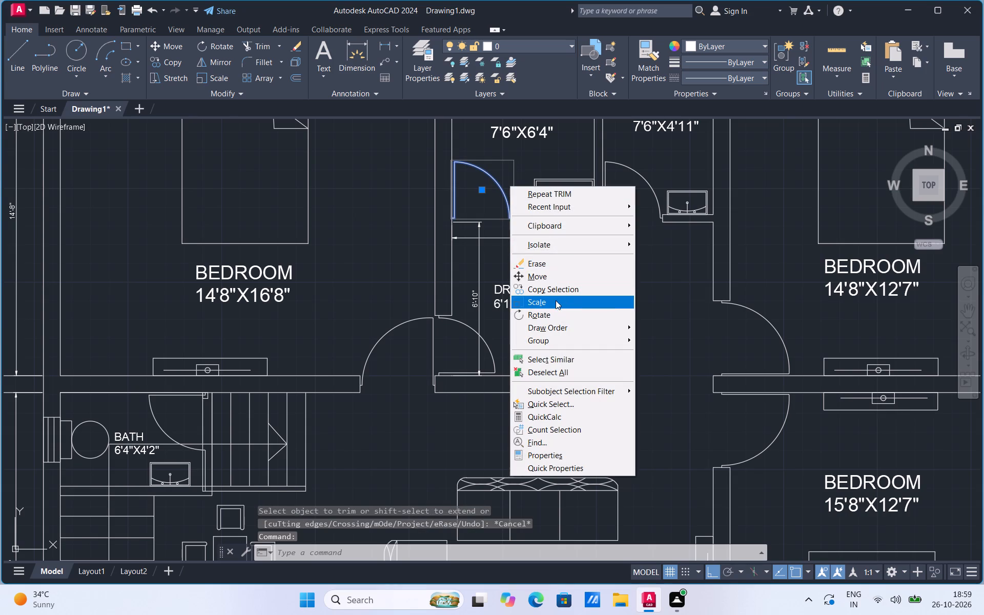
{"action": "left_click", "coordinate": [556, 294]}
{"action": "scroll", "coordinate": [518, 206], "scroll_direction": "up", "scroll_amount": 2}
{"action": "left_click", "coordinate": [504, 237]}
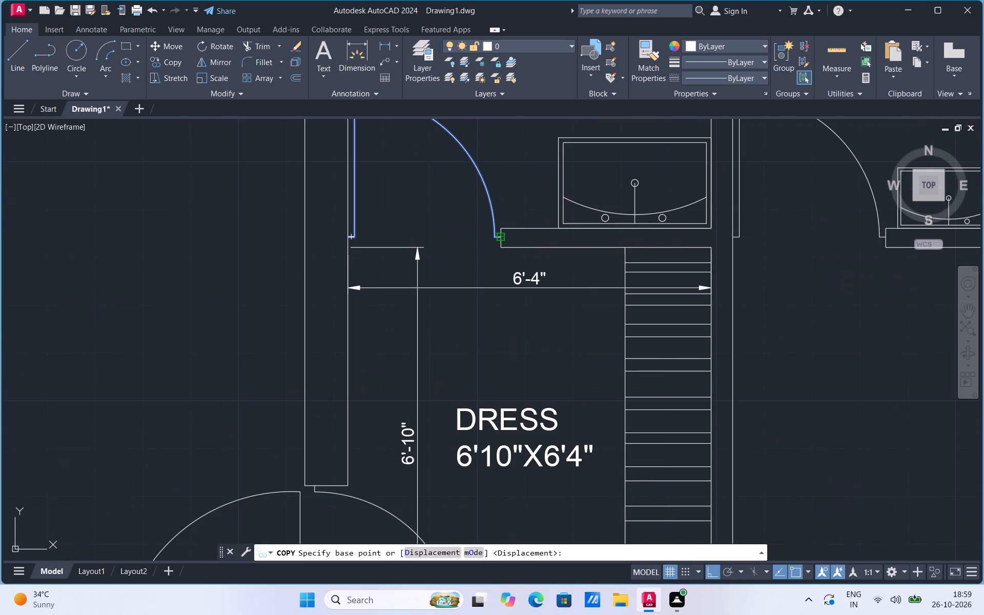
{"action": "scroll", "coordinate": [537, 196], "scroll_direction": "down", "scroll_amount": 3}
{"action": "scroll", "coordinate": [418, 239], "scroll_direction": "down", "scroll_amount": 2}
{"action": "scroll", "coordinate": [374, 391], "scroll_direction": "up", "scroll_amount": 3}
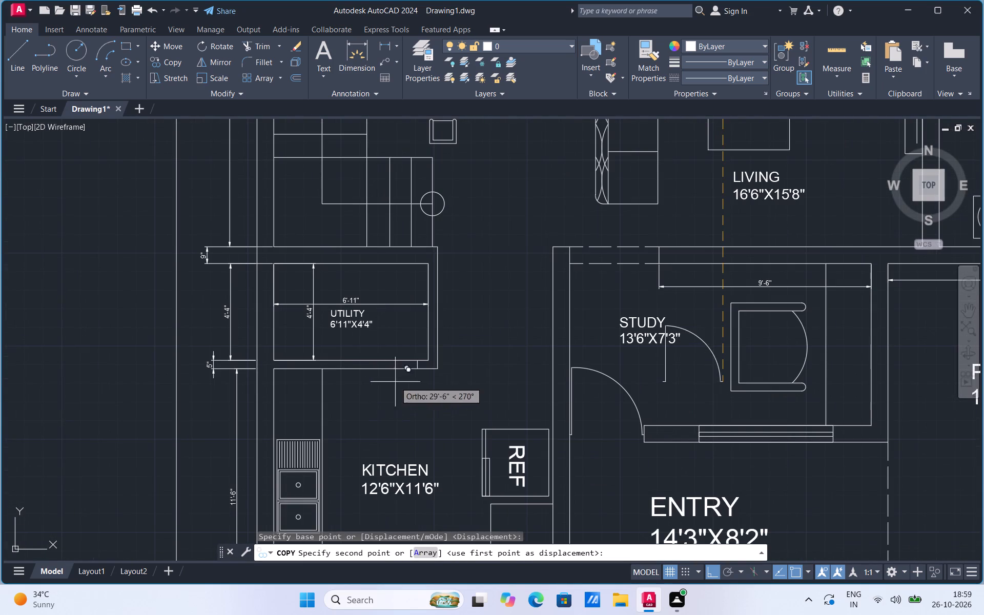
{"action": "left_click", "coordinate": [415, 365]}
{"action": "scroll", "coordinate": [382, 345], "scroll_direction": "up", "scroll_amount": 3}
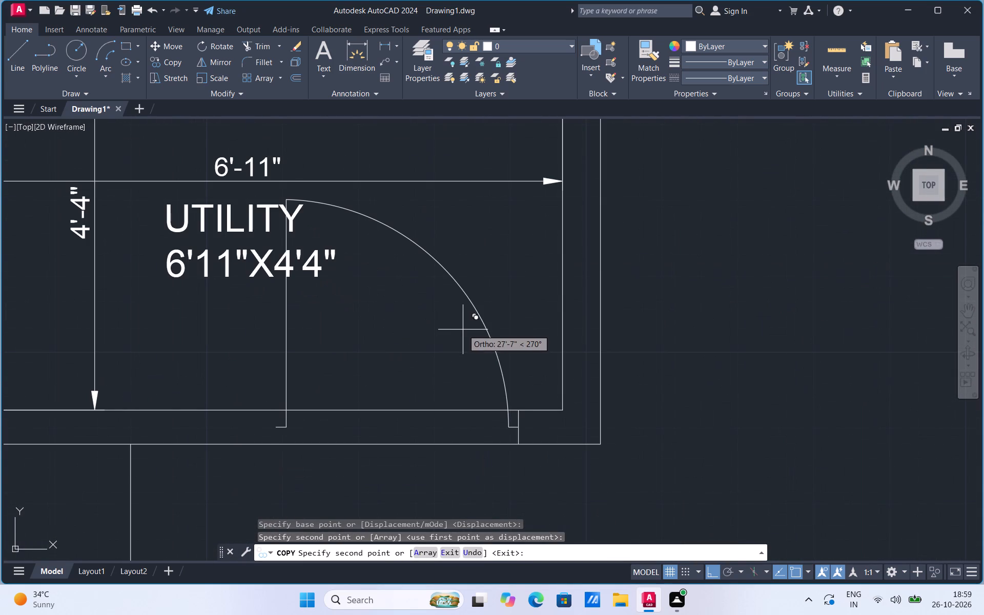
{"action": "key", "text": "Escape"}
Mirror the copied utility door about the vertical wall-end line, erasing the source door.
{"action": "left_click", "coordinate": [471, 312]}
{"action": "type", "text": "MI"}
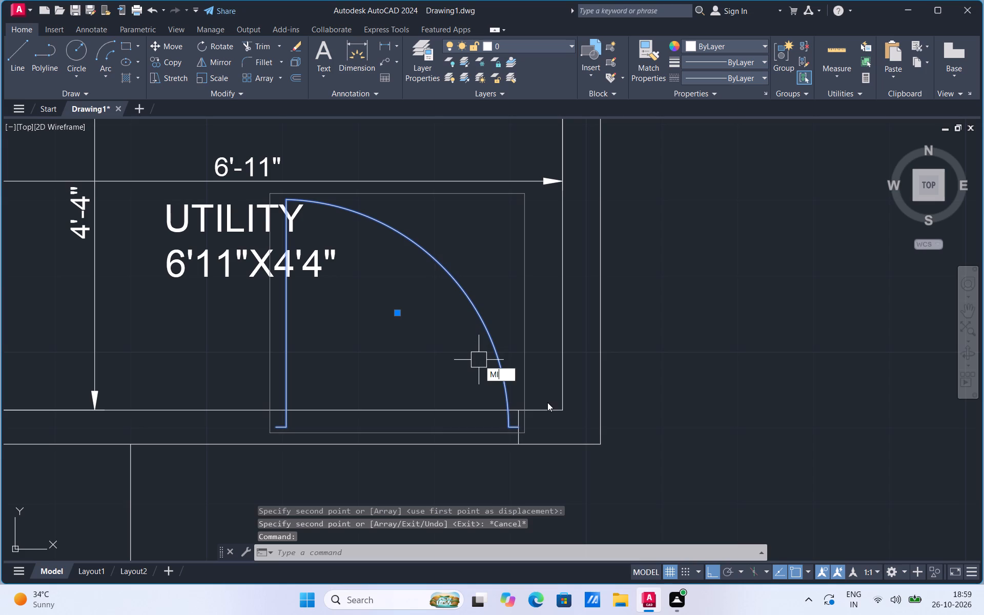
{"action": "left_click", "coordinate": [541, 382]}
{"action": "left_click", "coordinate": [521, 430]}
{"action": "left_click", "coordinate": [504, 481]}
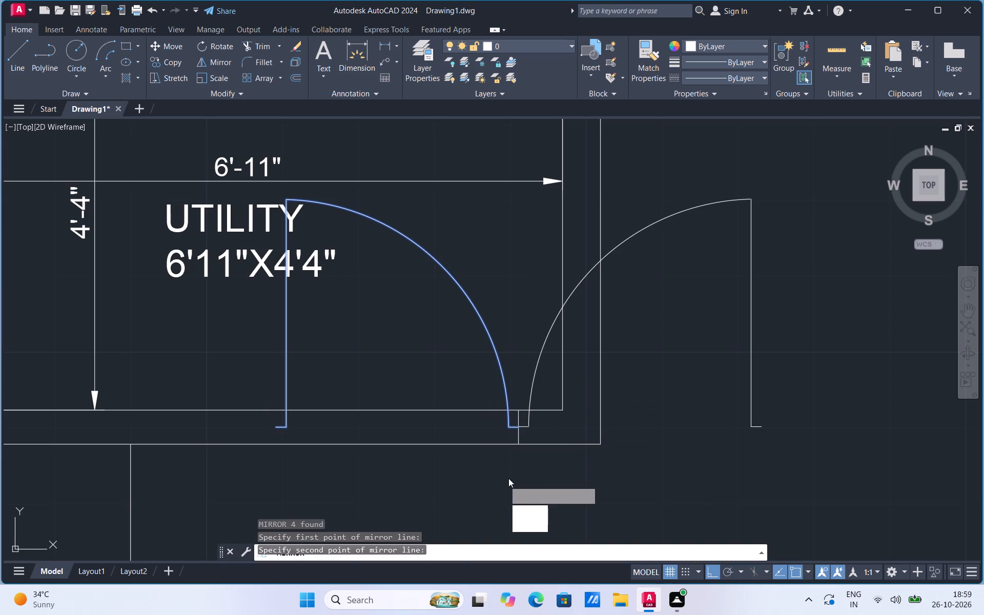
{"action": "left_click_drag", "start_coordinate": [521, 512], "coordinate": [504, 481]}
Move the mirrored door west so its hinge-side end meets the wall-end line in the utility's south wall.
{"action": "left_click", "coordinate": [748, 368]}
{"action": "right_click", "coordinate": [748, 368]}
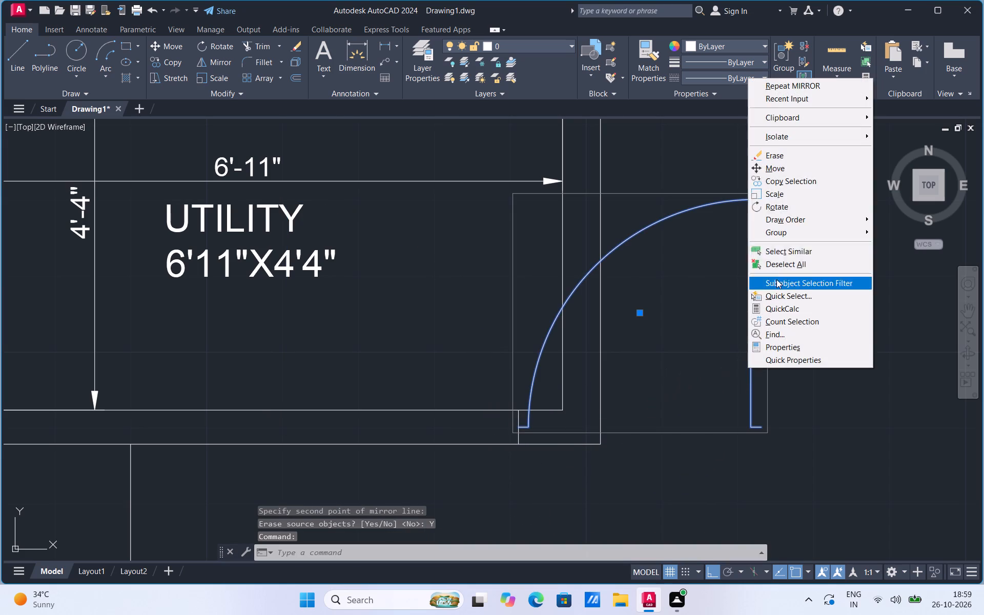
{"action": "left_click", "coordinate": [787, 174]}
{"action": "left_click", "coordinate": [763, 428]}
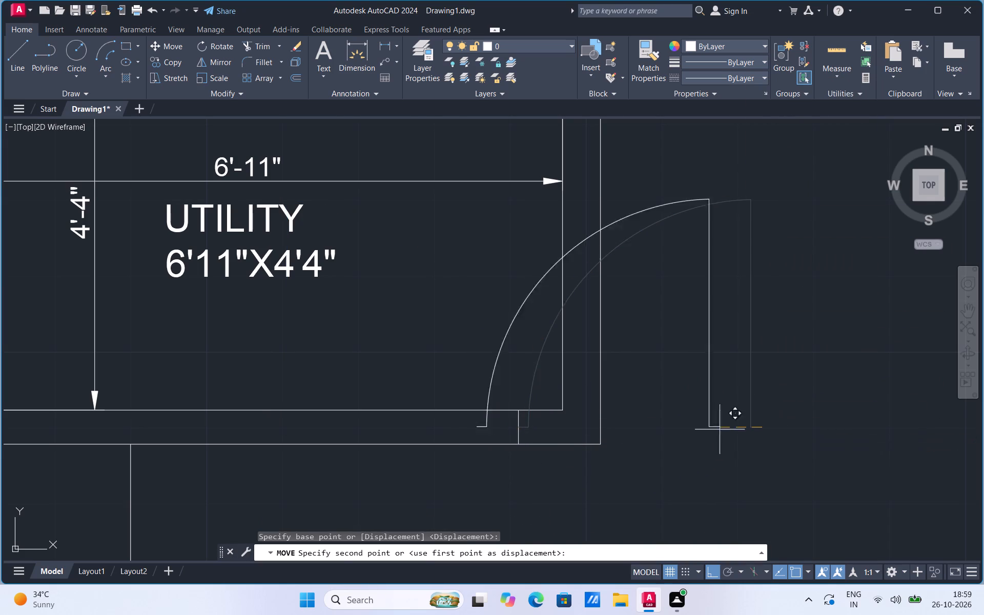
{"action": "left_click", "coordinate": [520, 430]}
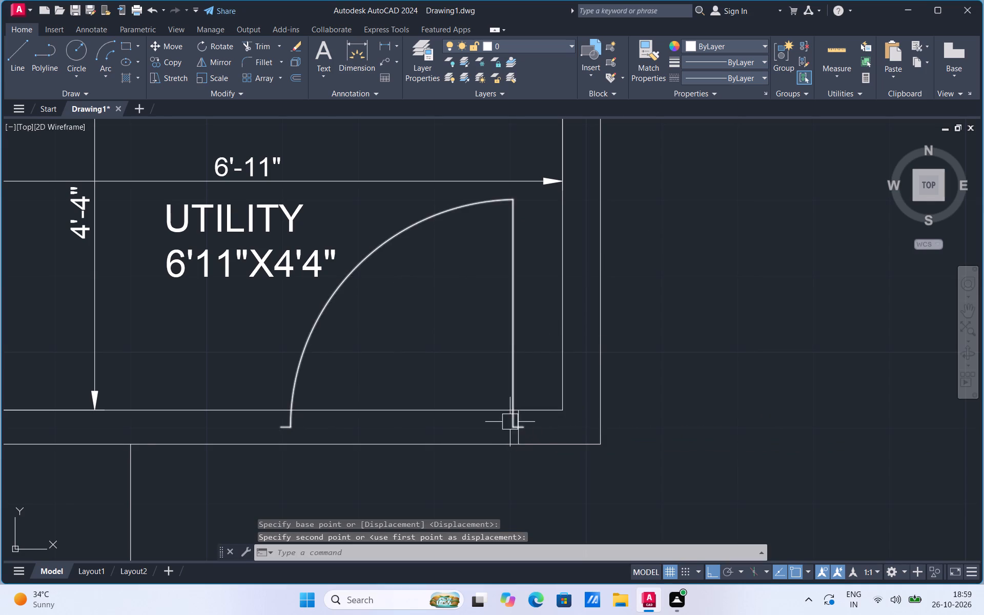
{"action": "scroll", "coordinate": [509, 419], "scroll_direction": "up", "scroll_amount": 1}
{"action": "left_click", "coordinate": [517, 386]}
{"action": "right_click", "coordinate": [517, 386]}
{"action": "left_click", "coordinate": [550, 185]}
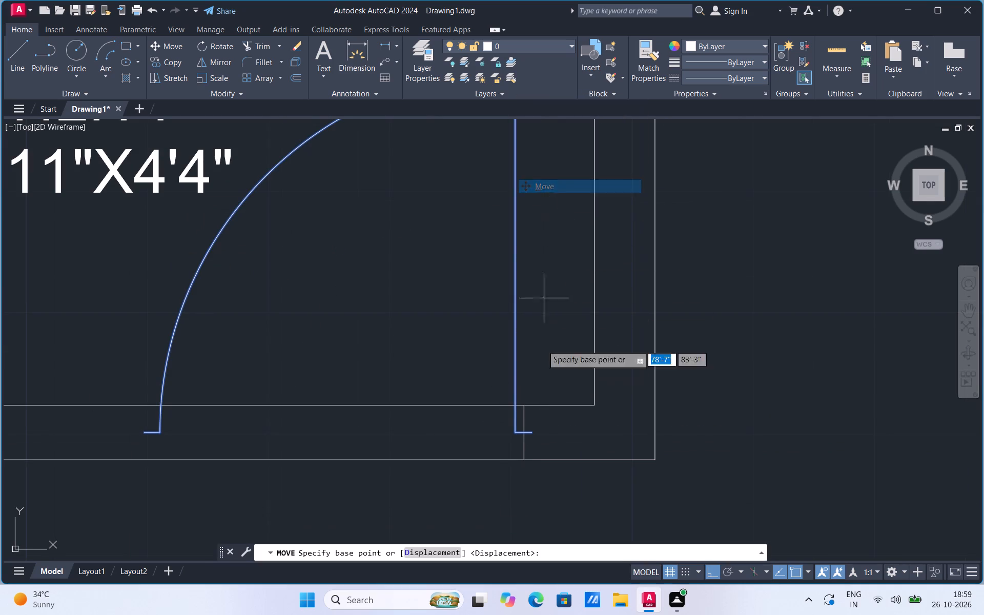
{"action": "left_click", "coordinate": [532, 436]}
{"action": "left_click", "coordinate": [524, 438]}
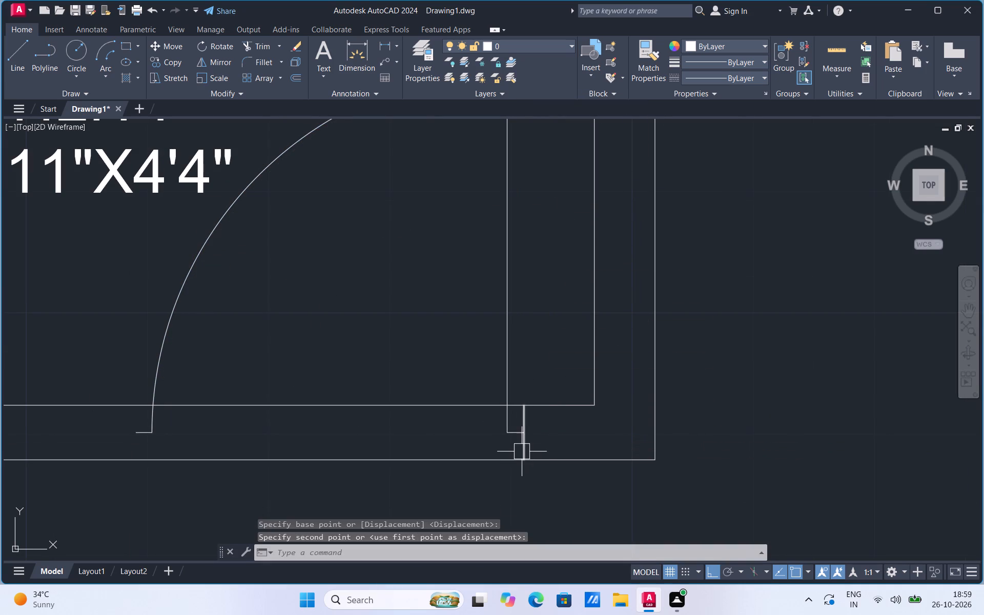
Copy the short wall-end line west to the door's latch-side end as the opposite jamb.
{"action": "left_click", "coordinate": [522, 452]}
{"action": "right_click", "coordinate": [522, 452]}
{"action": "left_click", "coordinate": [557, 243]}
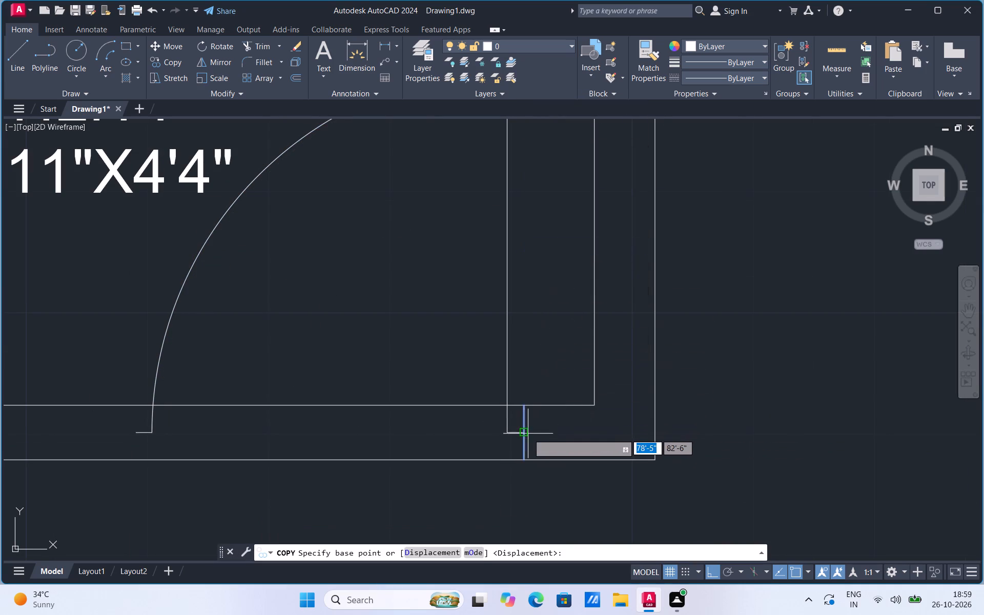
{"action": "left_click_drag", "start_coordinate": [526, 434], "coordinate": [519, 434]}
{"action": "left_click", "coordinate": [132, 433]}
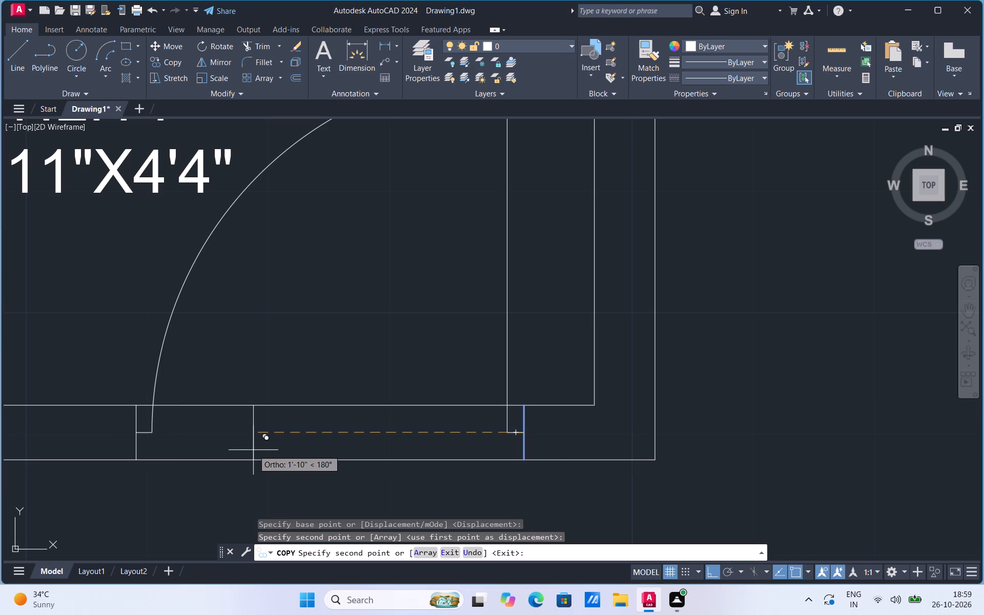
{"action": "key", "text": "Escape"}
Trim the utility's south wall lines between the two jambs to open the doorway.
{"action": "left_click", "coordinate": [262, 47]}
{"action": "left_click_drag", "start_coordinate": [321, 309], "coordinate": [321, 310]}
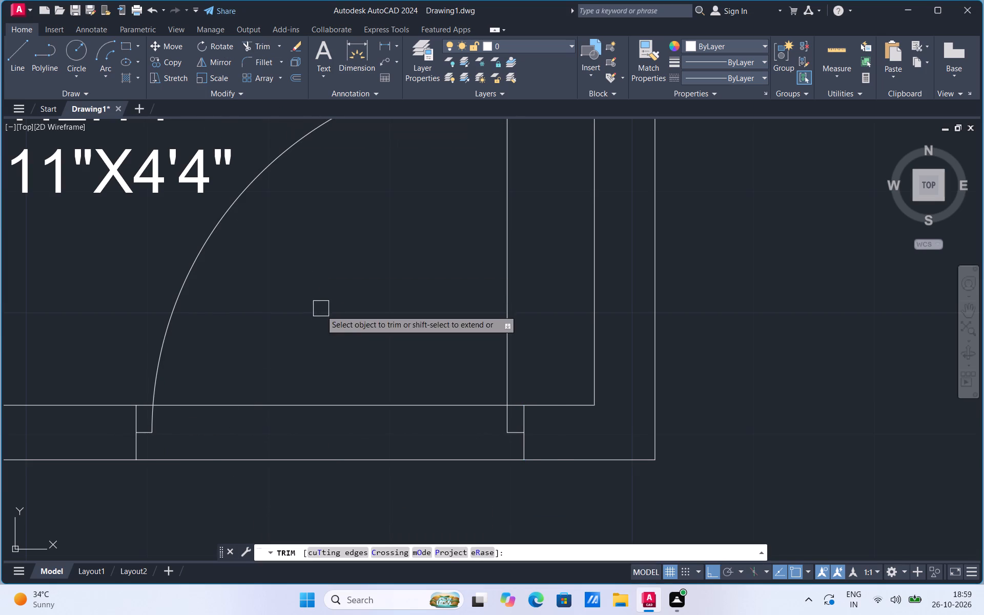
{"action": "left_click_drag", "start_coordinate": [321, 310], "coordinate": [326, 500]}
{"action": "scroll", "coordinate": [149, 406], "scroll_direction": "up", "scroll_amount": 2}
{"action": "left_click", "coordinate": [139, 413]}
{"action": "scroll", "coordinate": [308, 460], "scroll_direction": "down", "scroll_amount": 2}
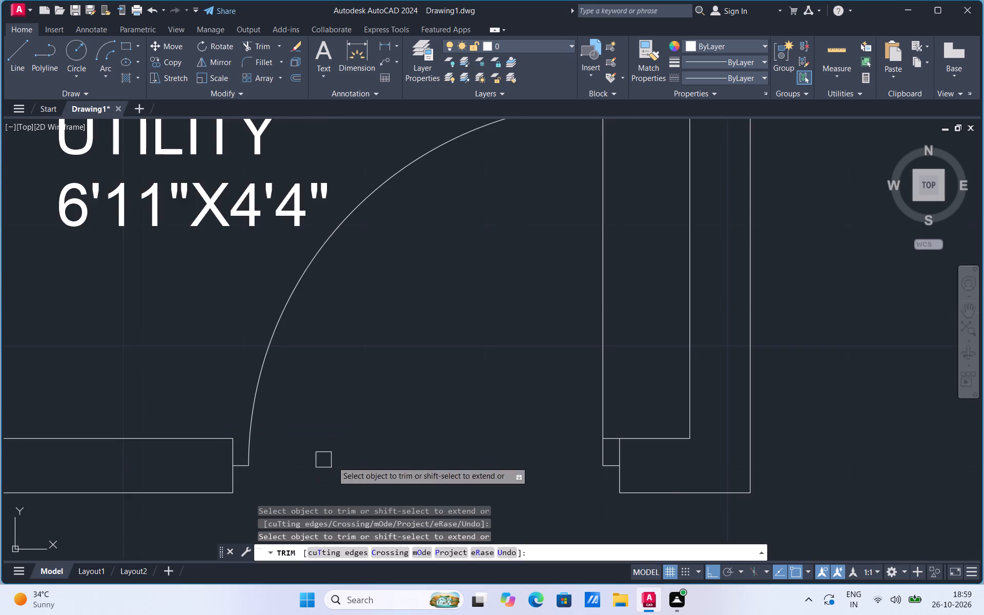
{"action": "scroll", "coordinate": [635, 453], "scroll_direction": "up", "scroll_amount": 2}
{"action": "left_click", "coordinate": [569, 417]}
{"action": "scroll", "coordinate": [504, 448], "scroll_direction": "down", "scroll_amount": 7}
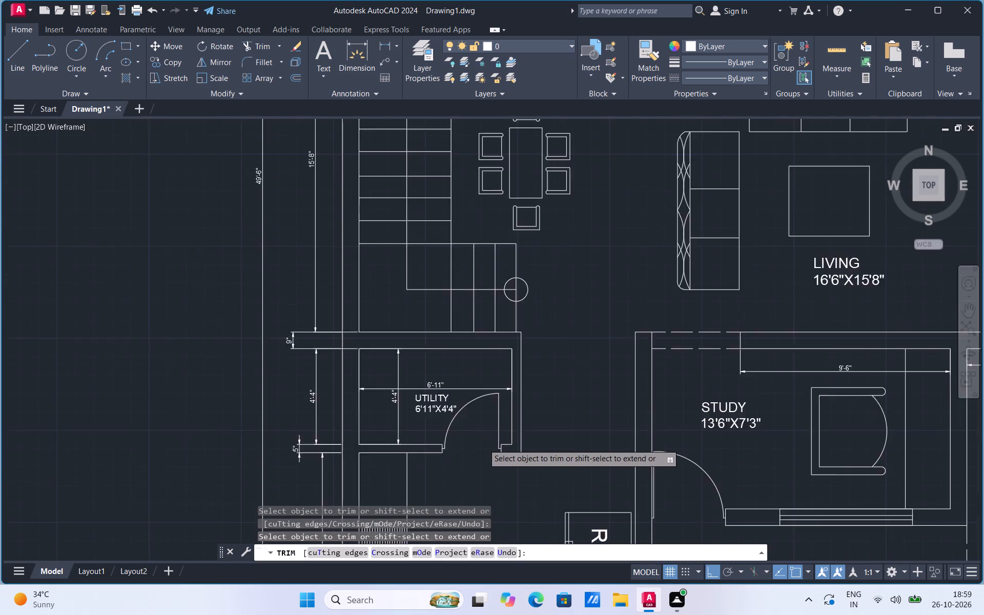
Remove the 4'-4" and 6'-11" dimensions inside the utility room.
{"action": "scroll", "coordinate": [412, 384], "scroll_direction": "up", "scroll_amount": 1}
{"action": "left_click", "coordinate": [439, 404]}
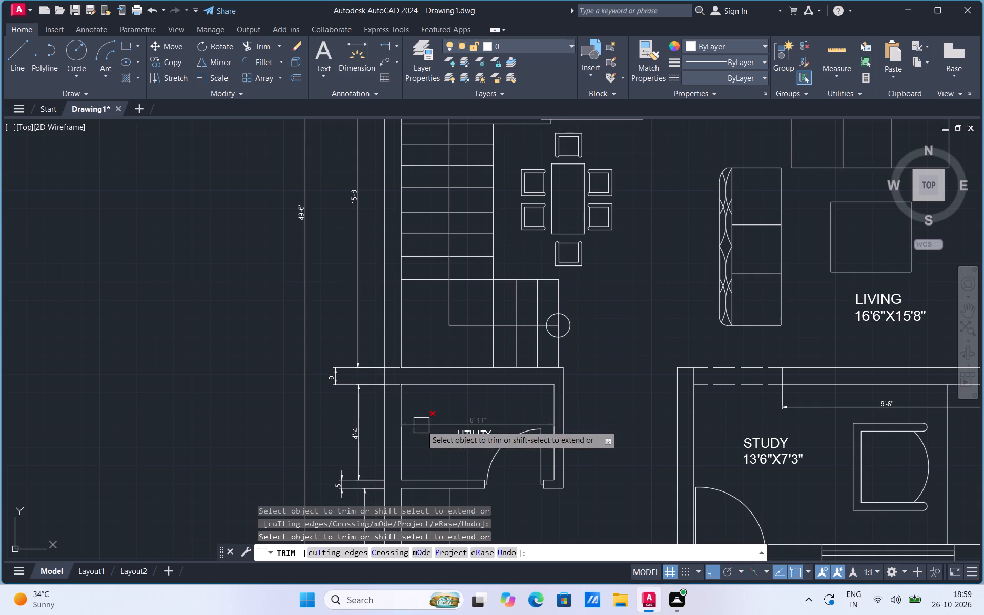
{"action": "left_click", "coordinate": [421, 425]}
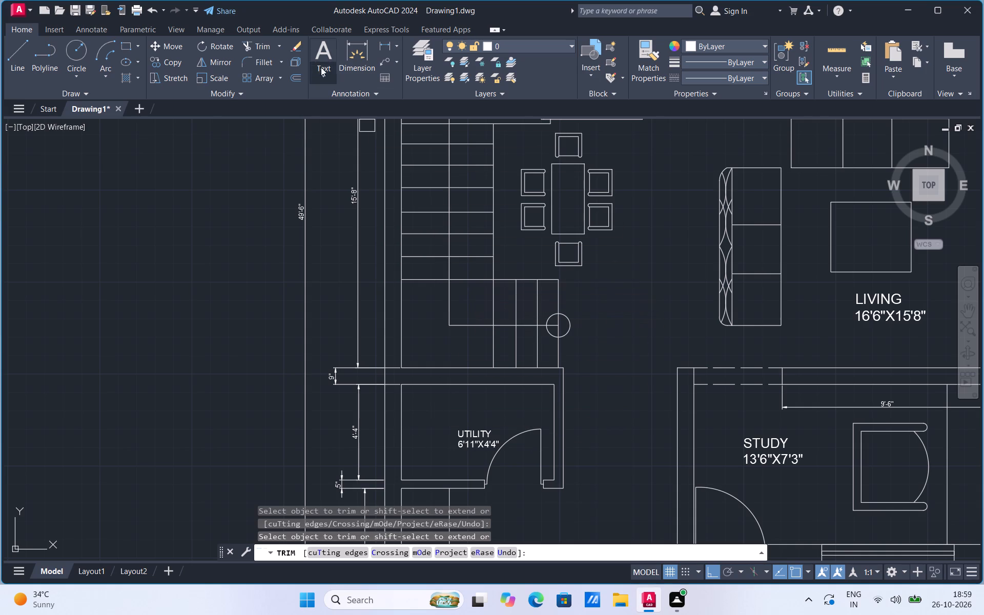
Draw a roughly square rectangle from the utility's inner northwest corner for the washing machine.
{"action": "left_click", "coordinate": [135, 46]}
{"action": "left_click", "coordinate": [134, 67]}
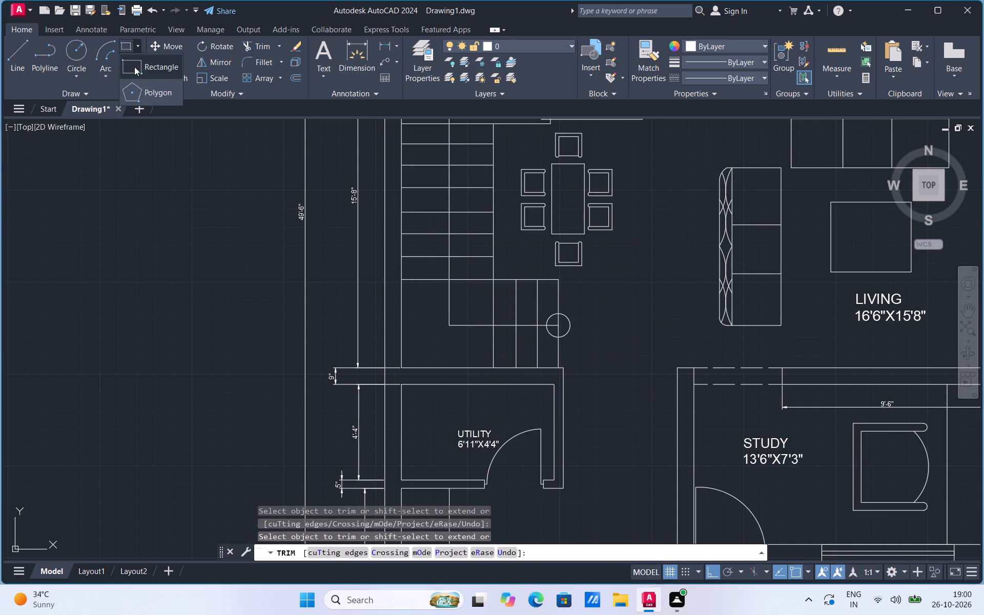
{"action": "scroll", "coordinate": [373, 325], "scroll_direction": "up", "scroll_amount": 2}
{"action": "scroll", "coordinate": [282, 192], "scroll_direction": "down", "scroll_amount": 2}
{"action": "scroll", "coordinate": [376, 334], "scroll_direction": "up", "scroll_amount": 1}
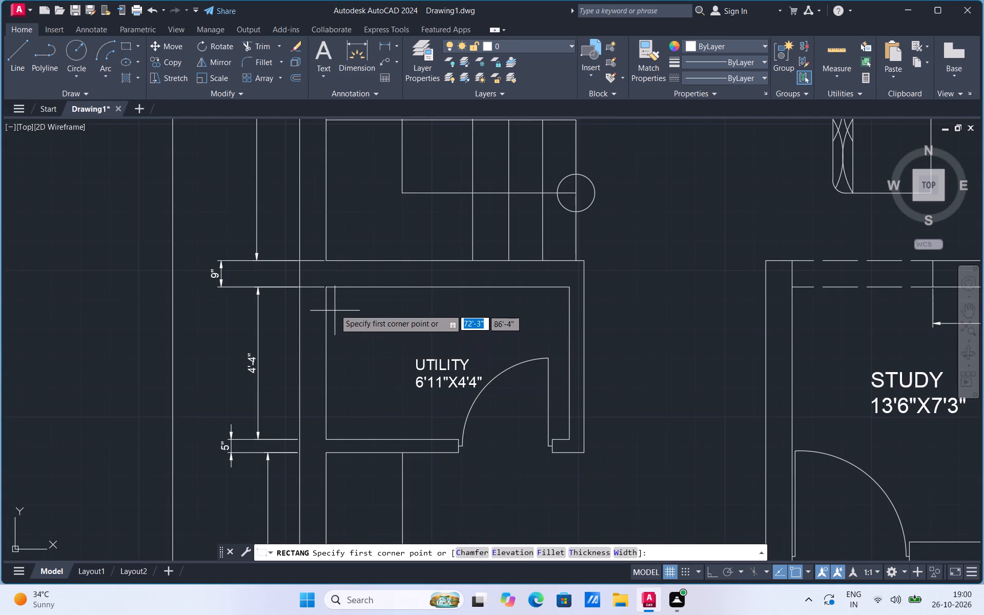
{"action": "left_click", "coordinate": [323, 284]}
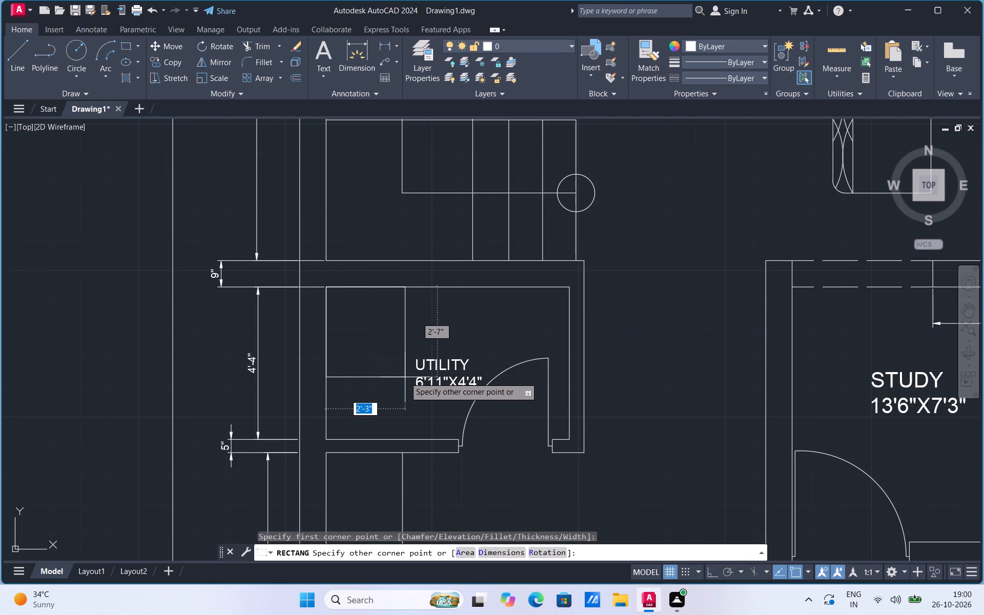
{"action": "left_click", "coordinate": [408, 368]}
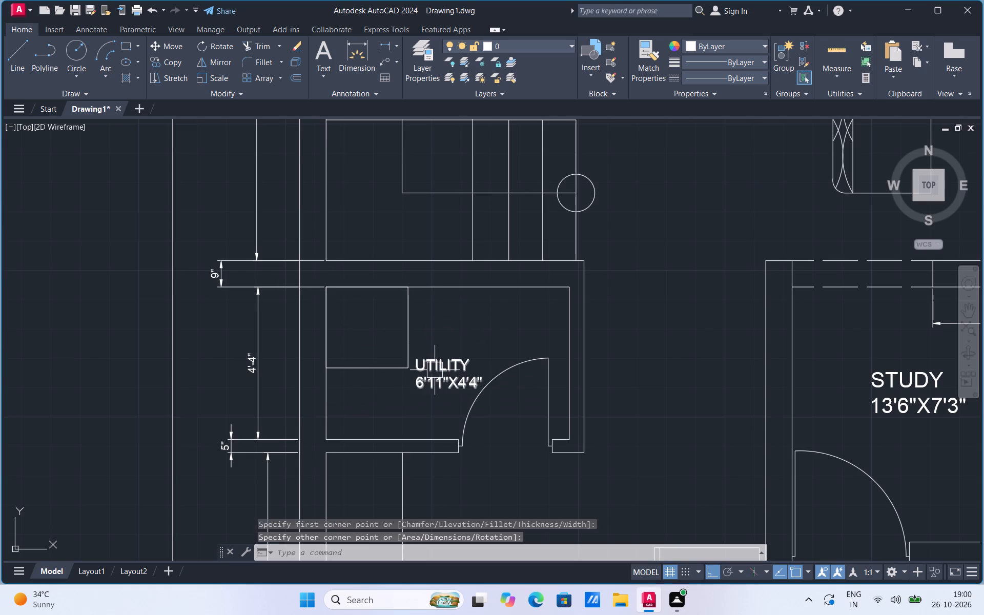
Move the UTILITY room label northeast with Ortho off, clear of the door swing and the new rectangle.
{"action": "left_click", "coordinate": [438, 370]}
{"action": "right_click", "coordinate": [438, 370]}
{"action": "left_click", "coordinate": [487, 154]}
{"action": "left_click", "coordinate": [442, 374]}
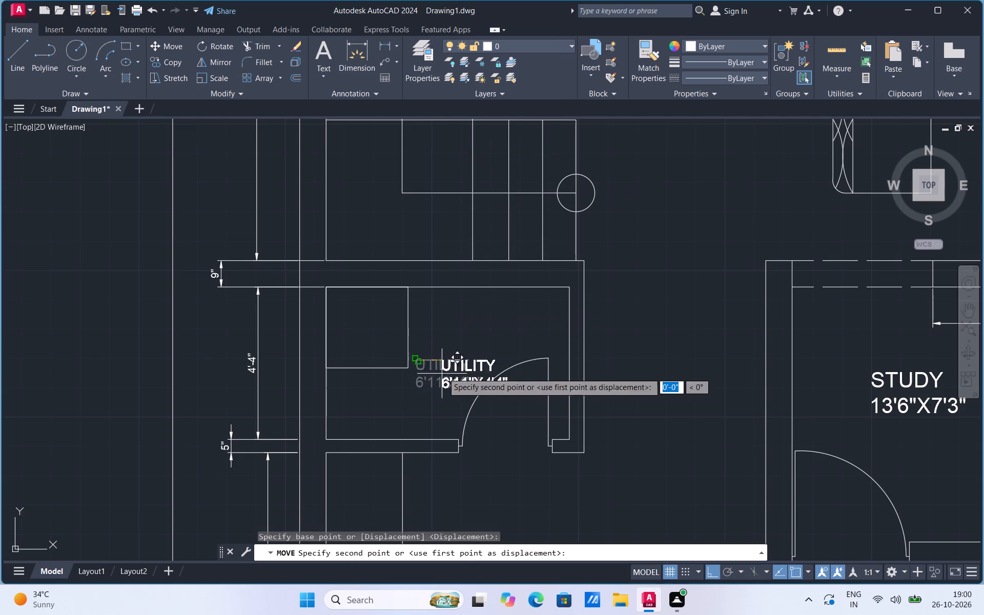
{"action": "left_click", "coordinate": [716, 572]}
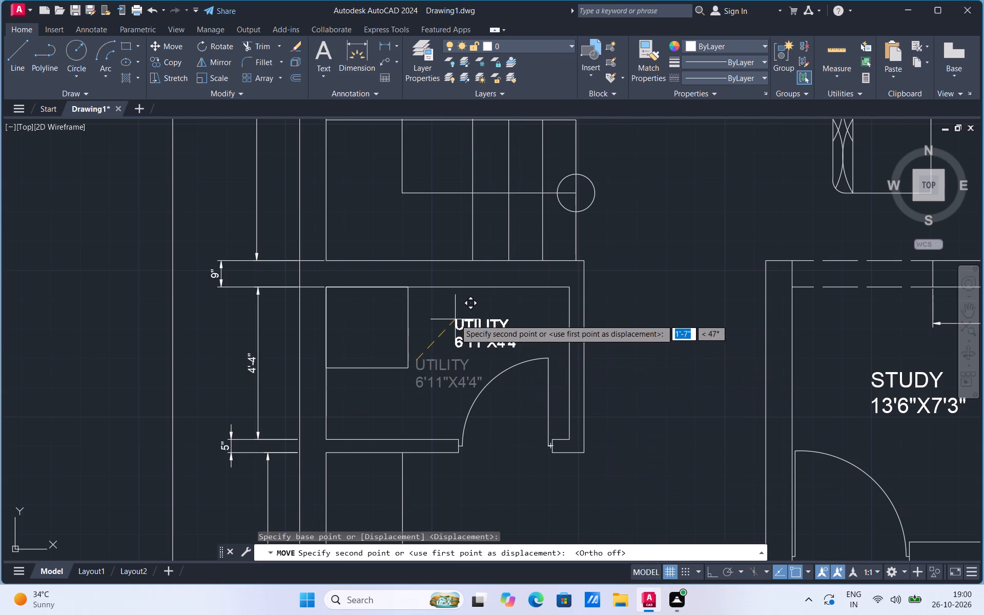
{"action": "left_click", "coordinate": [455, 319]}
Draw a horizontal line across the washing machine rectangle just below its north edge, forming a narrow control strip.
{"action": "scroll", "coordinate": [391, 318], "scroll_direction": "up", "scroll_amount": 2}
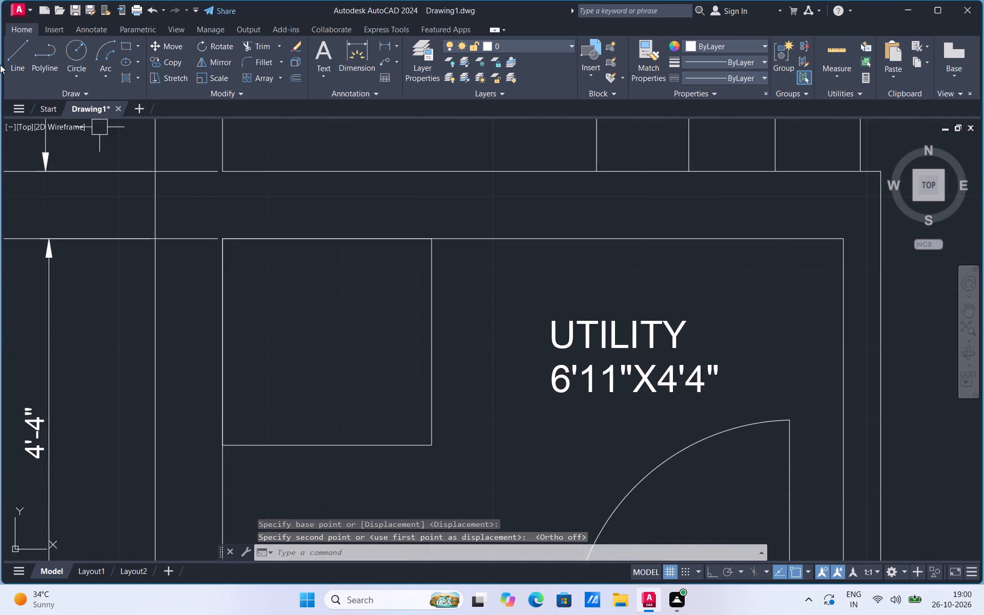
{"action": "left_click", "coordinate": [11, 61]}
{"action": "left_click", "coordinate": [222, 265]}
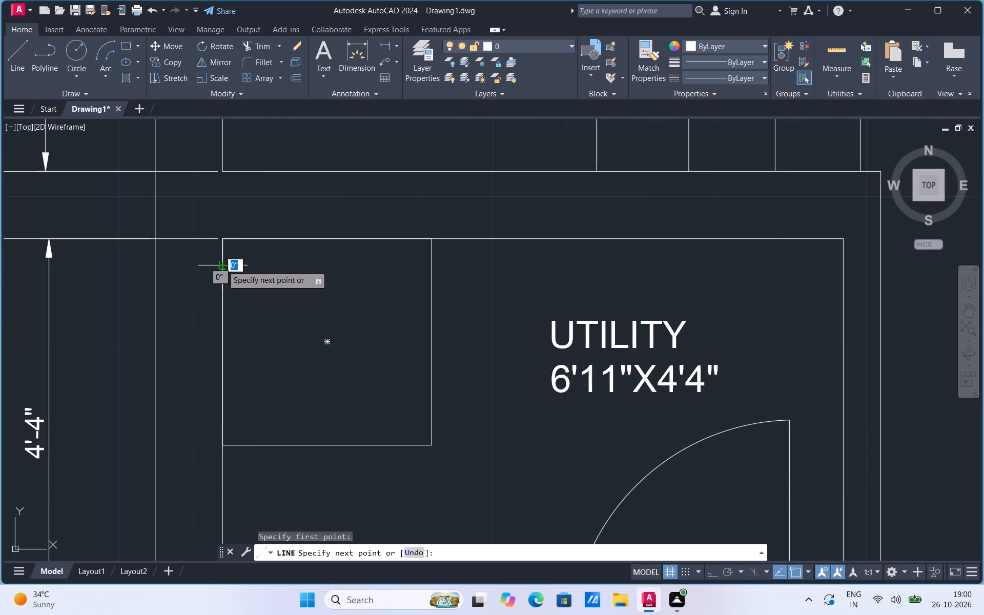
{"action": "left_click", "coordinate": [431, 268]}
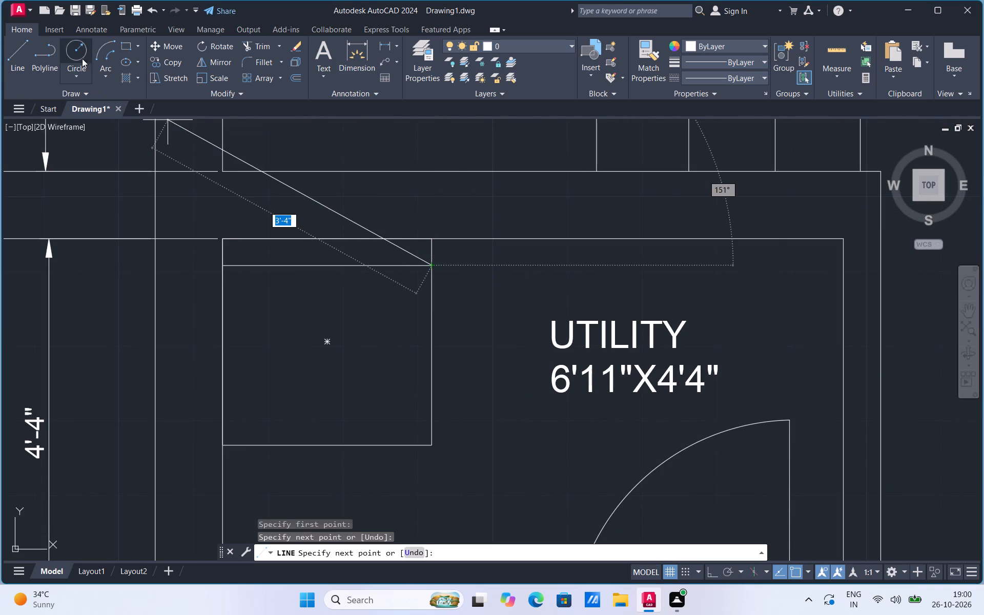
Draw a circle of about 9" radius near the middle of the washing machine's body.
{"action": "left_click", "coordinate": [80, 53]}
{"action": "left_click", "coordinate": [76, 75]}
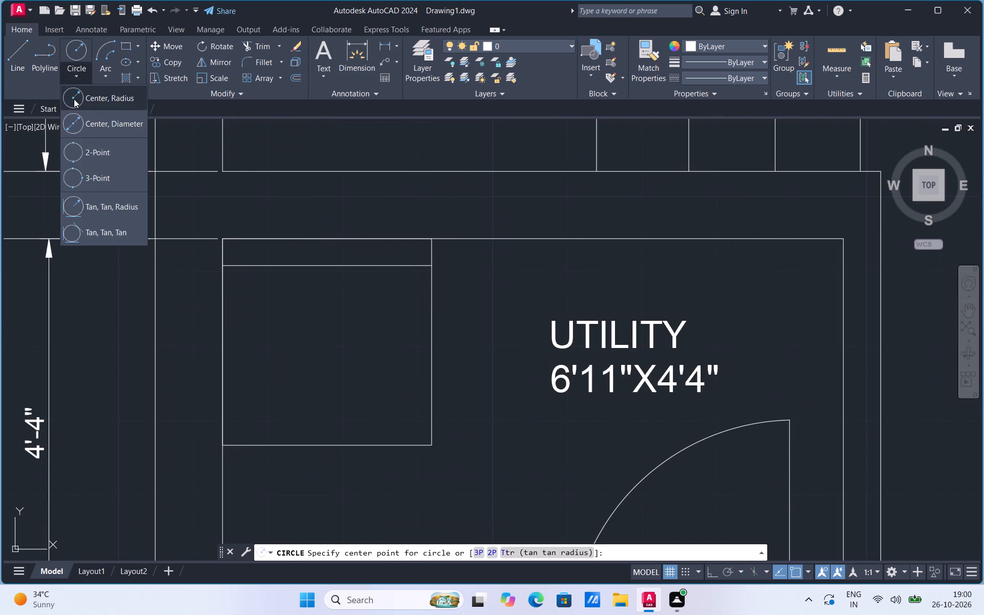
{"action": "left_click", "coordinate": [74, 99]}
{"action": "left_click", "coordinate": [319, 353]}
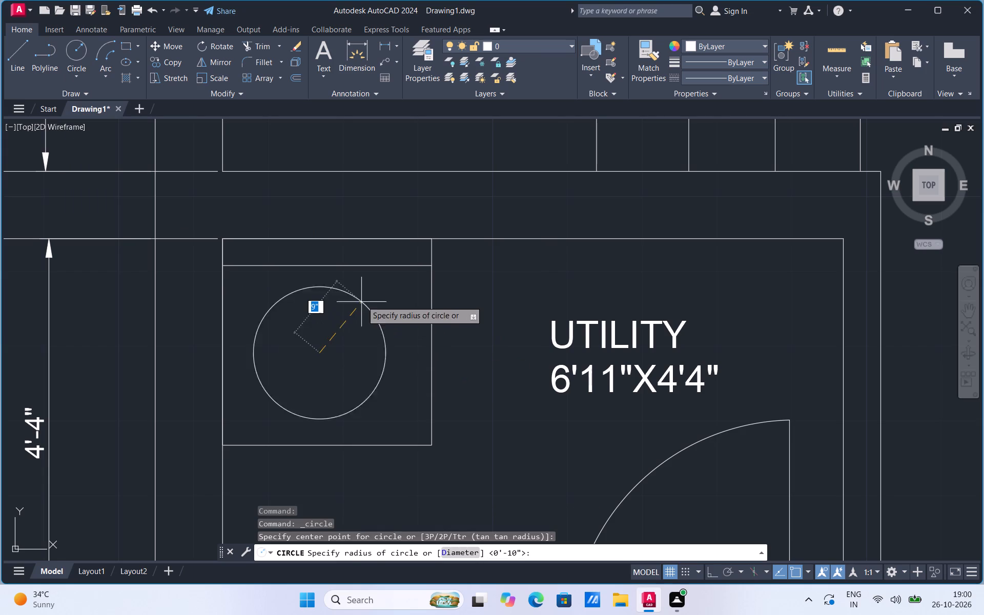
{"action": "left_click", "coordinate": [372, 306]}
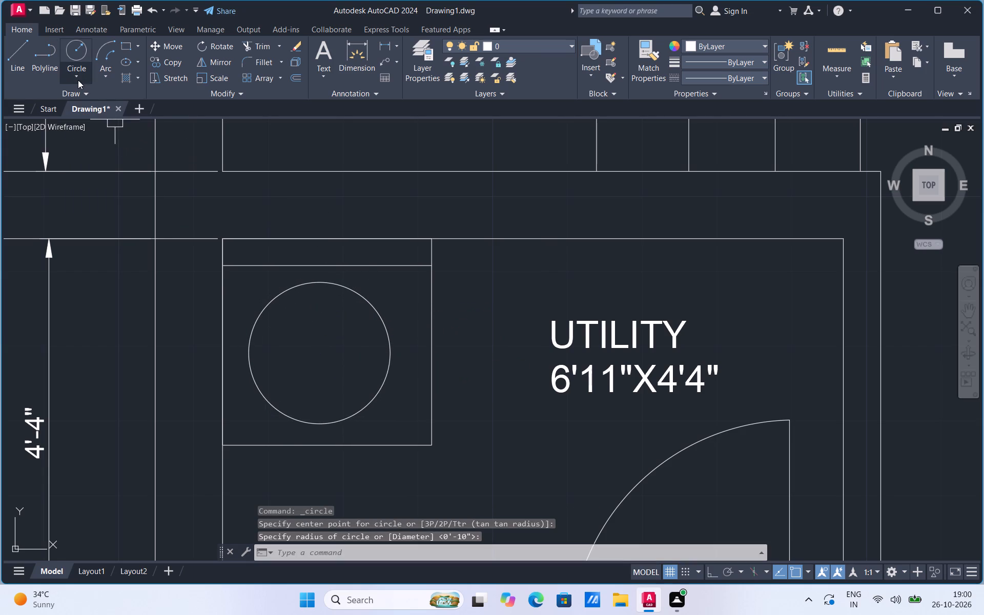
Draw a small circle as a knob at the west end of the washing machine's control strip.
{"action": "left_click", "coordinate": [78, 80]}
{"action": "left_click", "coordinate": [80, 99]}
{"action": "scroll", "coordinate": [247, 175], "scroll_direction": "up", "scroll_amount": 1}
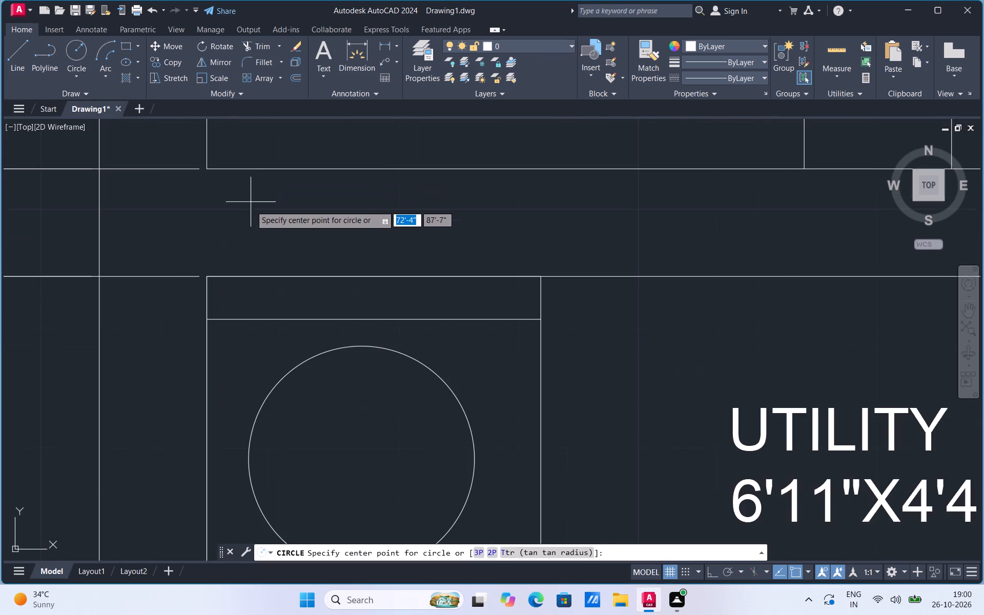
{"action": "scroll", "coordinate": [247, 270], "scroll_direction": "up", "scroll_amount": 1}
{"action": "left_click", "coordinate": [231, 318]}
{"action": "left_click", "coordinate": [249, 300]}
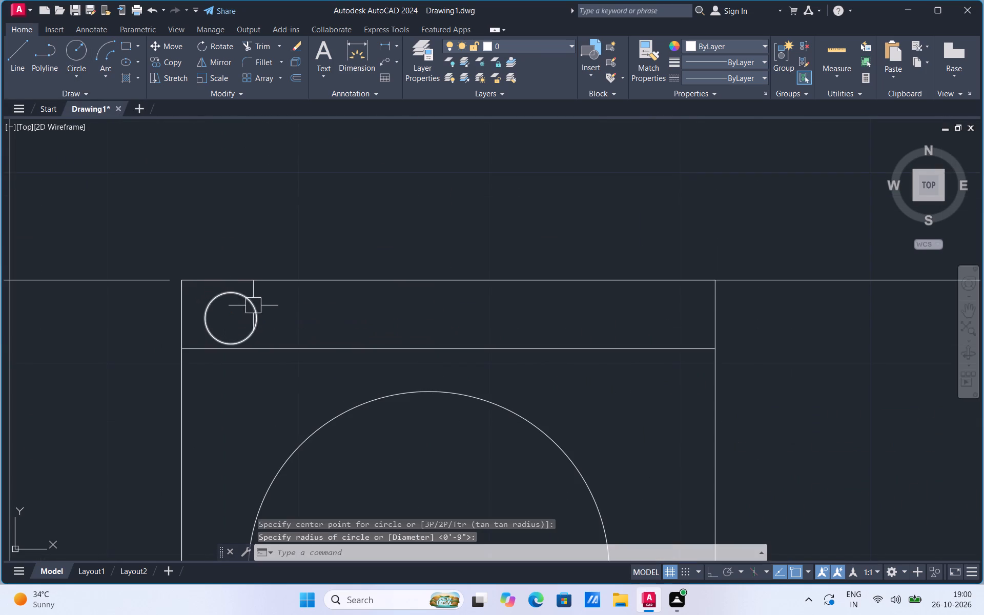
Copy the knob circle twice along the washing machine's control strip, once just beside it and once near the east end.
{"action": "left_click", "coordinate": [257, 313]}
{"action": "right_click", "coordinate": [257, 313]}
{"action": "left_click", "coordinate": [285, 111]}
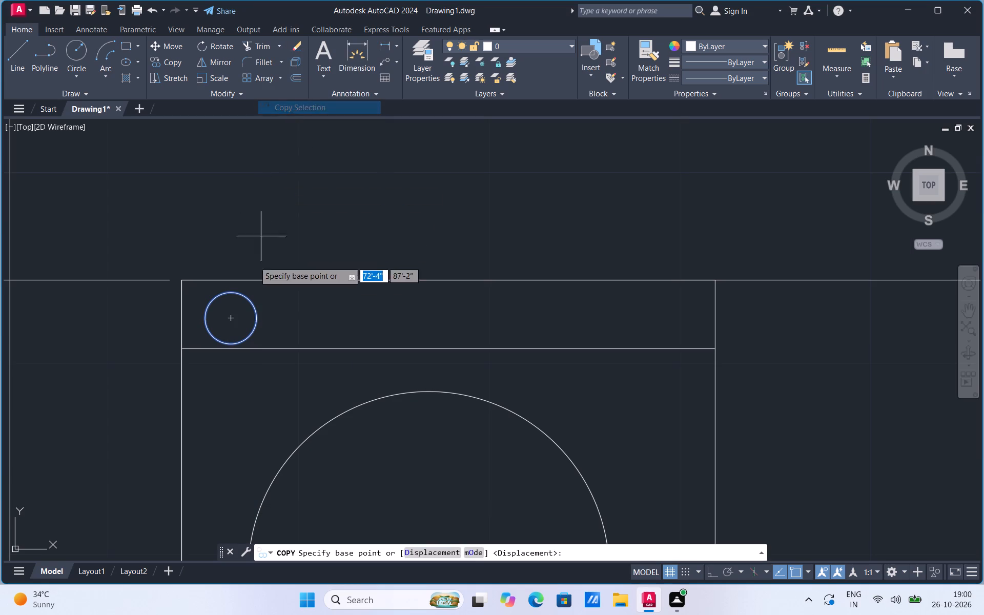
{"action": "left_click", "coordinate": [246, 291]}
{"action": "left_click", "coordinate": [319, 296]}
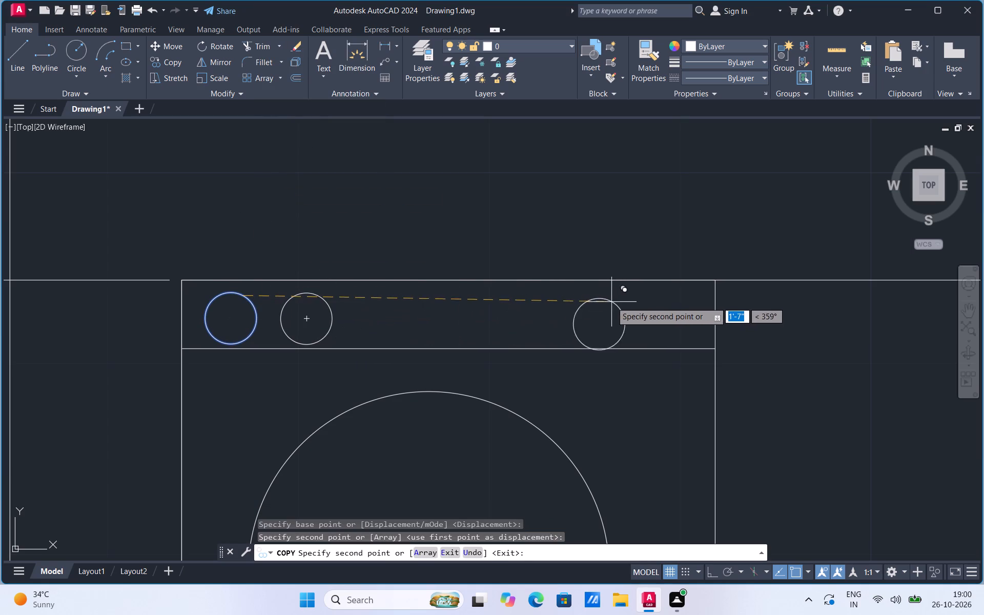
{"action": "left_click", "coordinate": [606, 294]}
{"action": "scroll", "coordinate": [445, 258], "scroll_direction": "down", "scroll_amount": 3}
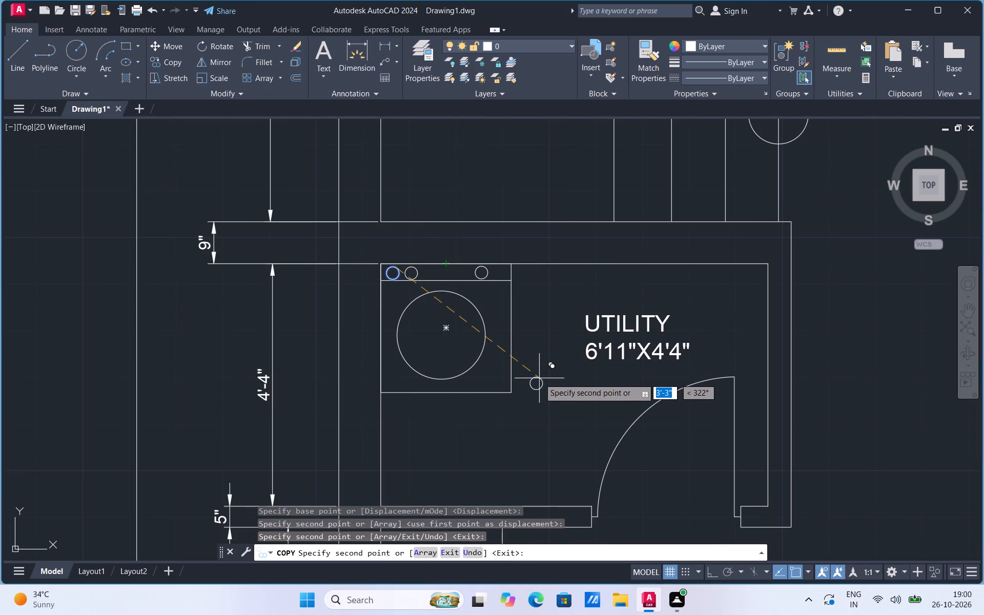
{"action": "key", "text": "Escape"}
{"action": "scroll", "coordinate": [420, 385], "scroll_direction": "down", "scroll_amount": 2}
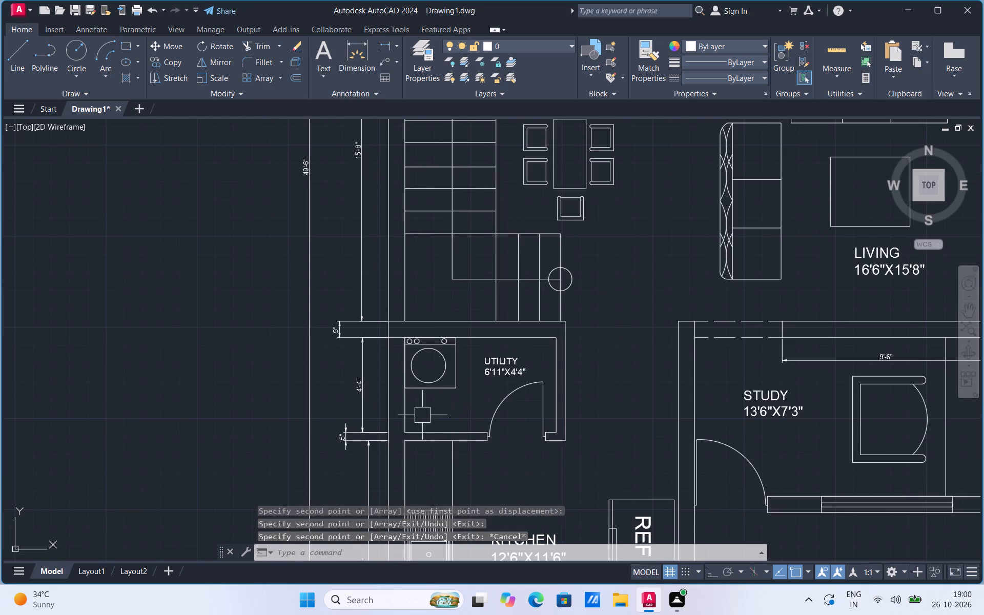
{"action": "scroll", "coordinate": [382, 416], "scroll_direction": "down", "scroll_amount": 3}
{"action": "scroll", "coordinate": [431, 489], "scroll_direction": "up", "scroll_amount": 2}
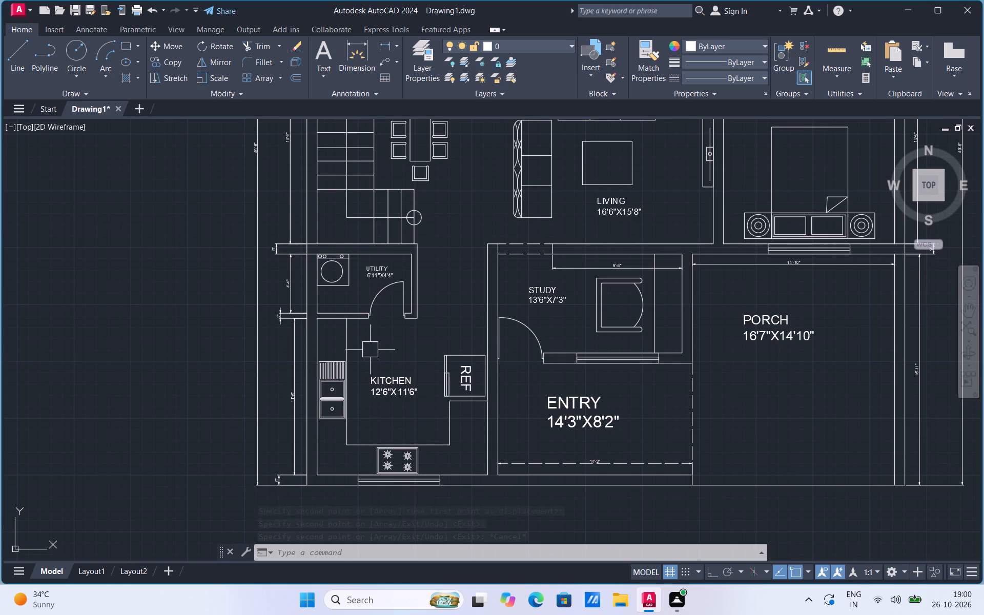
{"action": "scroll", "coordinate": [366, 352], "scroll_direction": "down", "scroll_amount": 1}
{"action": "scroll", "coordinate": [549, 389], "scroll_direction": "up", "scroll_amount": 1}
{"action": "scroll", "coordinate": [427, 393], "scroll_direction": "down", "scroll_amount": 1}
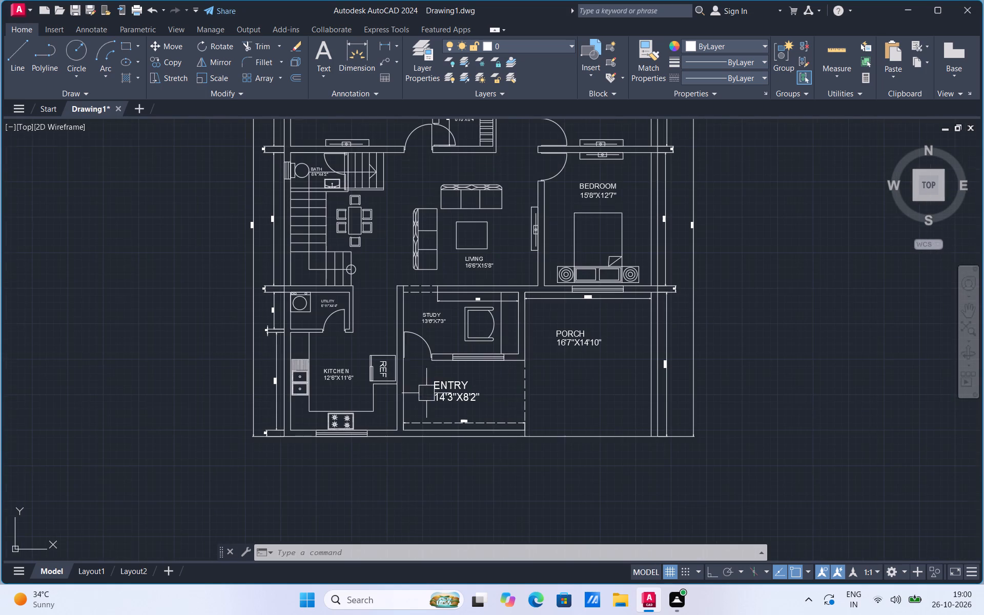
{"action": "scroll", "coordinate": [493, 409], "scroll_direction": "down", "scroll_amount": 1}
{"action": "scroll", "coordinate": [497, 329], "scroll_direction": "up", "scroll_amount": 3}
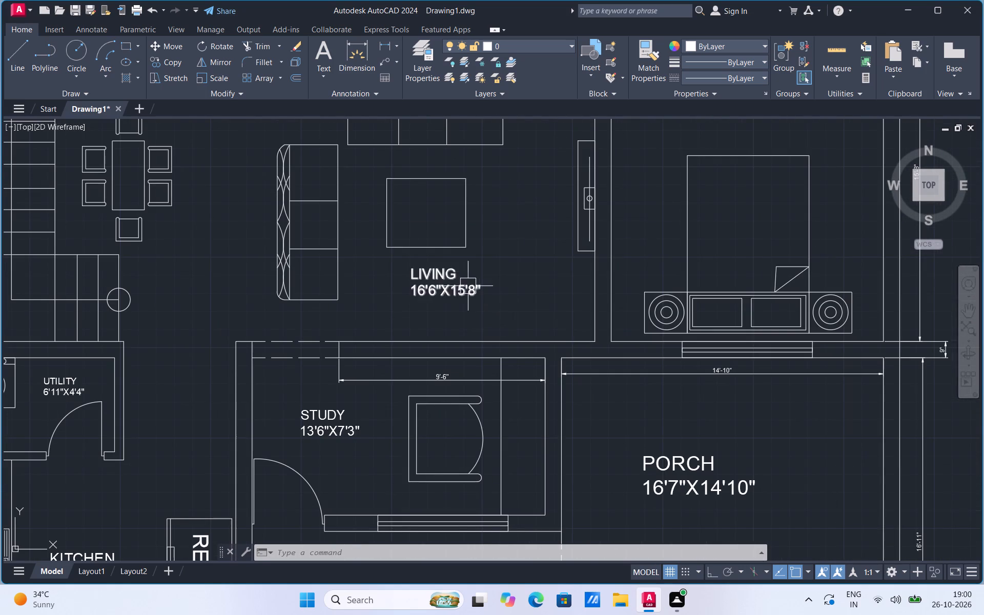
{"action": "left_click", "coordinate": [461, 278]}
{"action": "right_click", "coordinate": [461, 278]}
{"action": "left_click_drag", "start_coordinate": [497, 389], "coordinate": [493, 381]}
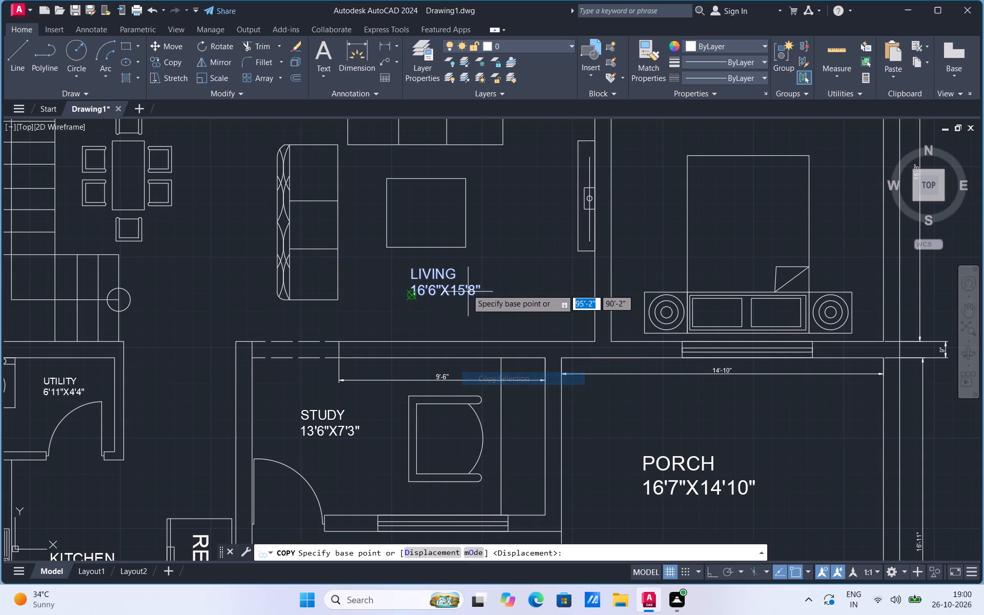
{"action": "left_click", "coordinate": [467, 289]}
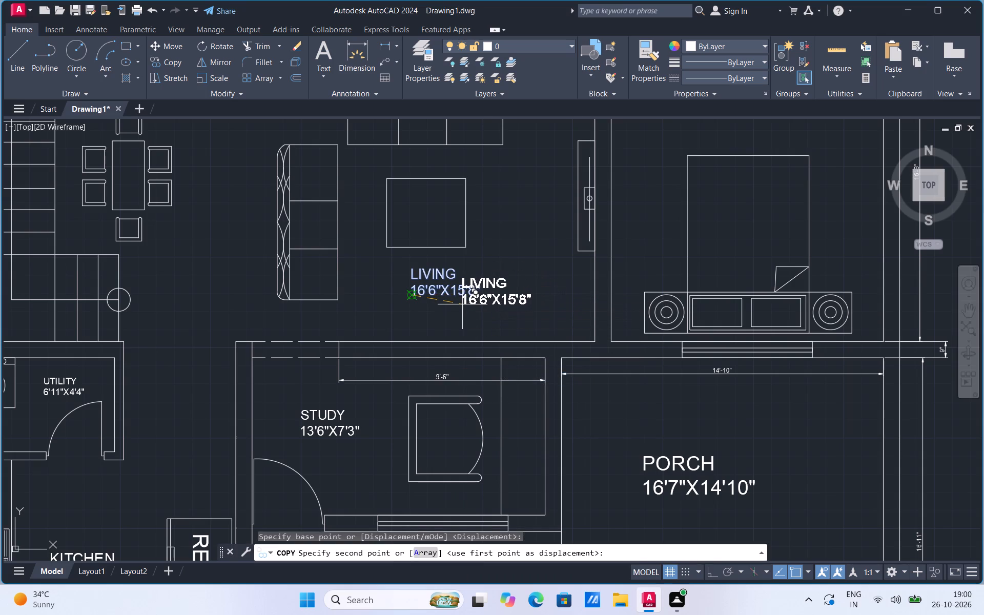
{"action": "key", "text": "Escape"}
Scale up the LIVING room label freehand so its text is larger.
{"action": "left_click", "coordinate": [441, 292]}
{"action": "right_click", "coordinate": [441, 292]}
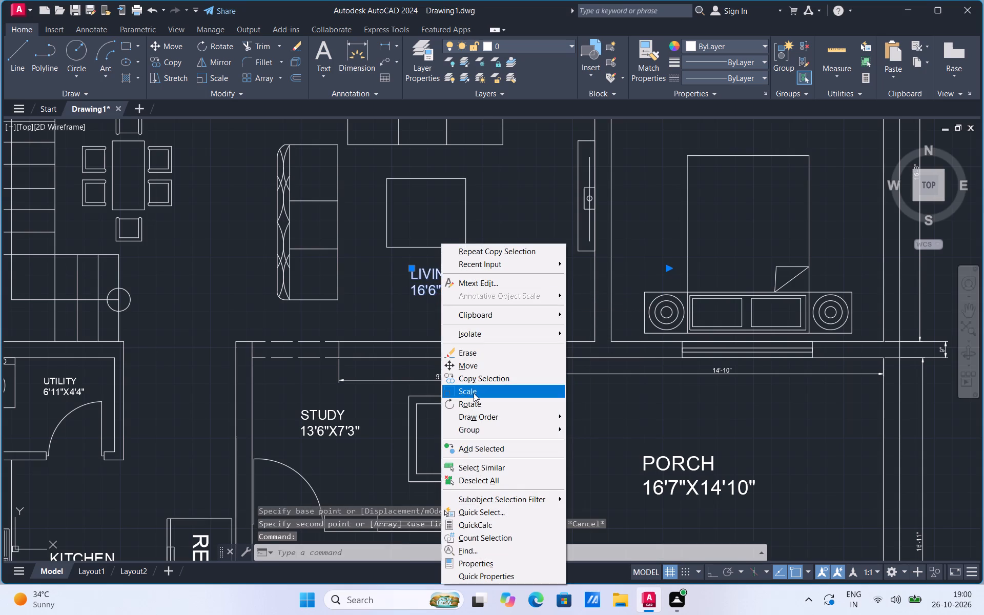
{"action": "left_click", "coordinate": [474, 393]}
{"action": "left_click", "coordinate": [464, 294]}
{"action": "left_click", "coordinate": [639, 300]}
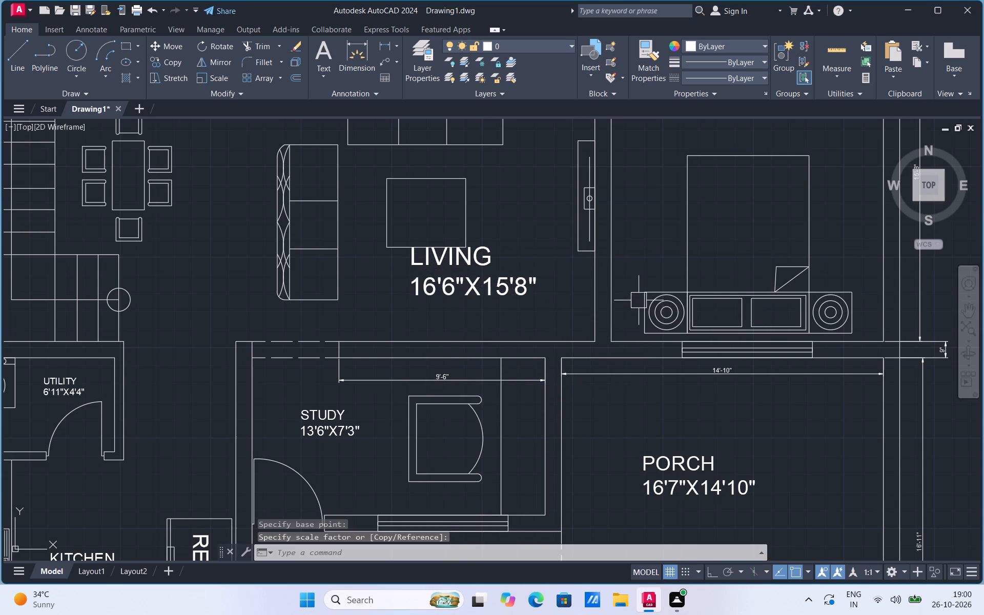
Move the enlarged LIVING label slightly southwest, so it sits just below the coffee table.
{"action": "left_click", "coordinate": [445, 292]}
{"action": "right_click", "coordinate": [445, 292]}
{"action": "left_click", "coordinate": [488, 367]}
{"action": "left_click", "coordinate": [452, 294]}
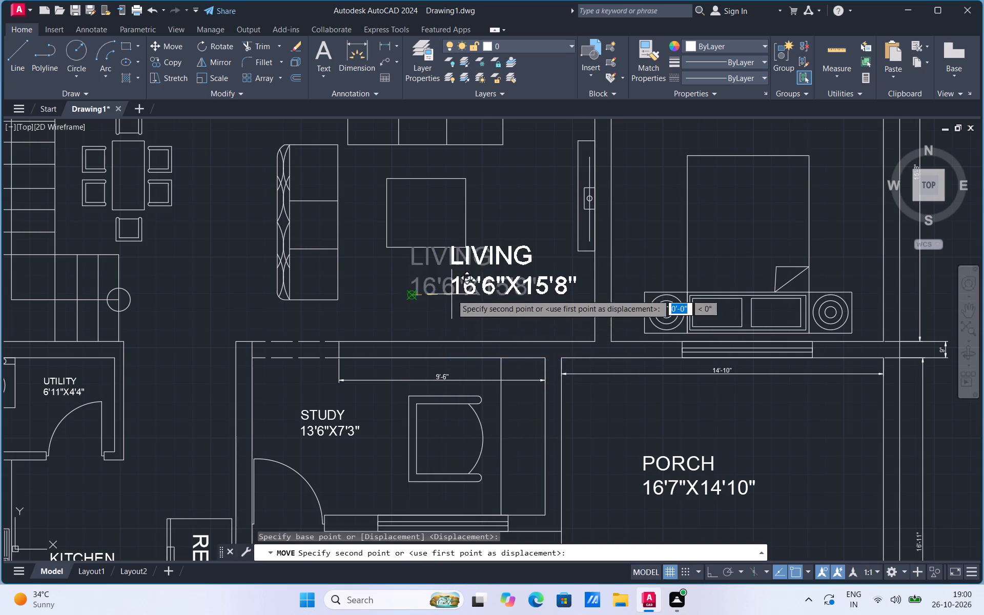
{"action": "left_click", "coordinate": [399, 311]}
Remove the 6'-10" and 6'-4" dimensions inside the DRESS room using Trim.
{"action": "scroll", "coordinate": [347, 401], "scroll_direction": "down", "scroll_amount": 3}
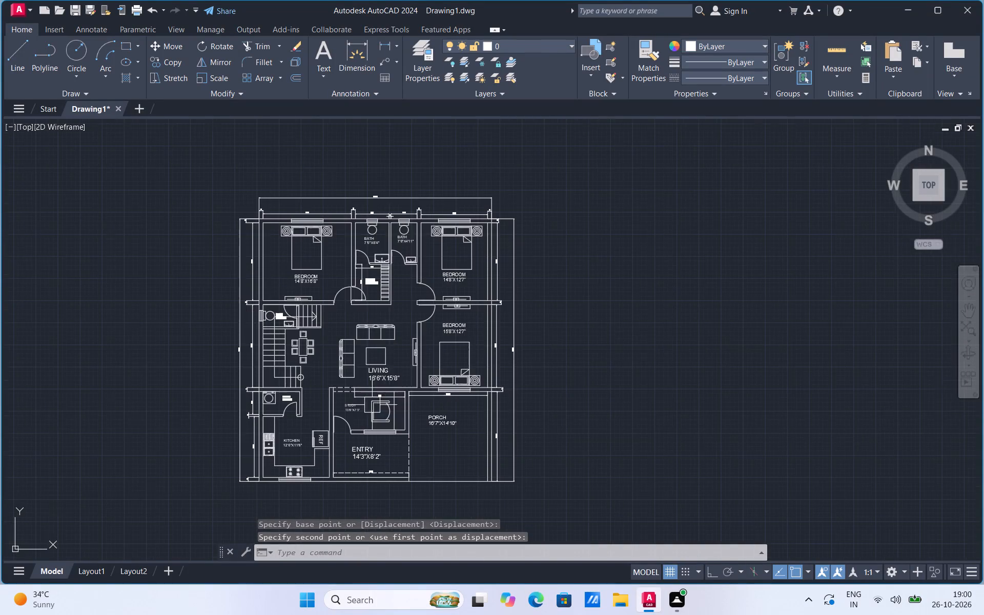
{"action": "scroll", "coordinate": [341, 235], "scroll_direction": "up", "scroll_amount": 3}
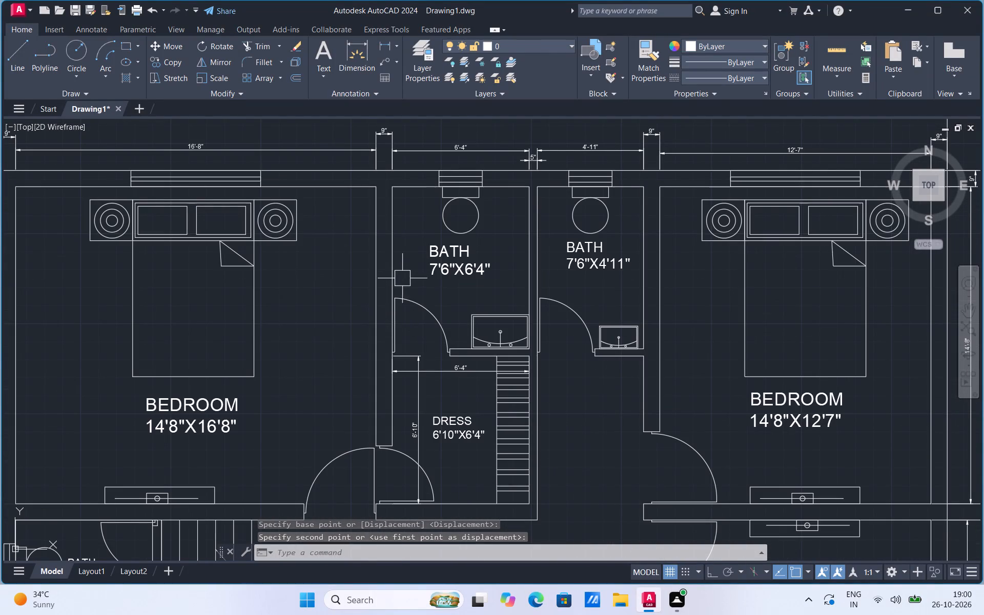
{"action": "scroll", "coordinate": [423, 293], "scroll_direction": "down", "scroll_amount": 2}
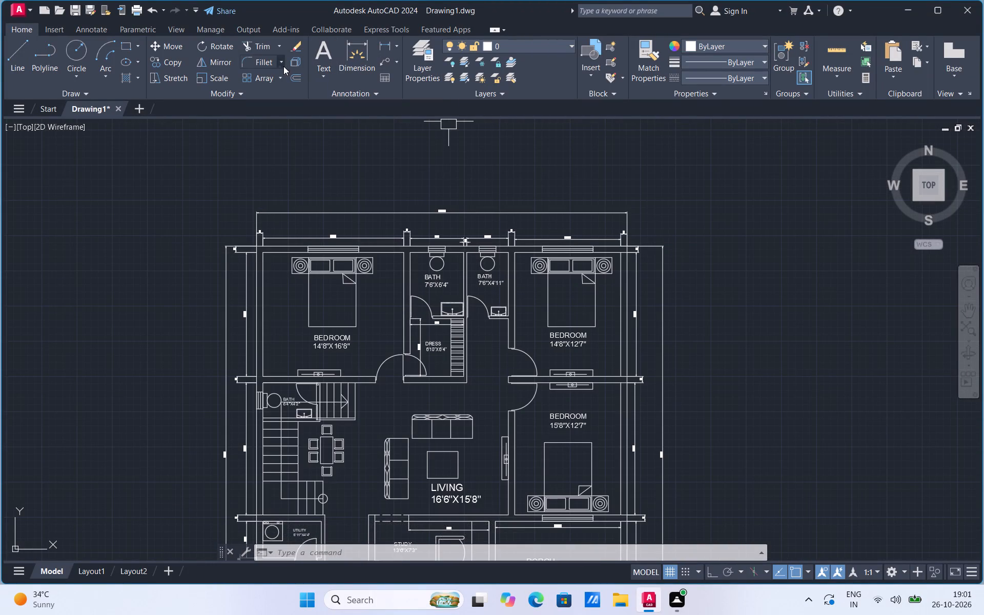
{"action": "left_click", "coordinate": [256, 50]}
{"action": "scroll", "coordinate": [429, 365], "scroll_direction": "up", "scroll_amount": 3}
{"action": "left_click", "coordinate": [377, 280]}
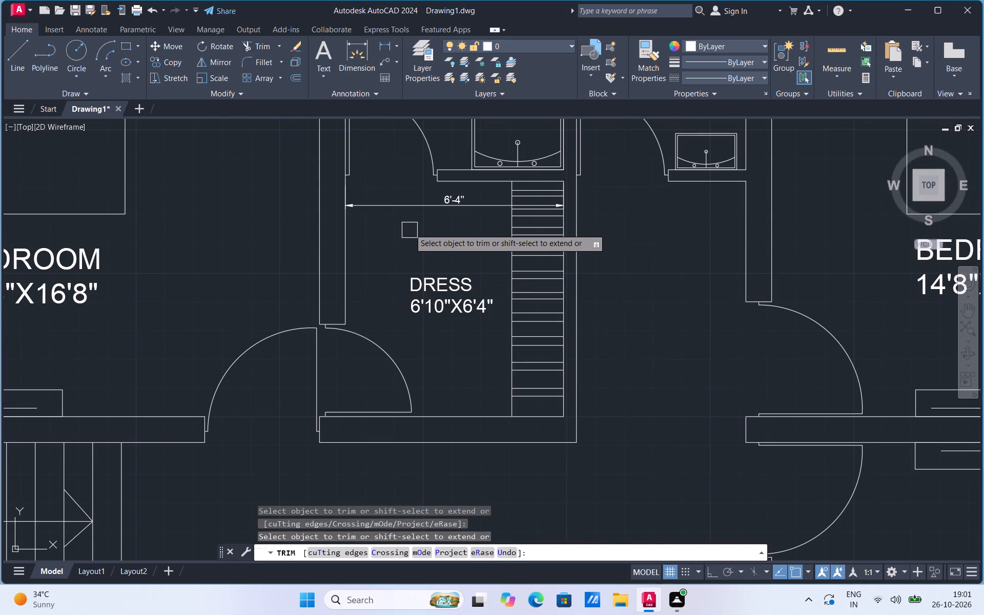
{"action": "left_click", "coordinate": [411, 208]}
Draw a line about 15'-8" long across the porch's south side, from the middle of the entry wall's end to the east wall's outer face.
{"action": "scroll", "coordinate": [363, 352], "scroll_direction": "down", "scroll_amount": 2}
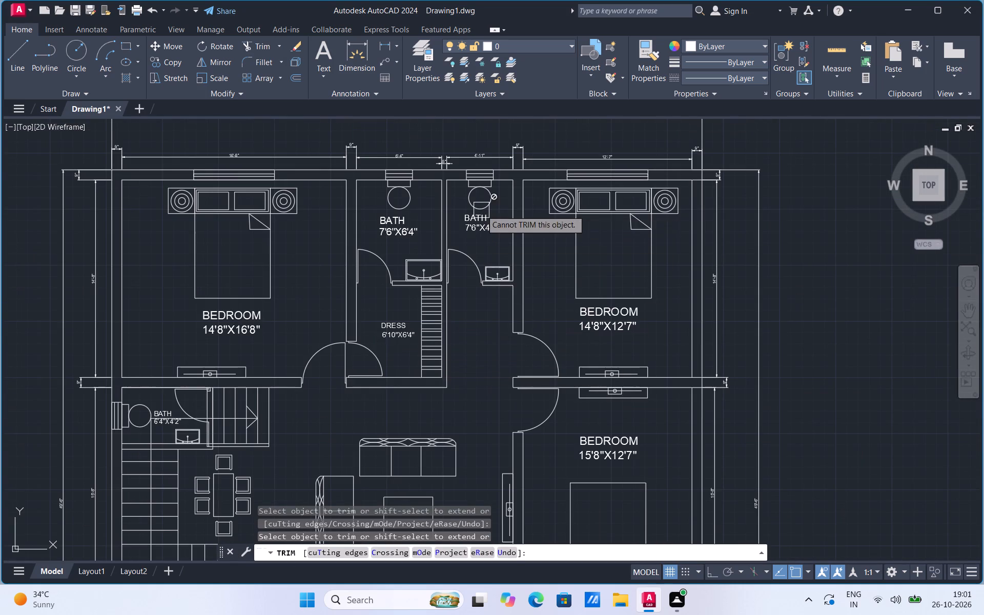
{"action": "scroll", "coordinate": [498, 222], "scroll_direction": "down", "scroll_amount": 2}
{"action": "scroll", "coordinate": [531, 339], "scroll_direction": "up", "scroll_amount": 2}
{"action": "scroll", "coordinate": [544, 437], "scroll_direction": "down", "scroll_amount": 1}
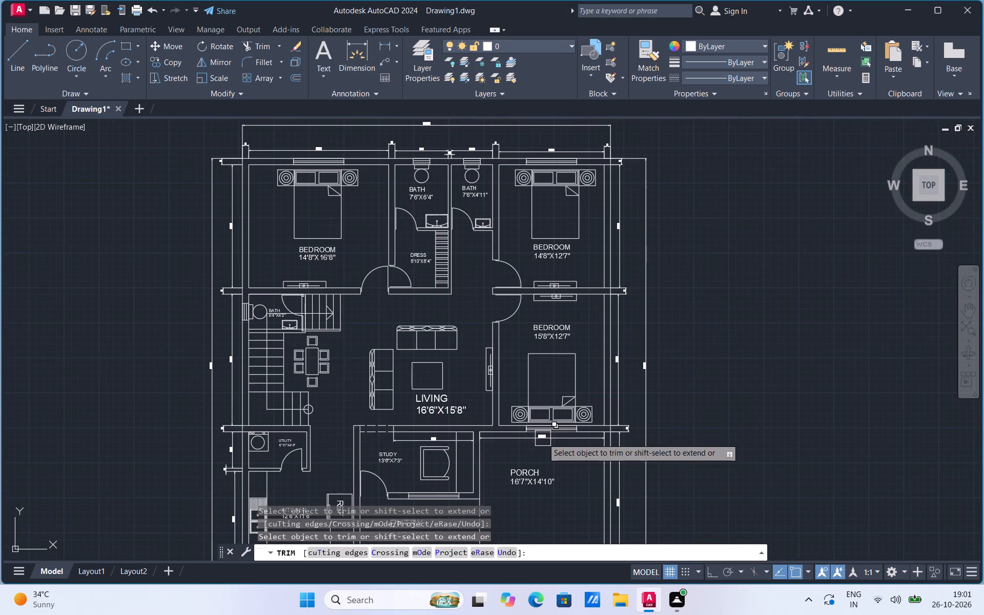
{"action": "scroll", "coordinate": [511, 334], "scroll_direction": "down", "scroll_amount": 1}
{"action": "scroll", "coordinate": [484, 432], "scroll_direction": "up", "scroll_amount": 2}
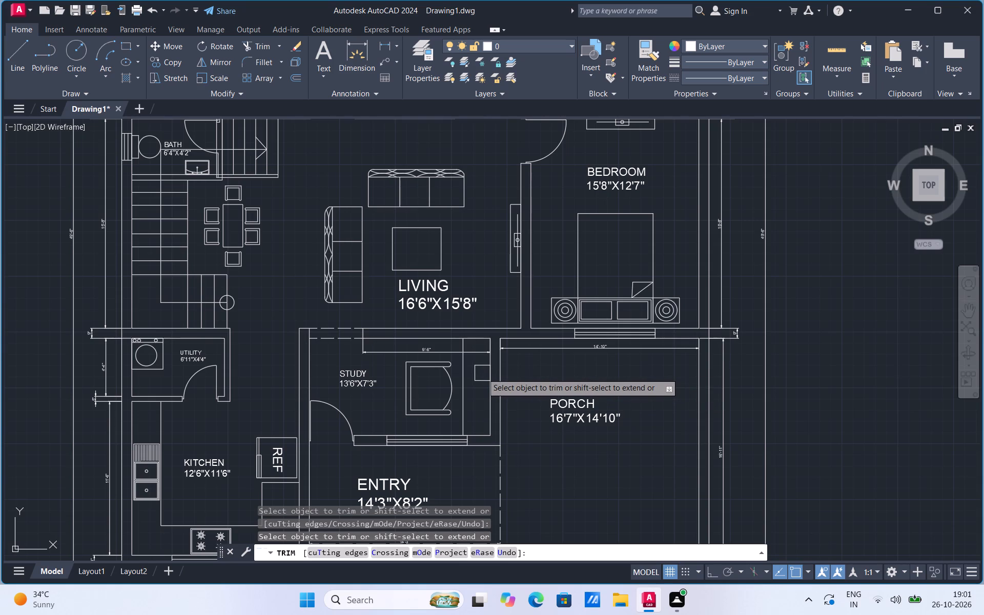
{"action": "scroll", "coordinate": [493, 320], "scroll_direction": "down", "scroll_amount": 2}
{"action": "scroll", "coordinate": [532, 394], "scroll_direction": "up", "scroll_amount": 1}
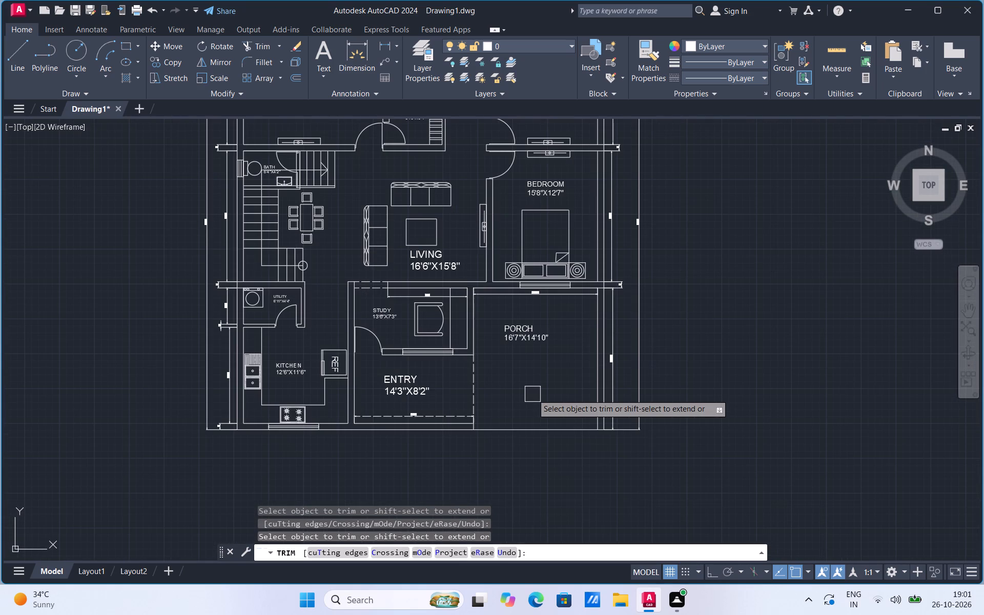
{"action": "scroll", "coordinate": [534, 439], "scroll_direction": "up", "scroll_amount": 2}
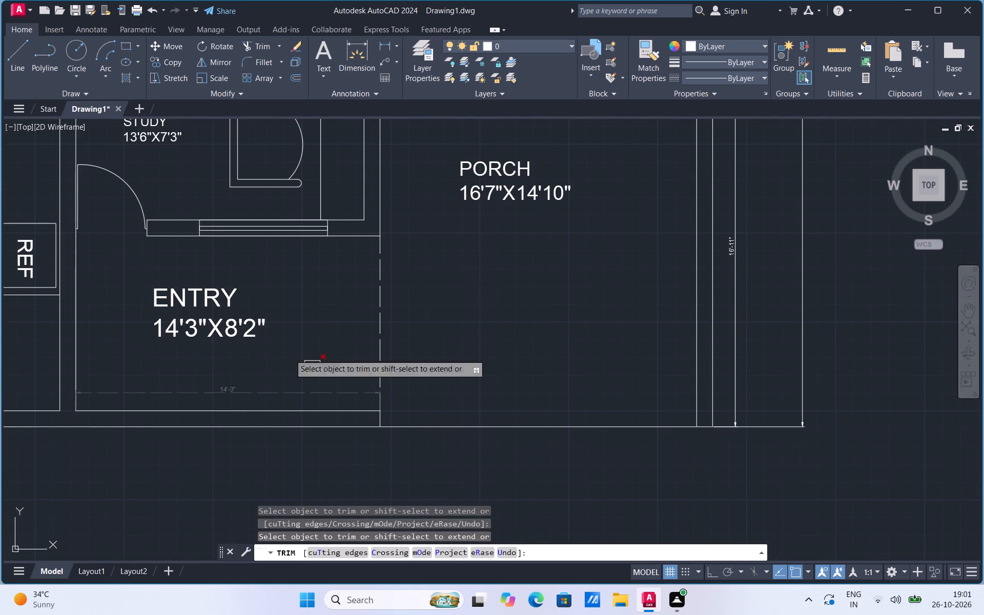
{"action": "left_click", "coordinate": [11, 71]}
{"action": "scroll", "coordinate": [398, 408], "scroll_direction": "up", "scroll_amount": 2}
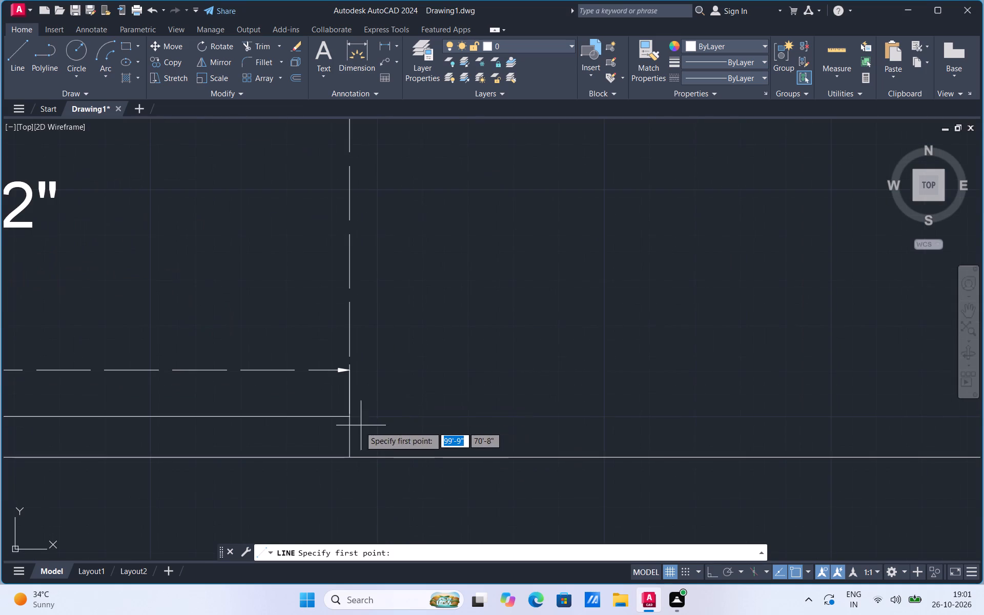
{"action": "left_click", "coordinate": [347, 437]}
{"action": "scroll", "coordinate": [347, 437], "scroll_direction": "down", "scroll_amount": 2}
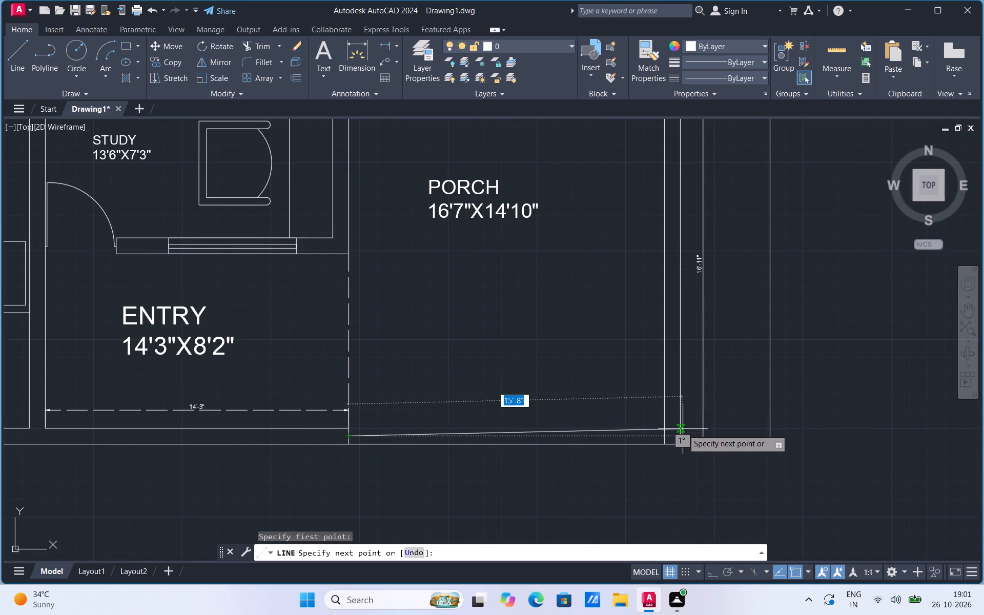
{"action": "left_click", "coordinate": [685, 436]}
{"action": "key", "text": "Escape"}
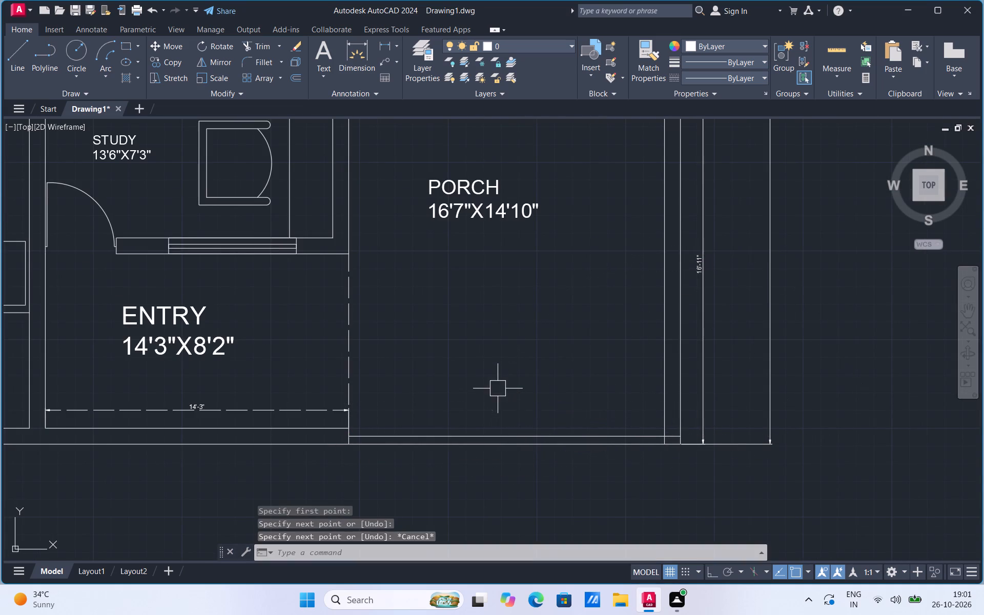
Look over the whole floor plan.
{"action": "scroll", "coordinate": [498, 388], "scroll_direction": "down", "scroll_amount": 3}
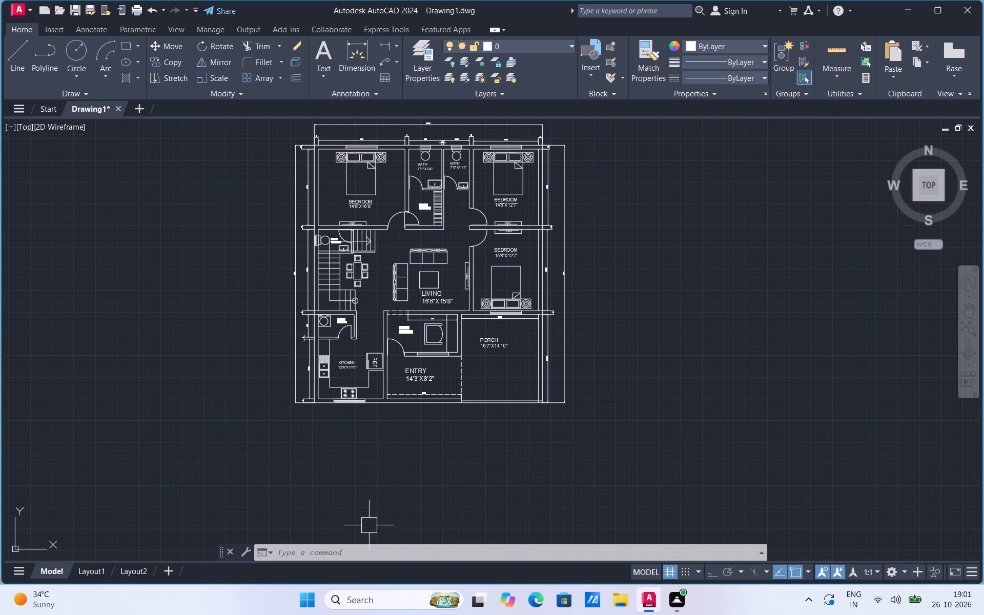
{"action": "scroll", "coordinate": [405, 540], "scroll_direction": "down", "scroll_amount": 1}
{"action": "scroll", "coordinate": [450, 383], "scroll_direction": "up", "scroll_amount": 1}
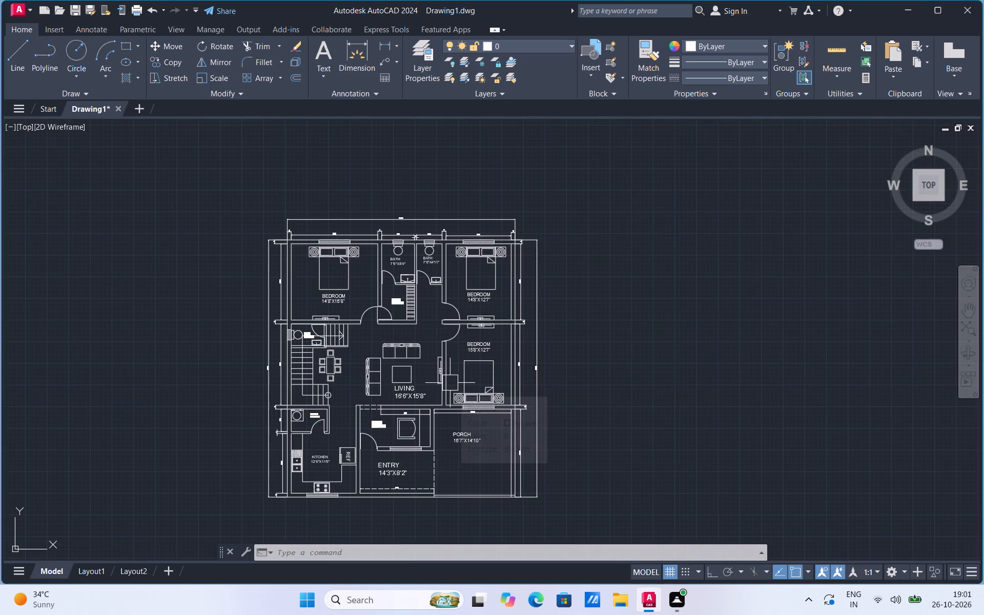
{"action": "scroll", "coordinate": [538, 331], "scroll_direction": "up", "scroll_amount": 1}
{"action": "scroll", "coordinate": [629, 247], "scroll_direction": "down", "scroll_amount": 2}
{"action": "scroll", "coordinate": [581, 318], "scroll_direction": "up", "scroll_amount": 2}
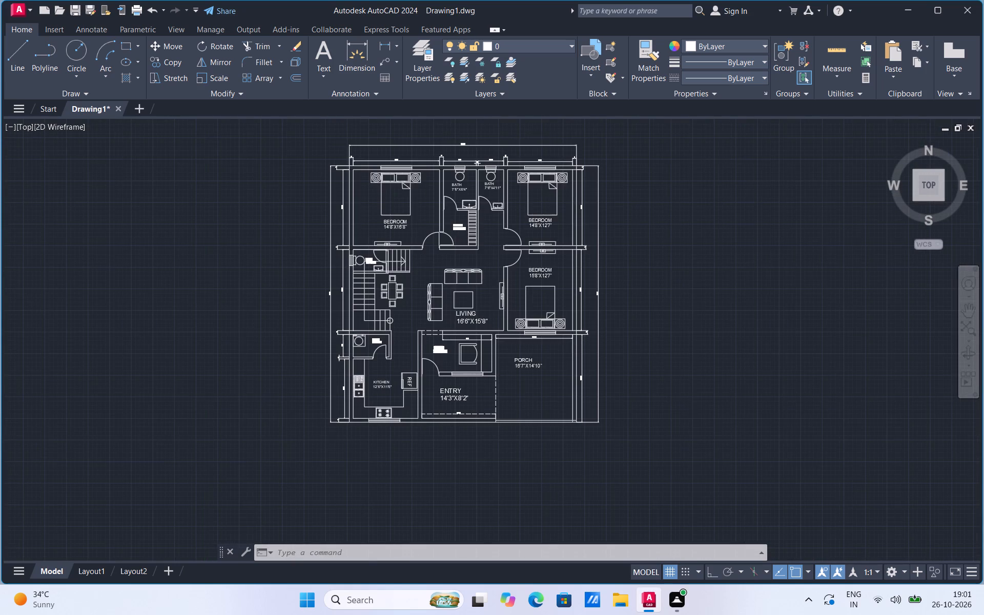
{"action": "scroll", "coordinate": [566, 427], "scroll_direction": "down", "scroll_amount": 1}
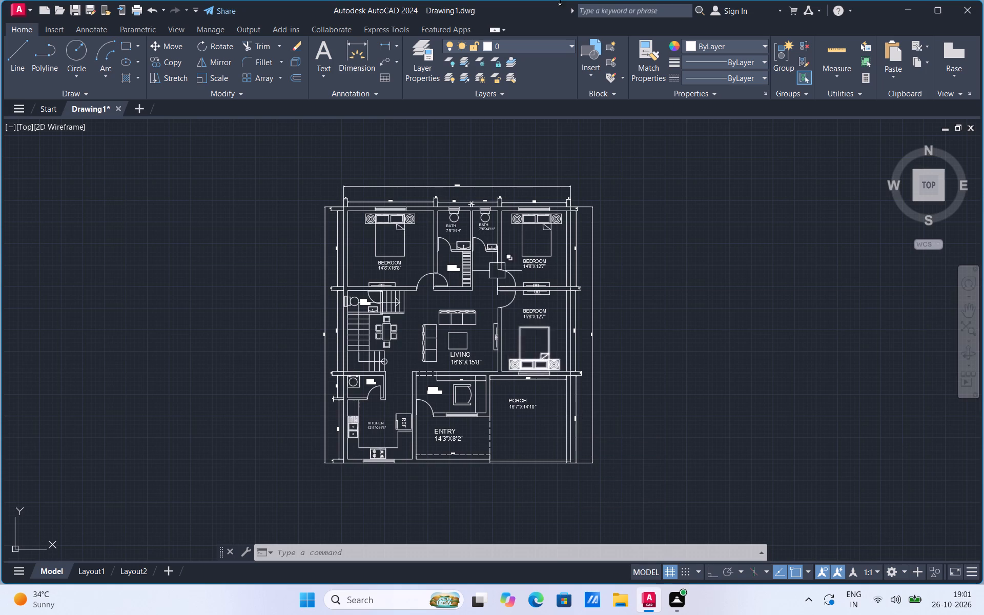
Add the multiline text "43FTX49FT" above the plan's overall top dimension.
{"action": "scroll", "coordinate": [424, 132], "scroll_direction": "up", "scroll_amount": 1}
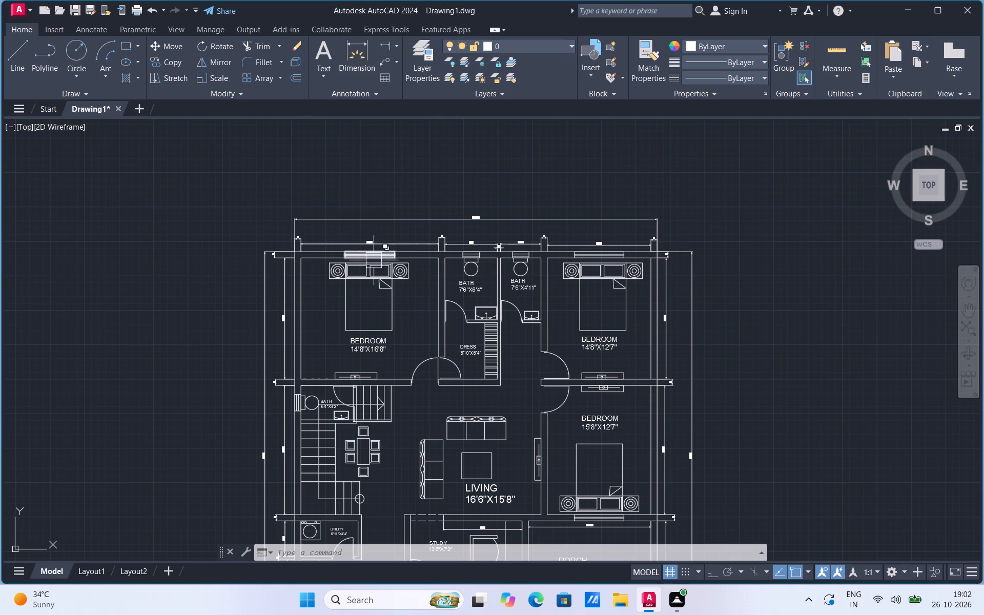
{"action": "left_click", "coordinate": [324, 75]}
{"action": "left_click", "coordinate": [334, 99]}
{"action": "left_click", "coordinate": [387, 156]}
{"action": "left_click", "coordinate": [517, 186]}
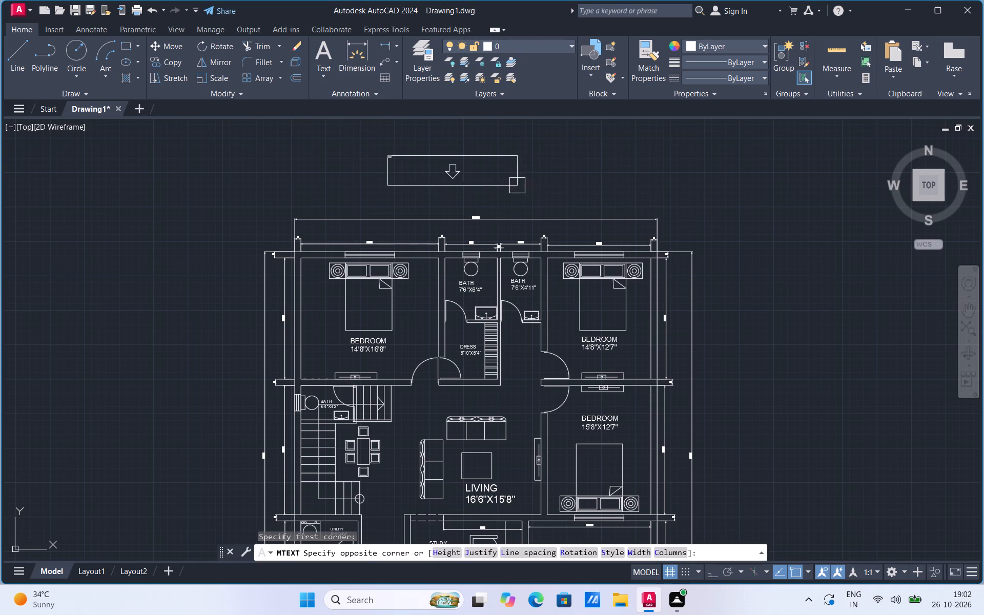
{"action": "type", "text": "43"}
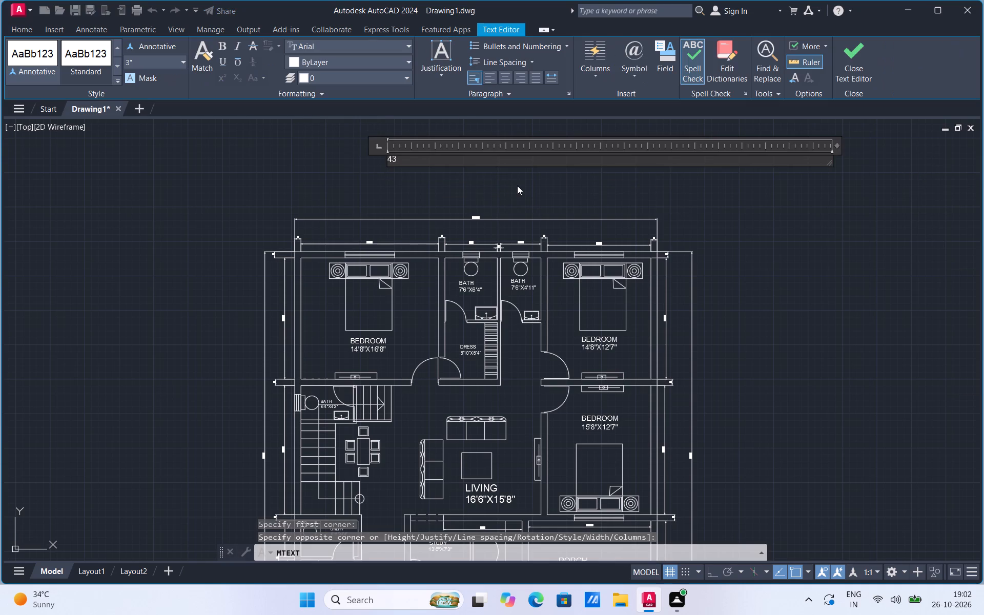
{"action": "type", "text": "FT"}
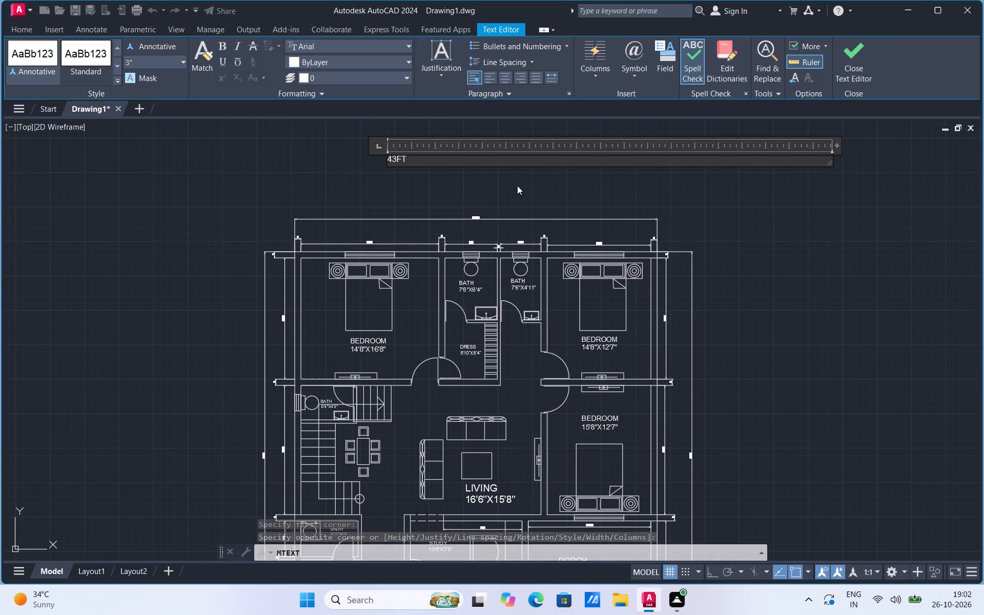
{"action": "type", "text": "X49"}
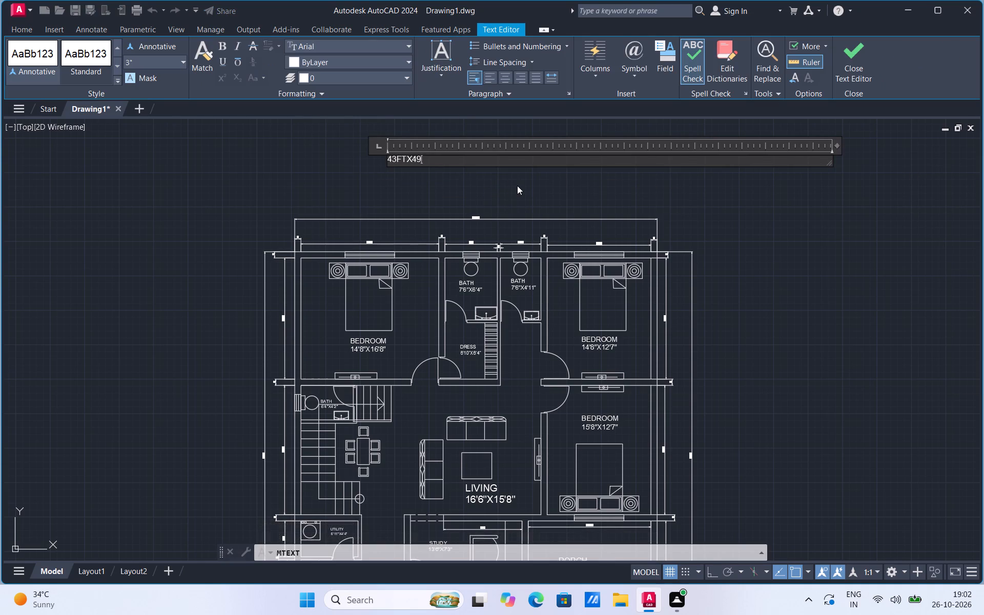
{"action": "type", "text": "FT"}
{"action": "scroll", "coordinate": [517, 186], "scroll_direction": "up", "scroll_amount": 1}
{"action": "left_click", "coordinate": [380, 179]}
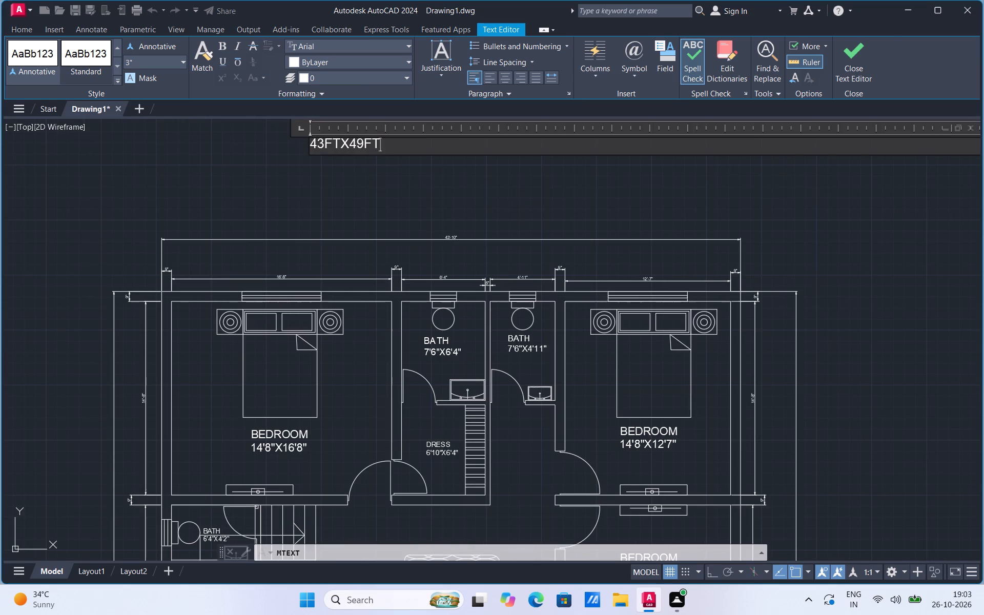
Scale up the 43FTX49FT title to a little over a quarter of the plan's overall width.
{"action": "left_click", "coordinate": [335, 140]}
{"action": "right_click", "coordinate": [335, 140]}
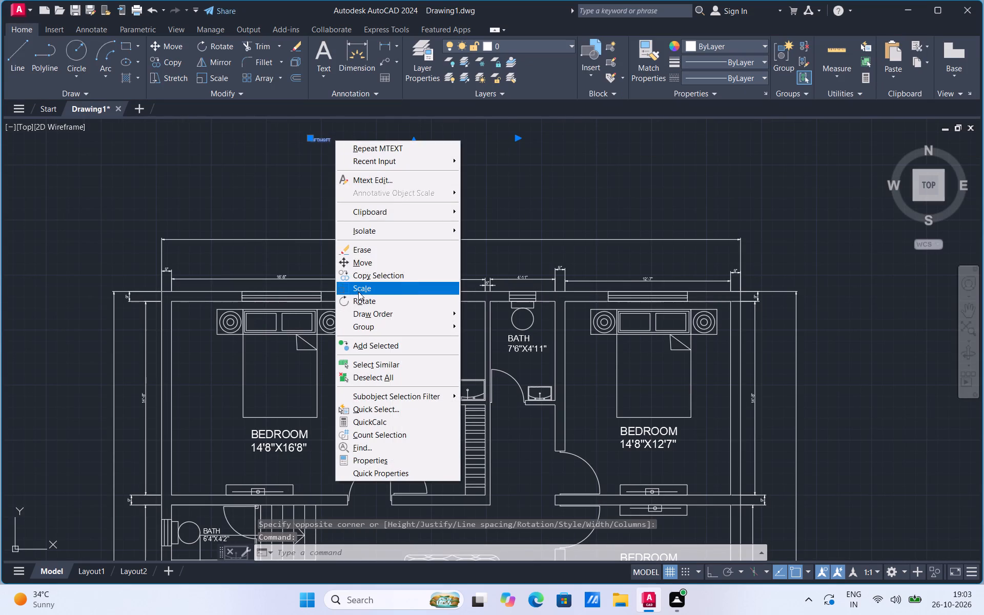
{"action": "left_click", "coordinate": [358, 292]}
{"action": "left_click", "coordinate": [336, 150]}
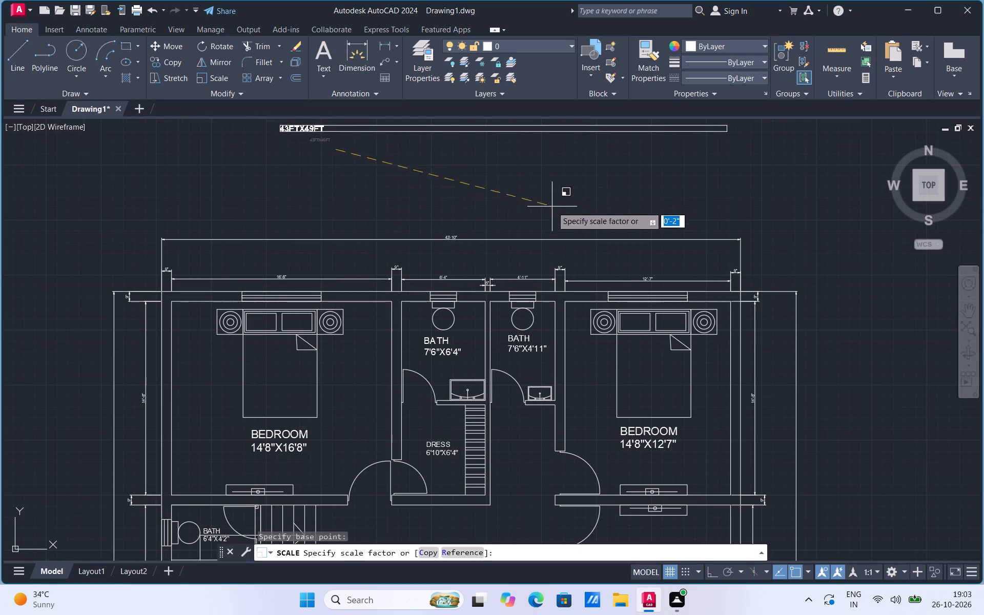
{"action": "scroll", "coordinate": [444, 274], "scroll_direction": "down", "scroll_amount": 3}
{"action": "left_click", "coordinate": [616, 247]}
Move the enlarged 43FTX49FT title to sit roughly centred just above the plan's overall top dimension.
{"action": "left_click", "coordinate": [395, 221]}
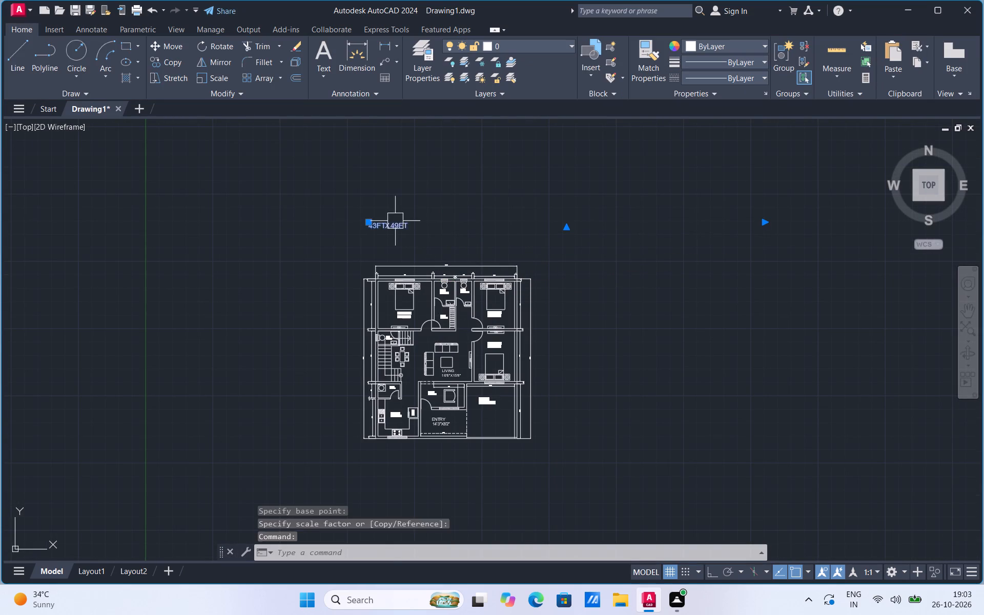
{"action": "right_click", "coordinate": [395, 221]}
{"action": "left_click", "coordinate": [426, 343]}
{"action": "scroll", "coordinate": [480, 271], "scroll_direction": "up", "scroll_amount": 1}
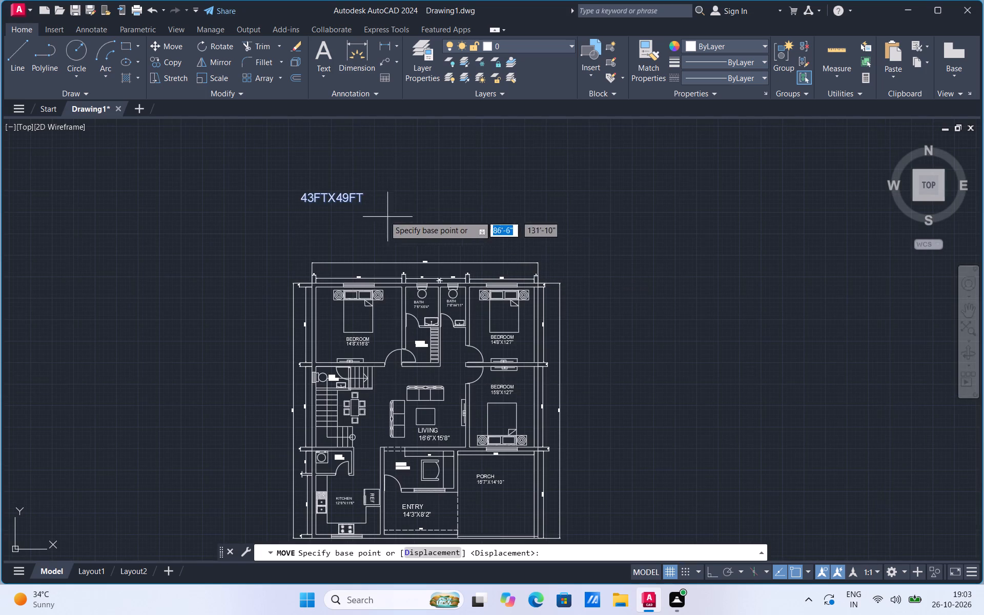
{"action": "left_click", "coordinate": [352, 194]}
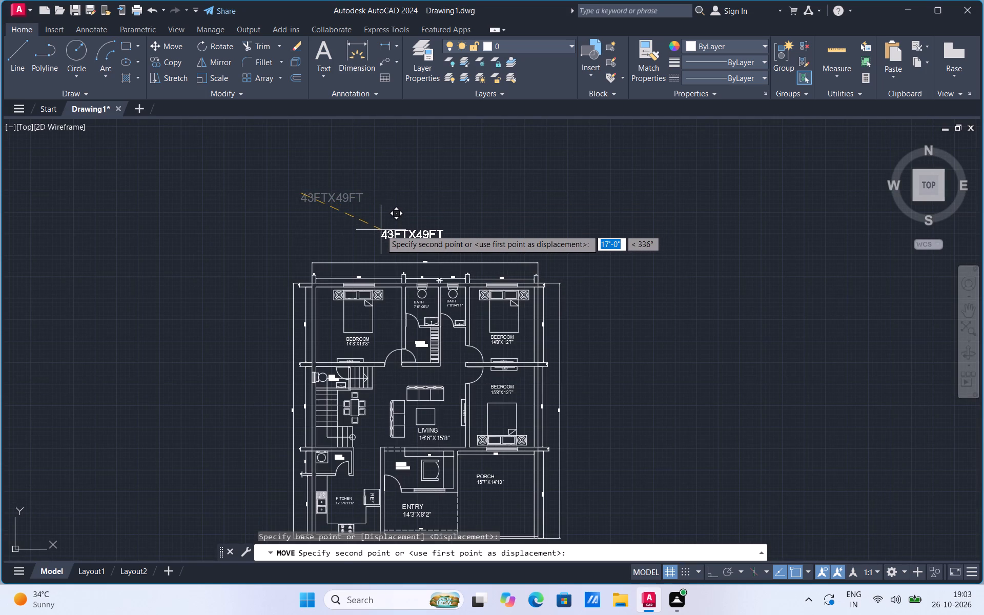
{"action": "left_click", "coordinate": [388, 231]}
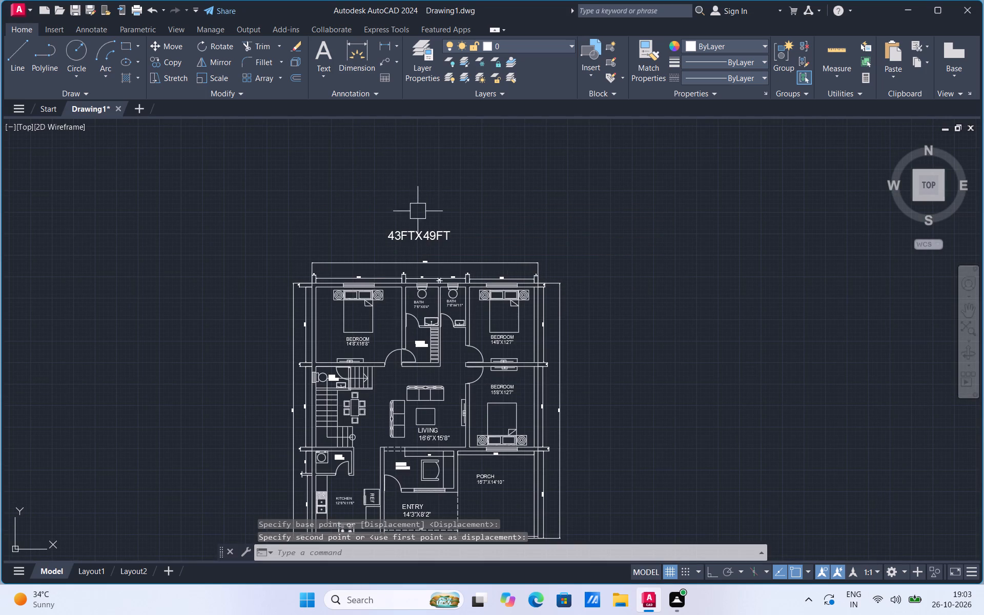
Look over the whole floor plan, checking the rooms, labels and dimensions down to the entry and porch.
{"action": "scroll", "coordinate": [404, 219], "scroll_direction": "down", "scroll_amount": 1}
{"action": "scroll", "coordinate": [508, 305], "scroll_direction": "up", "scroll_amount": 2}
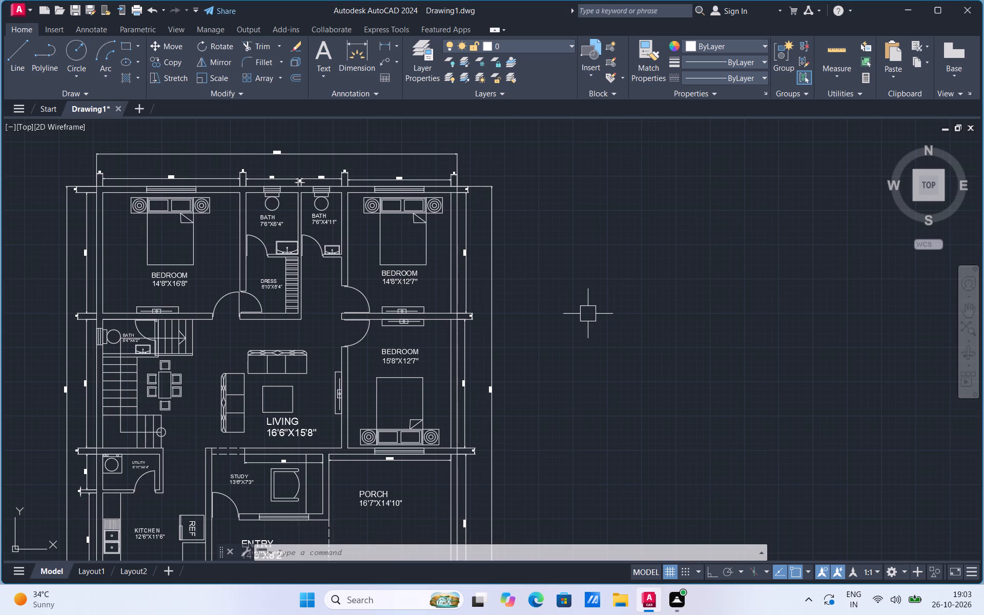
{"action": "scroll", "coordinate": [609, 256], "scroll_direction": "down", "scroll_amount": 1}
{"action": "scroll", "coordinate": [413, 322], "scroll_direction": "up", "scroll_amount": 1}
{"action": "scroll", "coordinate": [424, 312], "scroll_direction": "down", "scroll_amount": 1}
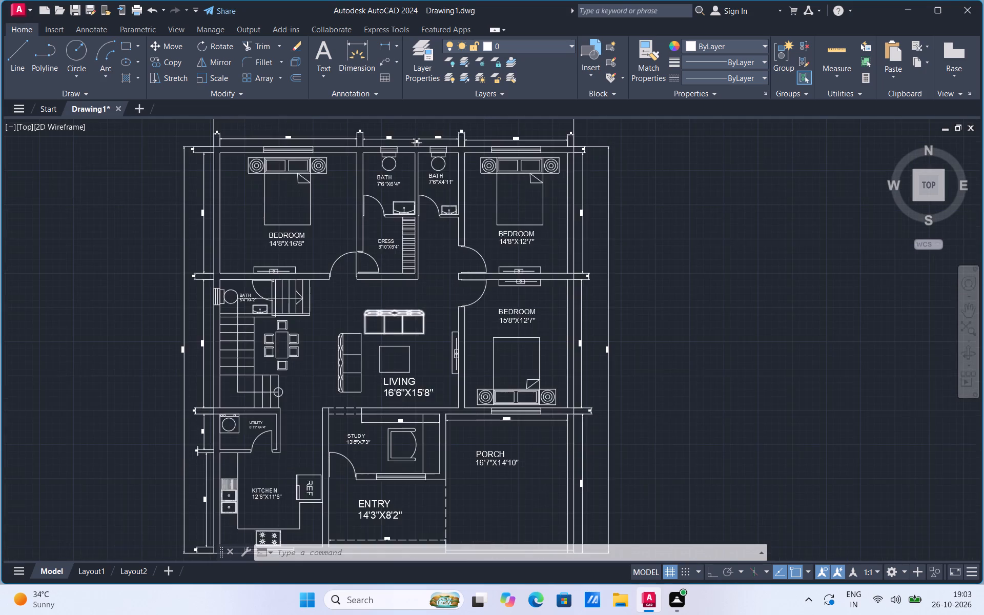
{"action": "scroll", "coordinate": [415, 322], "scroll_direction": "up", "scroll_amount": 1}
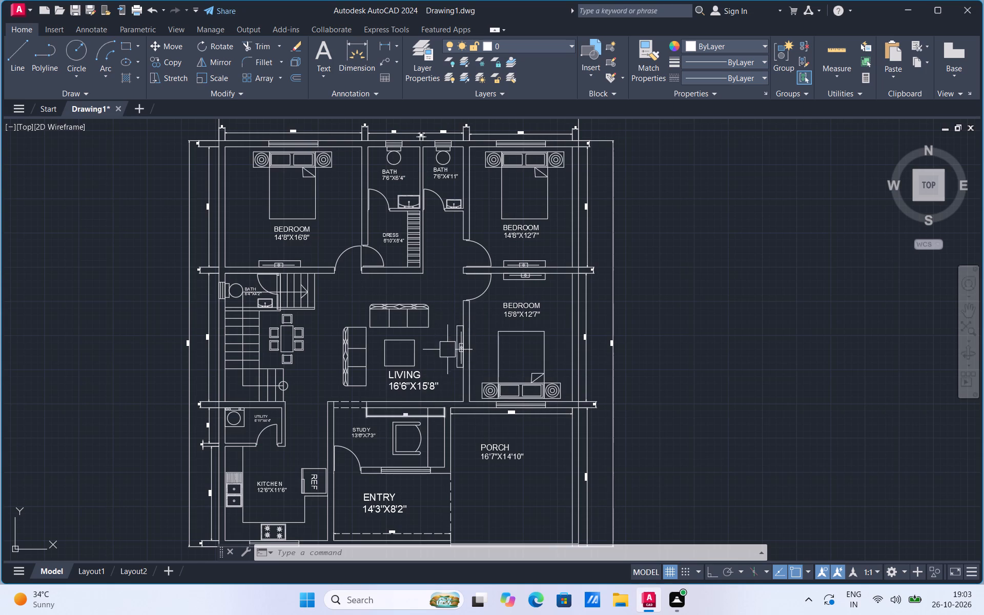
{"action": "scroll", "coordinate": [452, 356], "scroll_direction": "down", "scroll_amount": 1}
{"action": "scroll", "coordinate": [528, 450], "scroll_direction": "up", "scroll_amount": 2}
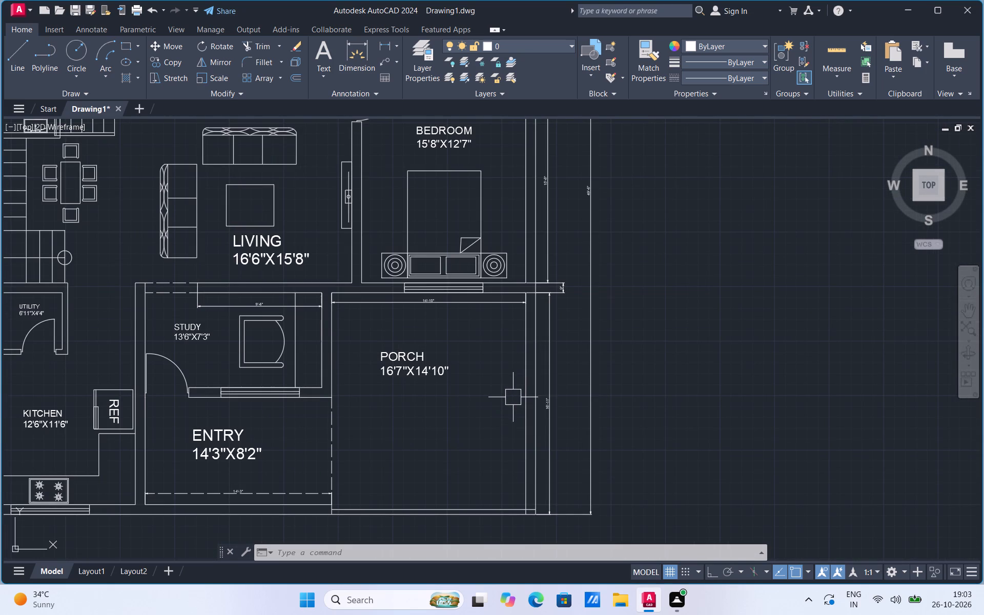